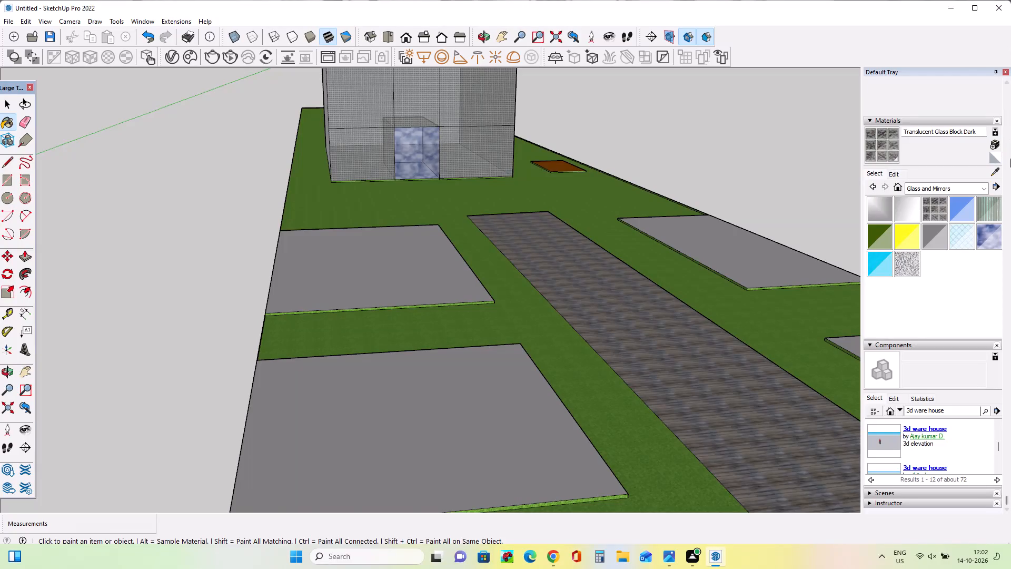
Paint all the front panels around the helipad box's doorway with Pavers Herringbone Brick from the Landscaping, Fencing and Vegetation materials.
left_click(986, 185)
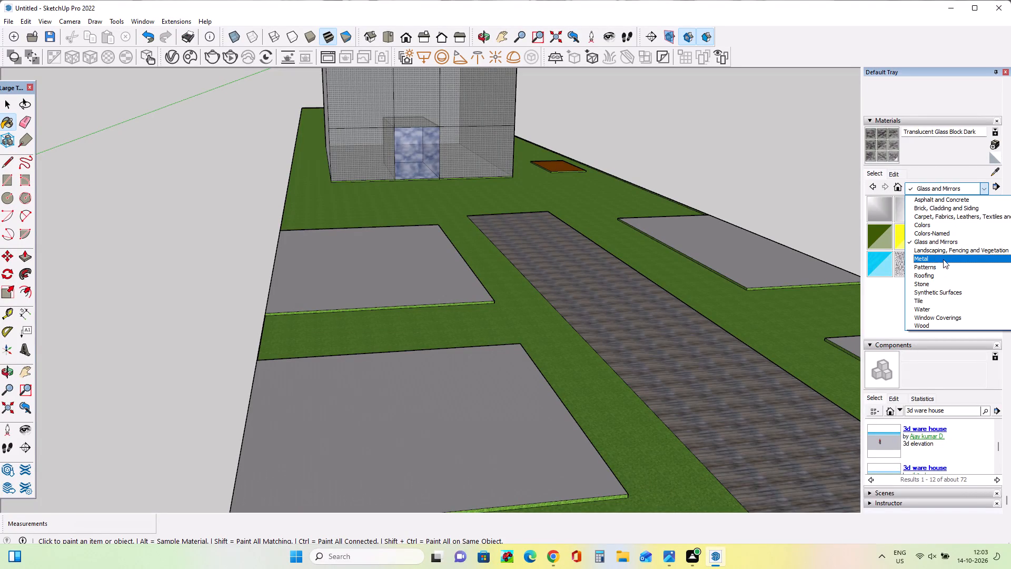
left_click(935, 281)
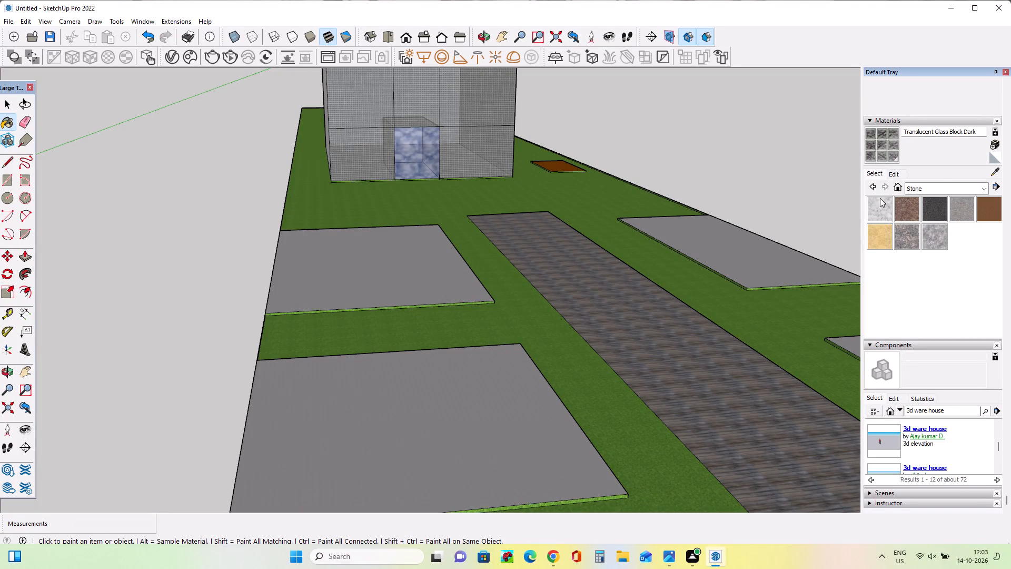
left_click(982, 187)
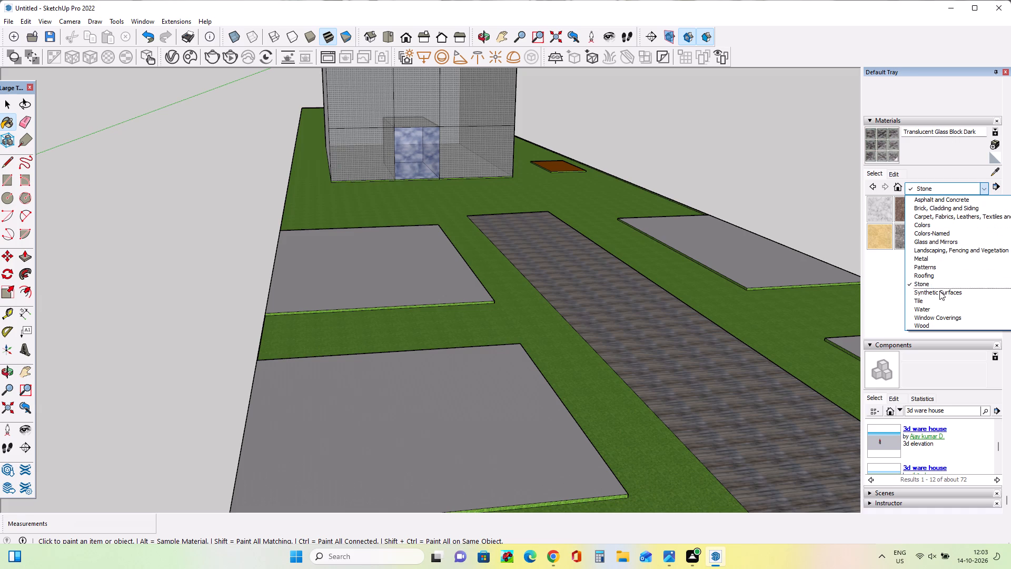
left_click(951, 249)
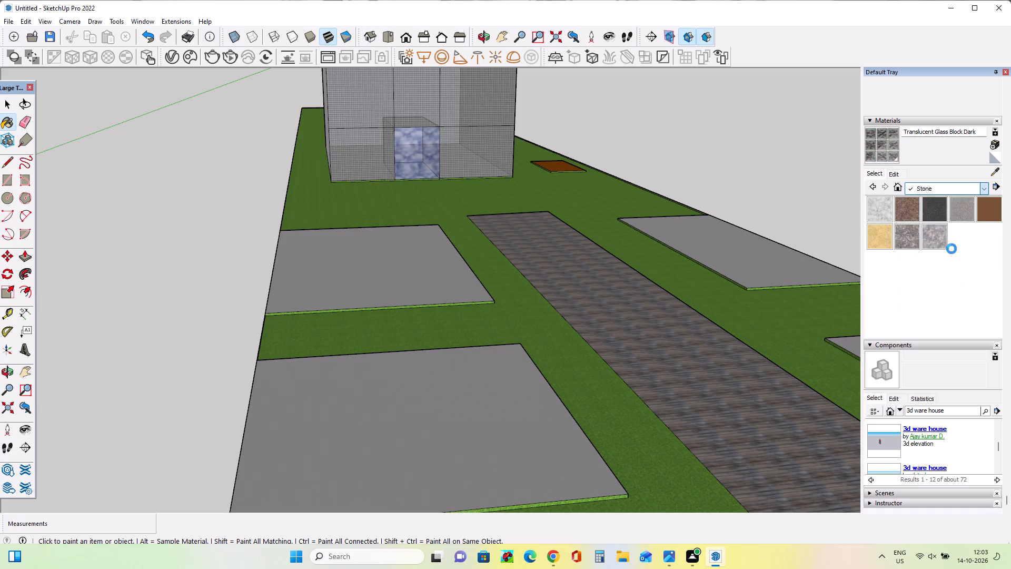
scroll(951, 249, "down", 2)
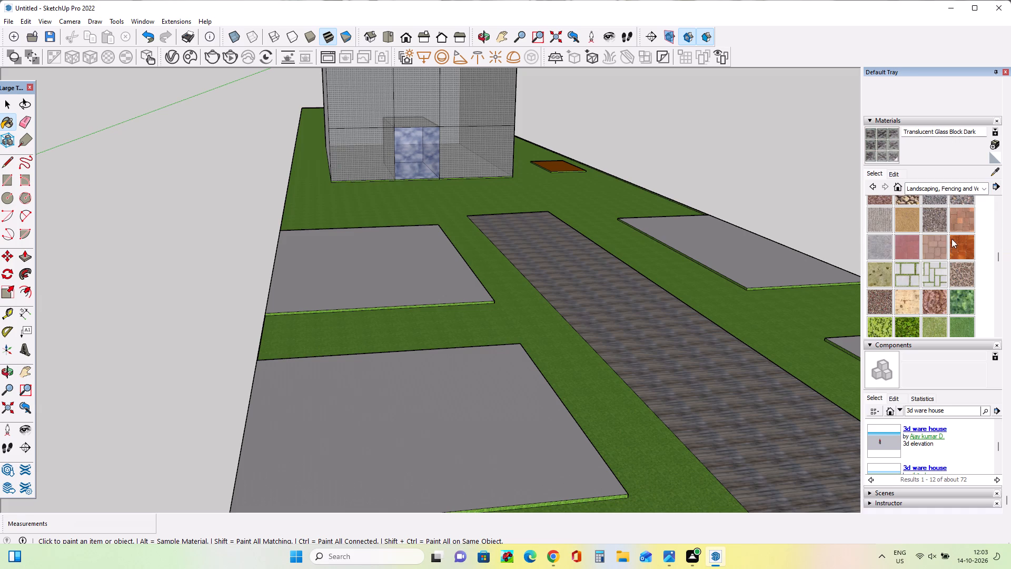
left_click(959, 221)
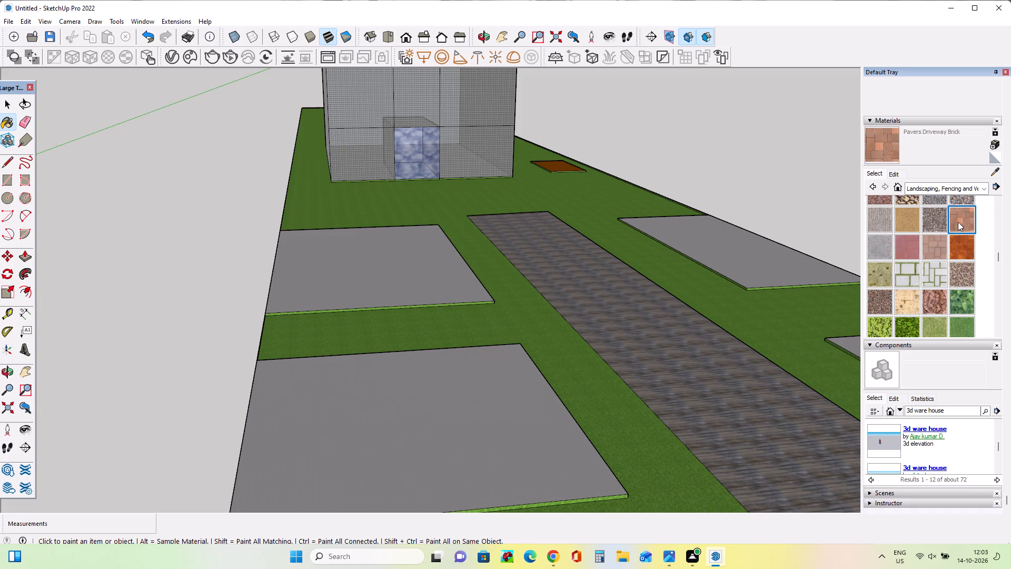
left_click(907, 246)
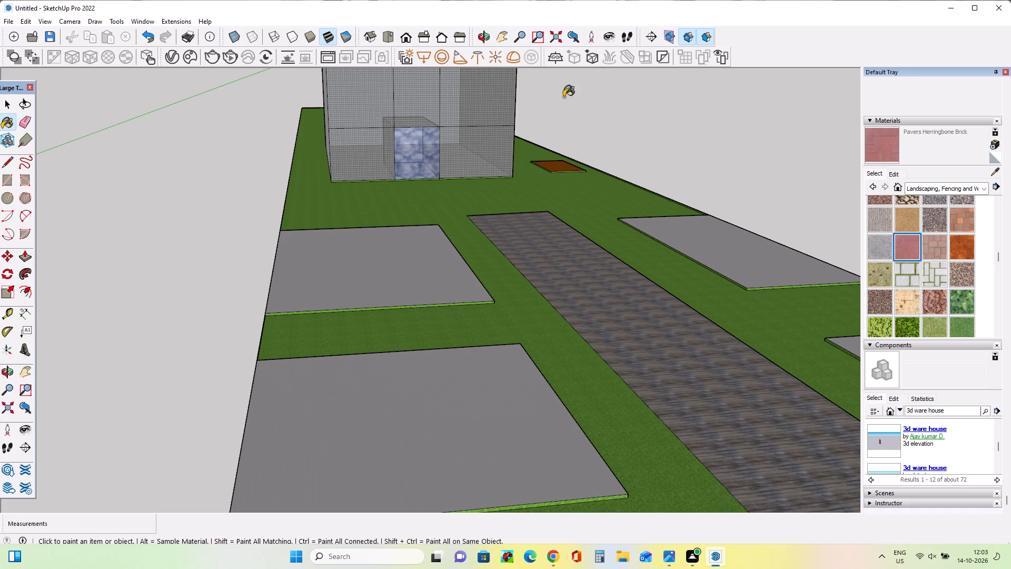
left_click(497, 144)
left_click(488, 137)
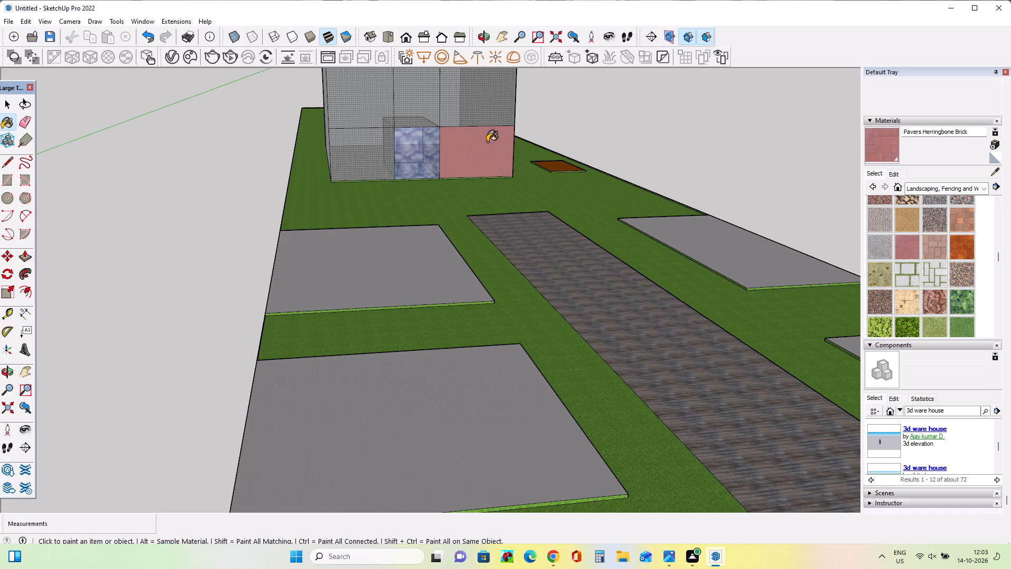
left_click(487, 149)
left_click_drag(480, 91, 479, 96)
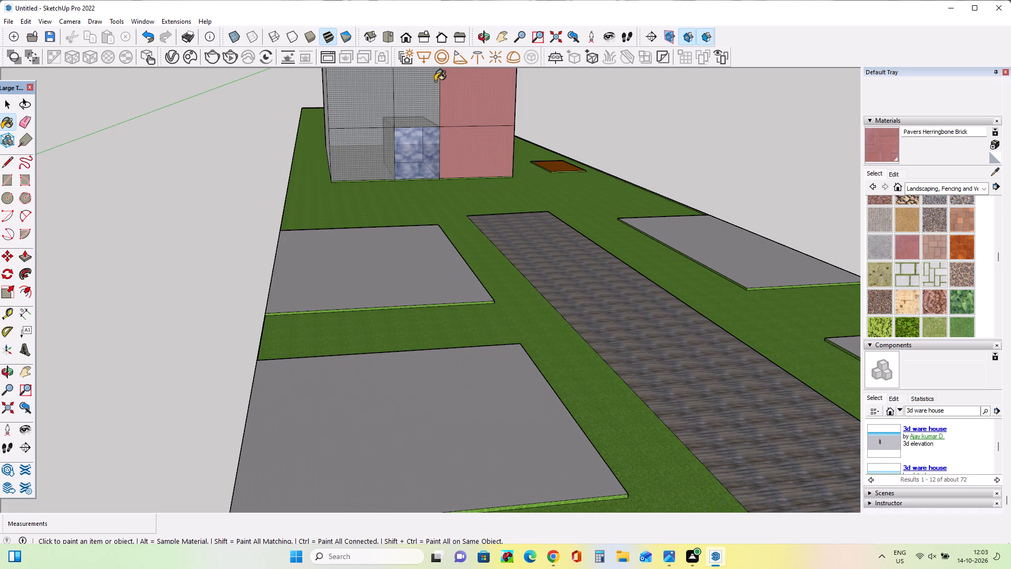
left_click(422, 108)
left_click_drag(365, 94, 362, 110)
left_click_drag(355, 161, 383, 142)
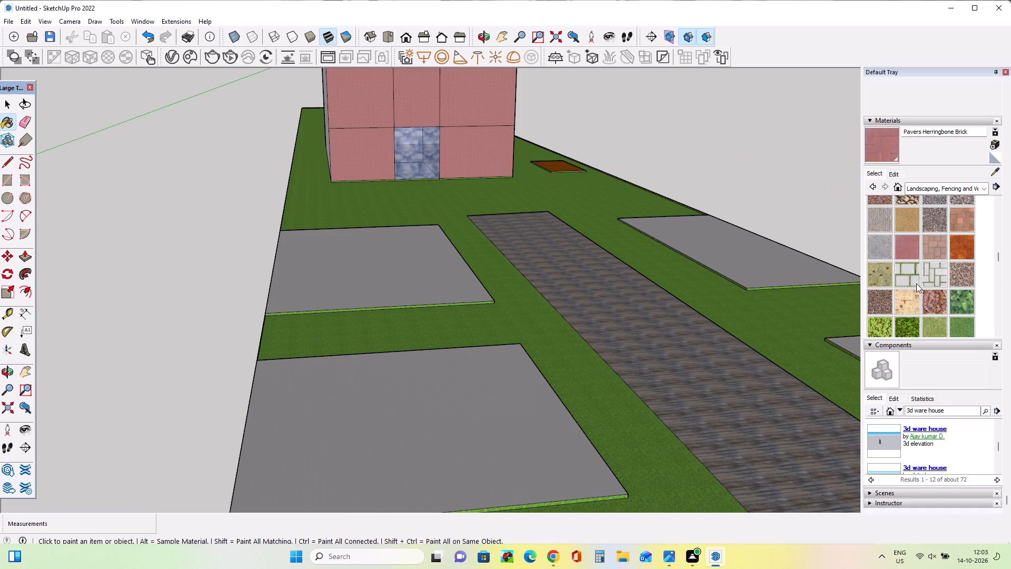
Paint the grass ground around the walkway and grey slabs with Pavers with Grass Brick.
scroll(916, 283, "down", 1)
scroll(915, 269, "up", 1)
left_click(905, 268)
left_click_drag(779, 323, 780, 330)
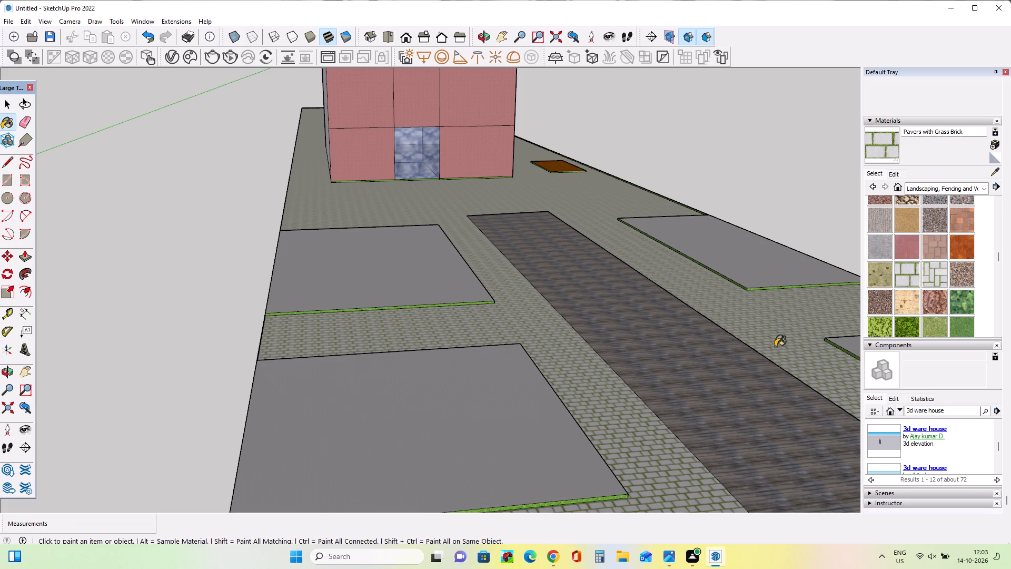
Examine the grass-jointed paving texture up close beside the walkway.
left_click(19, 388)
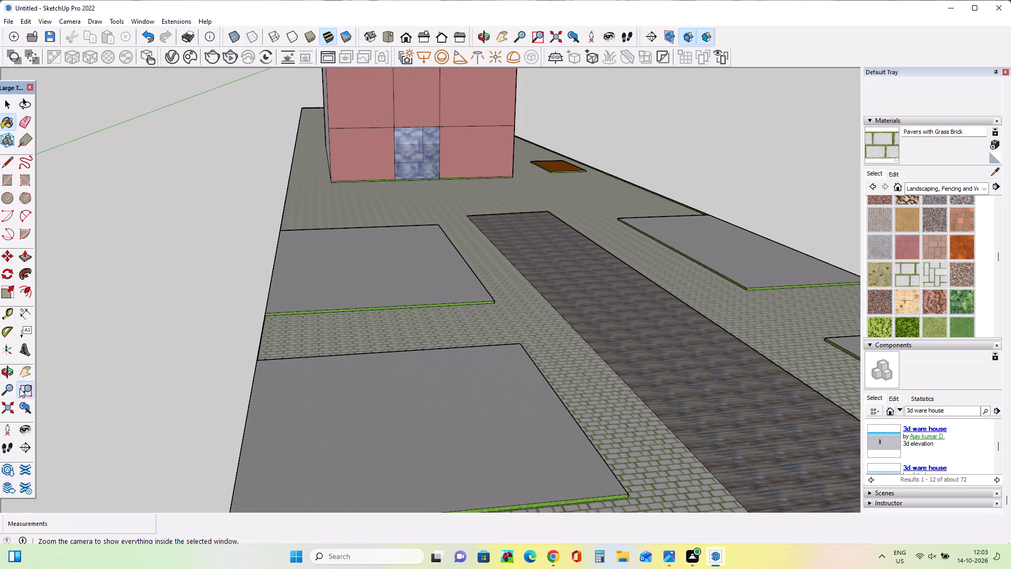
scroll(588, 406, "down", 2)
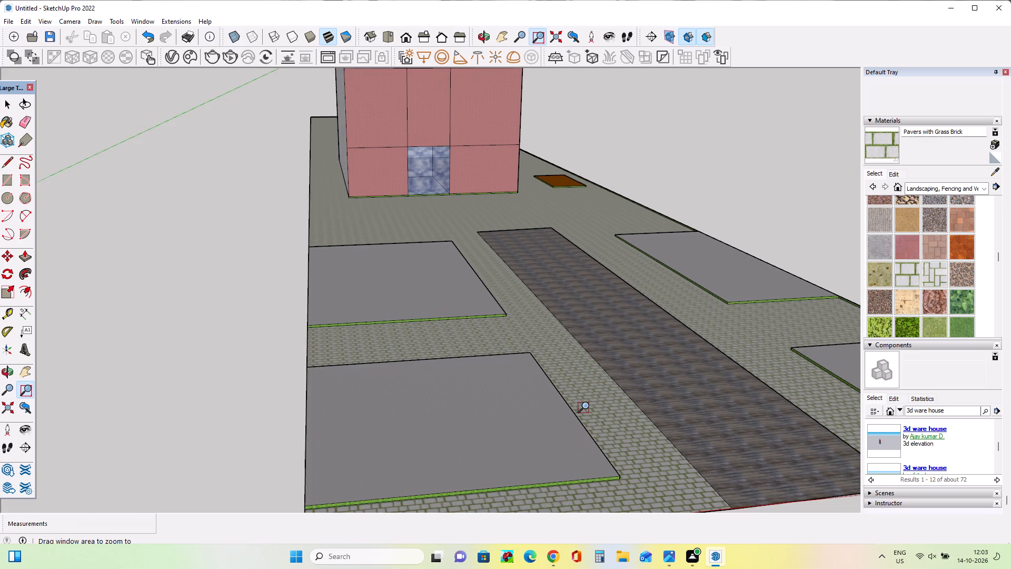
scroll(588, 406, "up", 11)
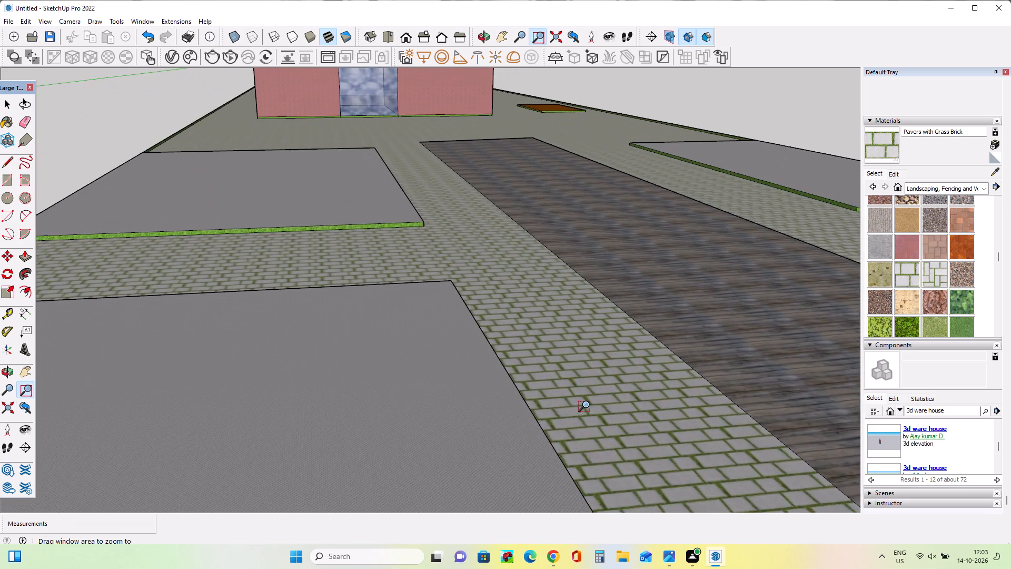
scroll(588, 405, "up", 8)
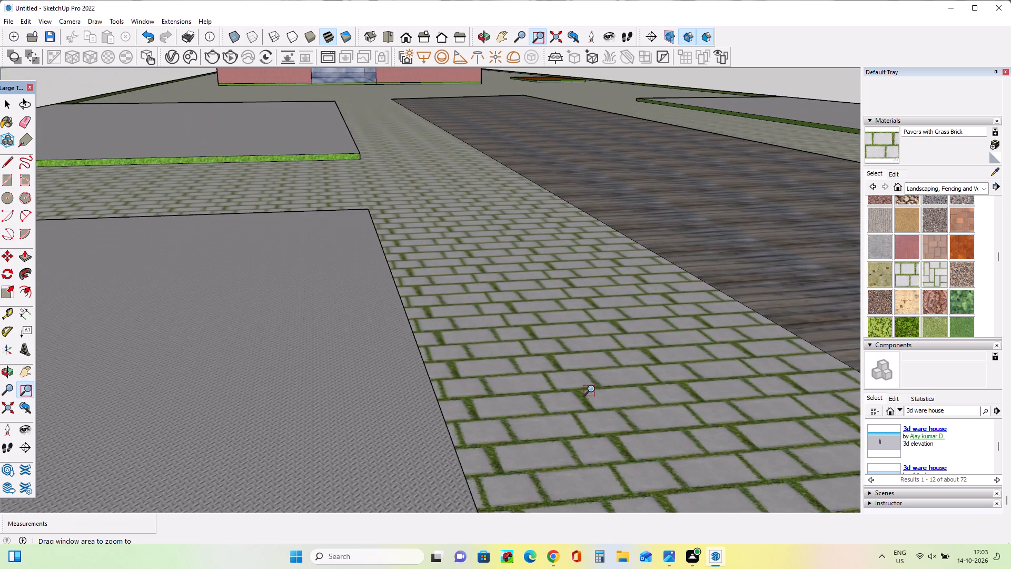
scroll(593, 388, "up", 11)
scroll(590, 335, "up", 3)
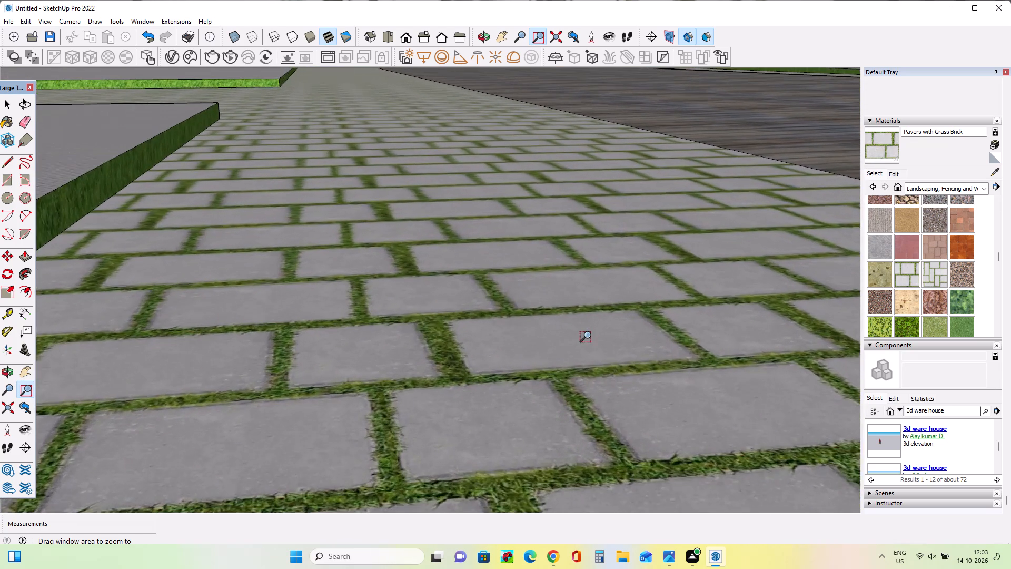
scroll(590, 335, "up", 4)
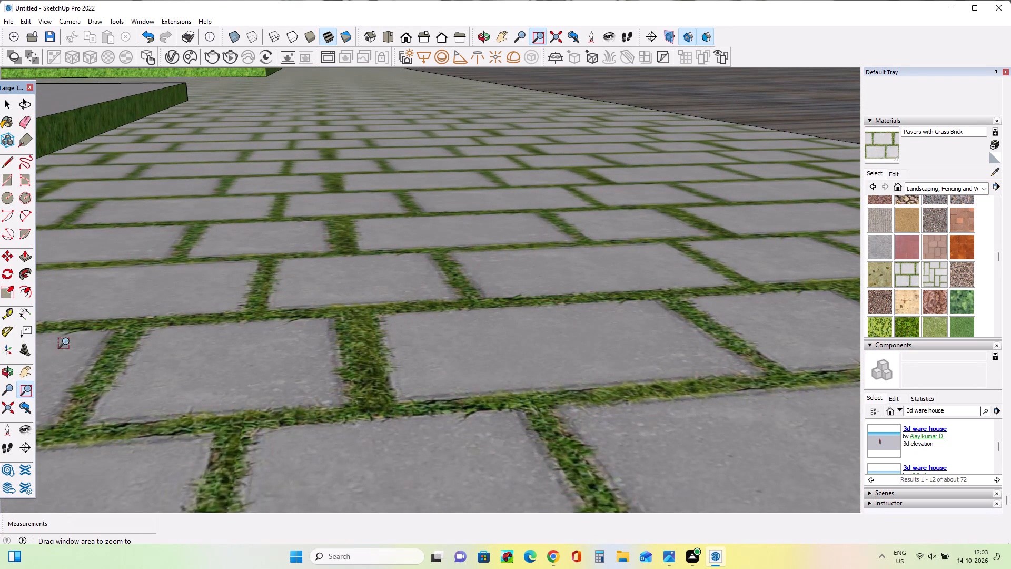
left_click(33, 366)
left_click_drag(342, 381, 262, 237)
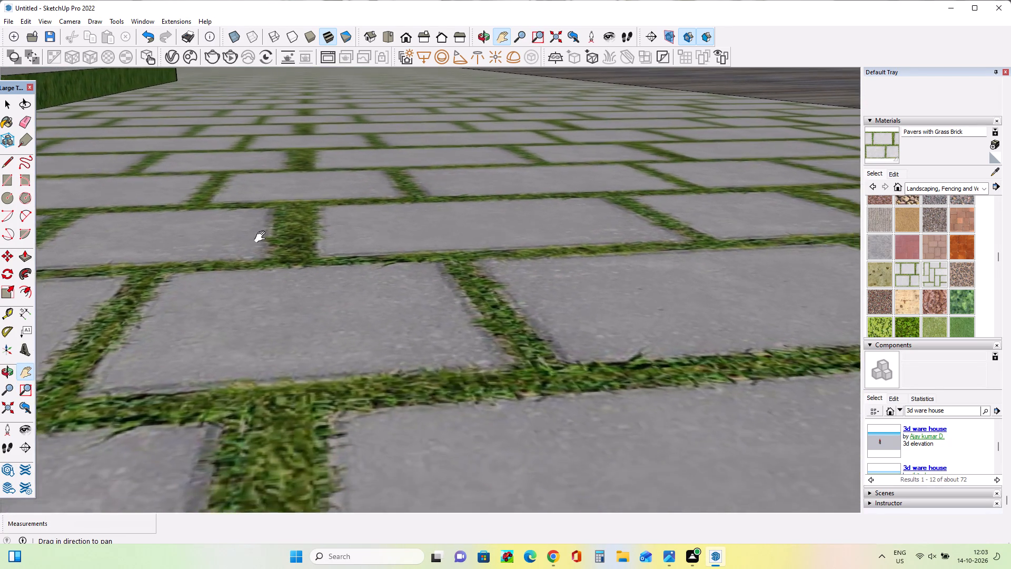
left_click_drag(262, 237, 8, 309)
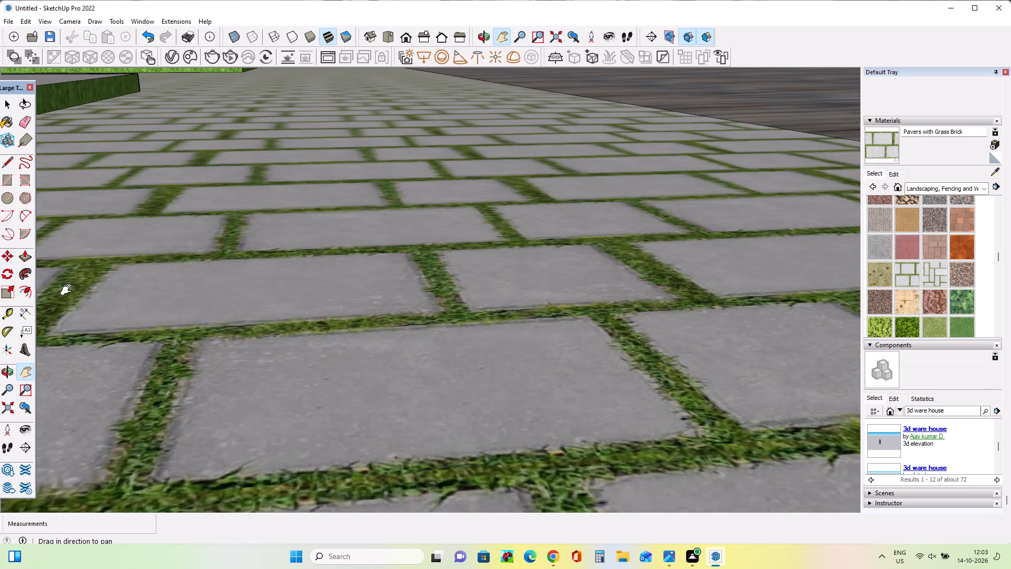
left_click_drag(379, 284, 0, 125)
left_click_drag(223, 119, 220, 119)
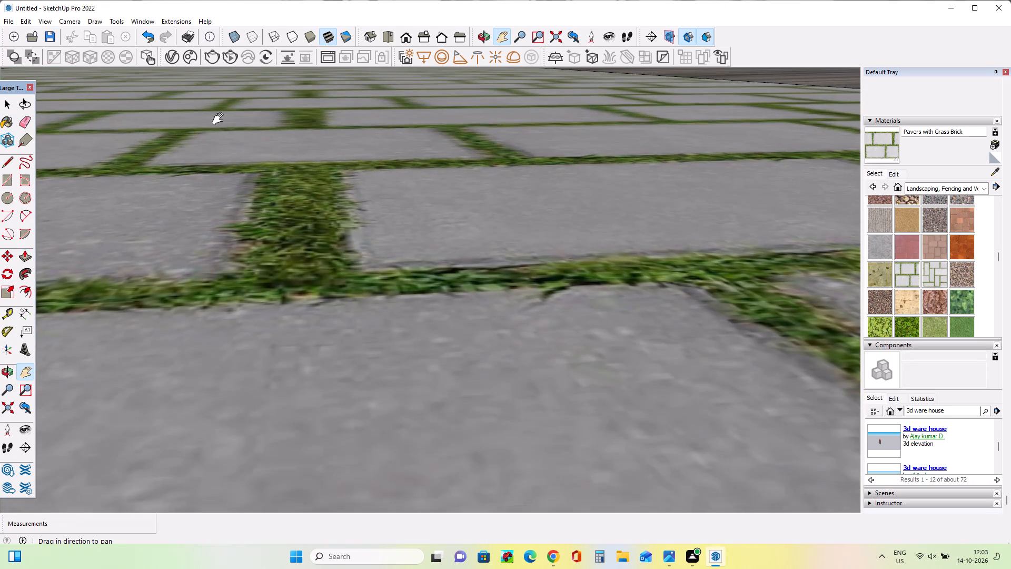
left_click_drag(220, 119, 0, 159)
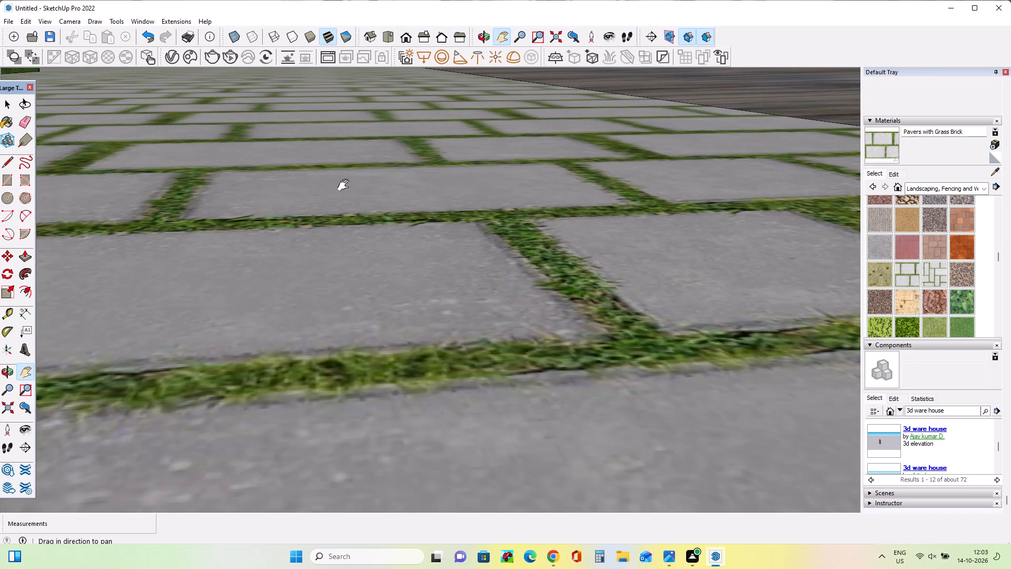
left_click_drag(373, 185, 0, 203)
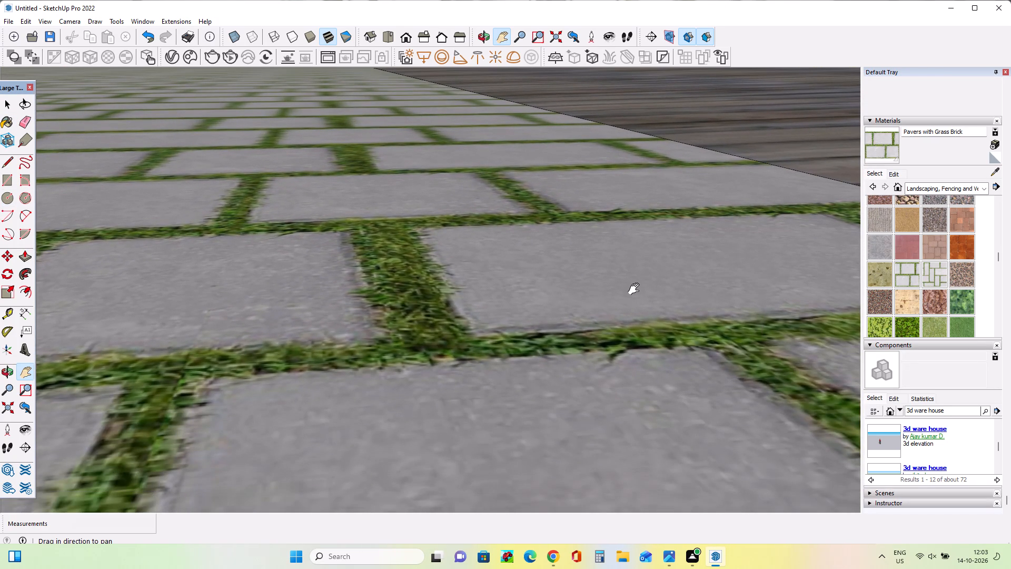
left_click_drag(655, 292, 56, 130)
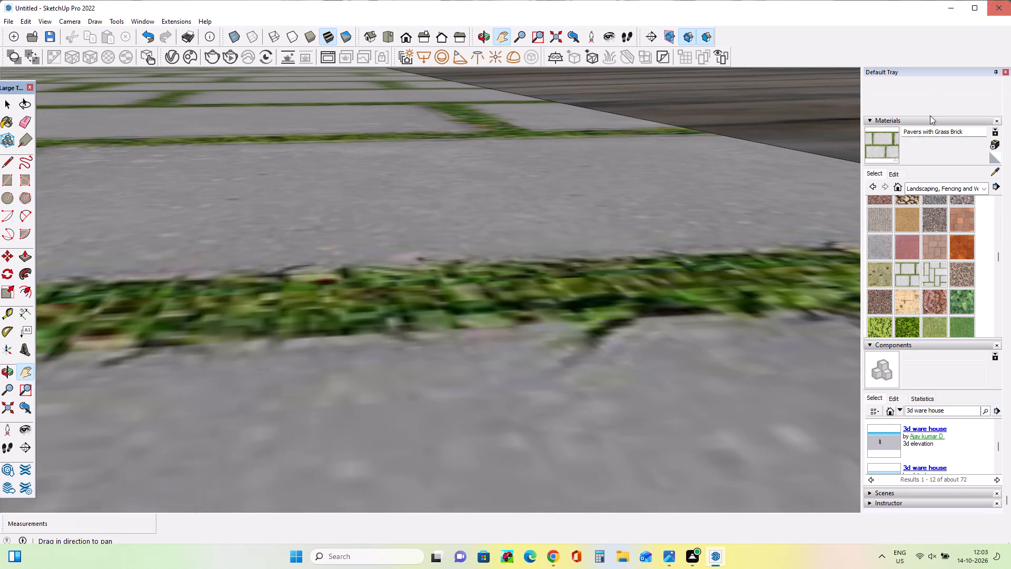
Examine the wood-plank walkway's texture and its edges against the surrounding paving, up close and from farther back.
left_click_drag(733, 179, 154, 410)
left_click_drag(262, 395, 125, 472)
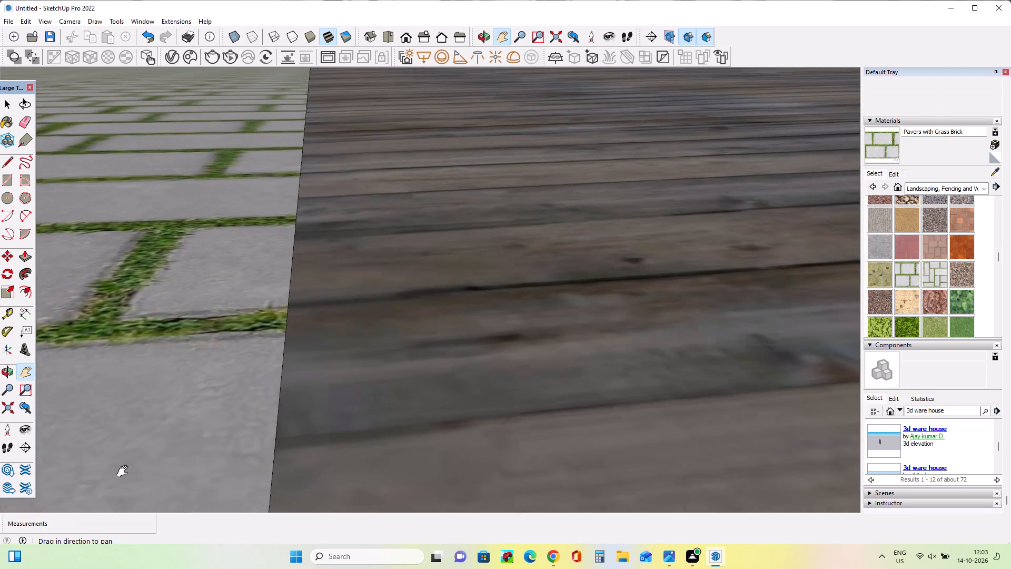
left_click_drag(125, 472, 243, 270)
left_click_drag(707, 205, 0, 271)
right_click(0, 271)
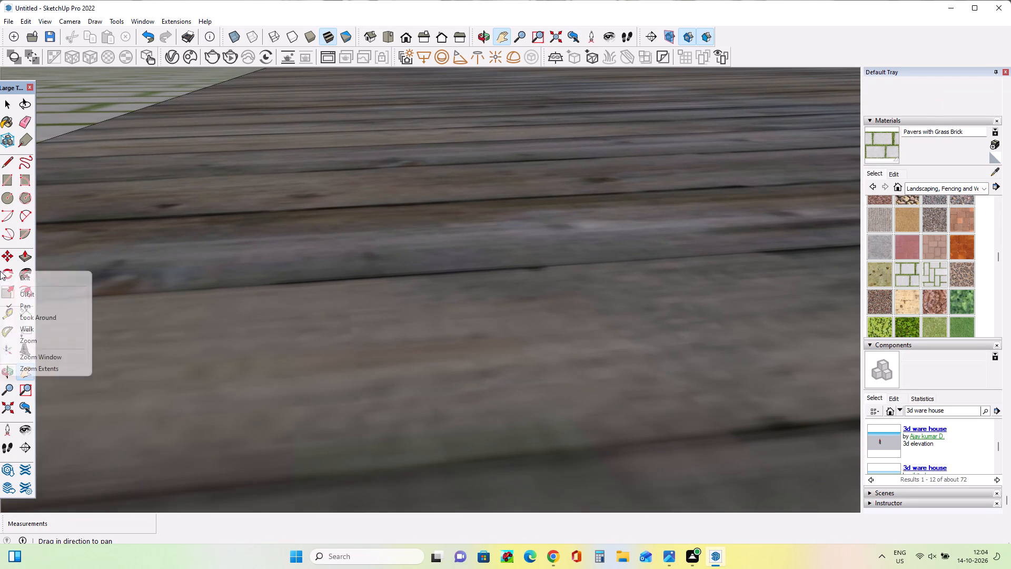
right_click(0, 271)
left_click_drag(0, 271, 349, 321)
scroll(463, 289, "down", 13)
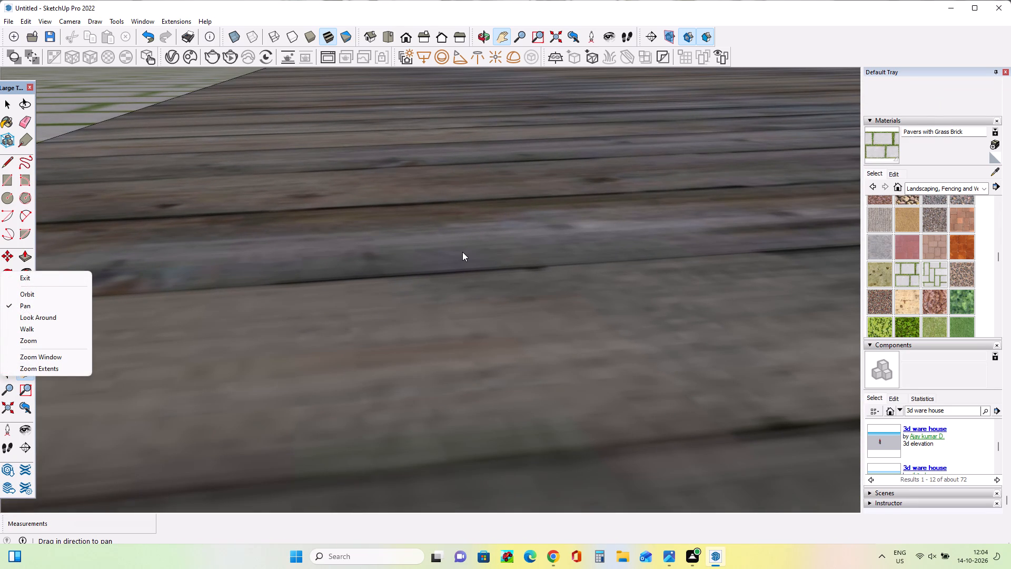
scroll(462, 252, "down", 3)
scroll(462, 252, "up", 8)
left_click_drag(439, 247, 399, 287)
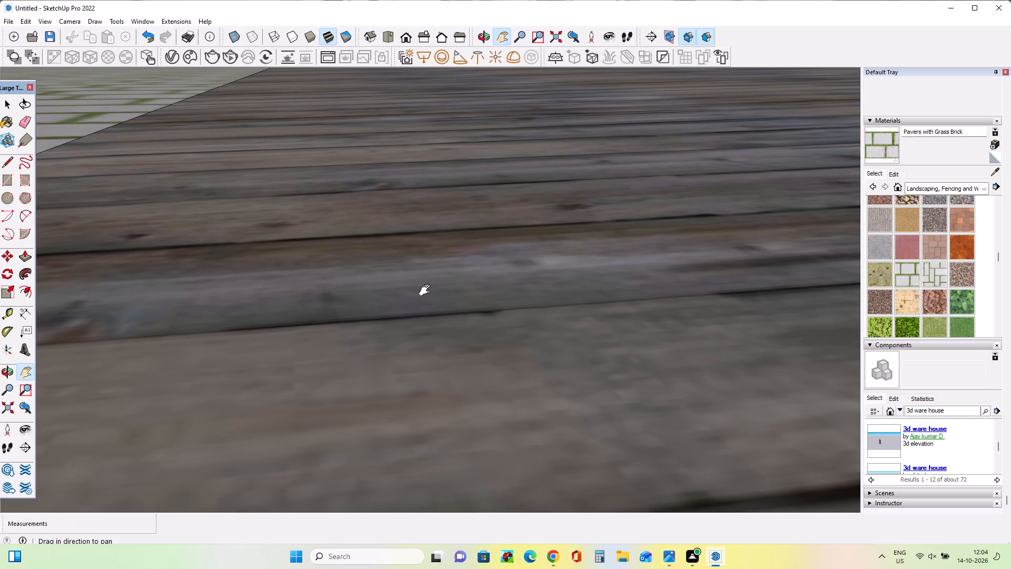
left_click(432, 287)
scroll(432, 287, "down", 15)
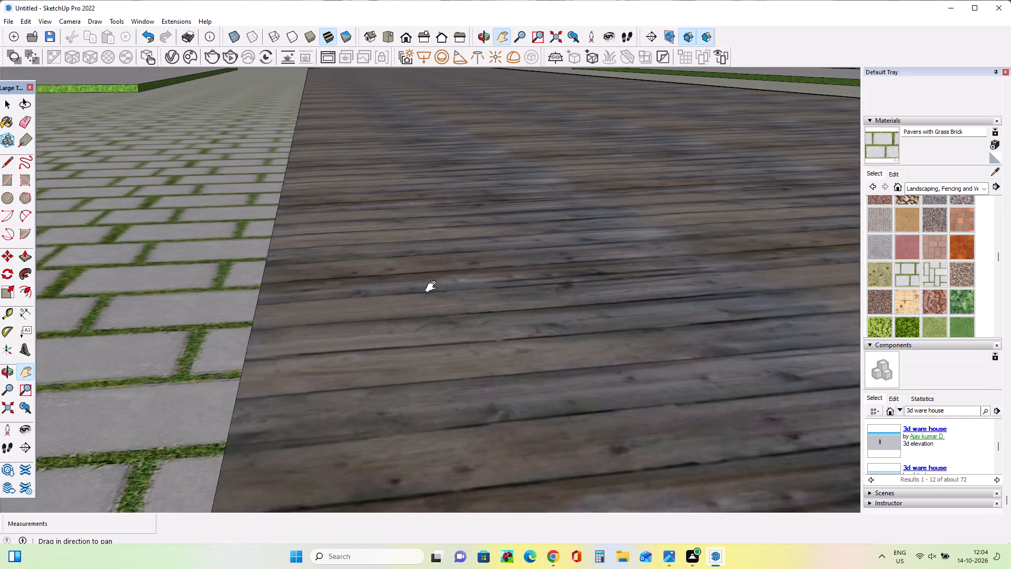
scroll(433, 287, "down", 13)
left_click(437, 287)
scroll(437, 287, "down", 8)
scroll(437, 287, "up", 1)
scroll(437, 287, "down", 7)
left_click(437, 287)
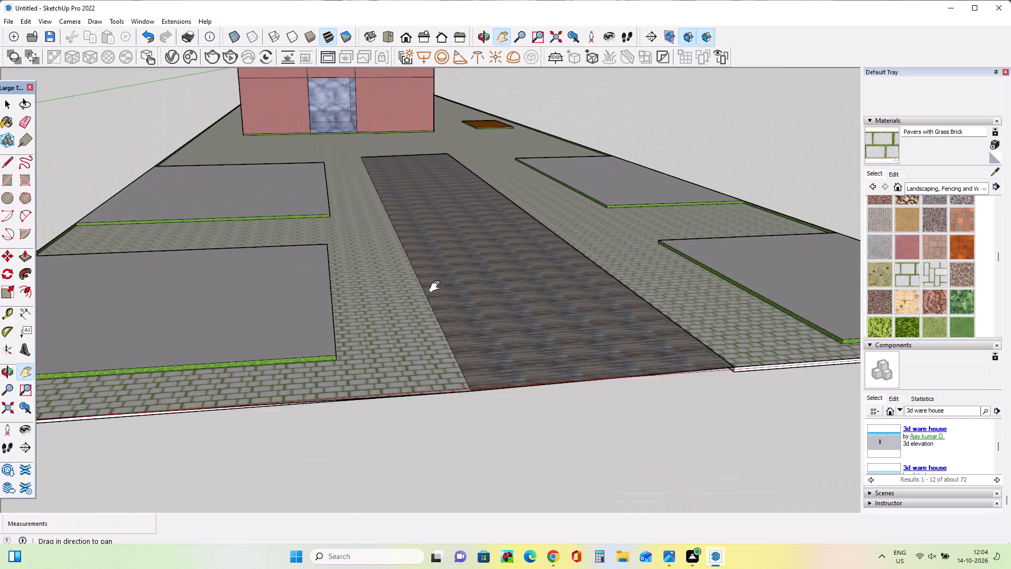
left_click(437, 287)
left_click_drag(589, 353, 319, 279)
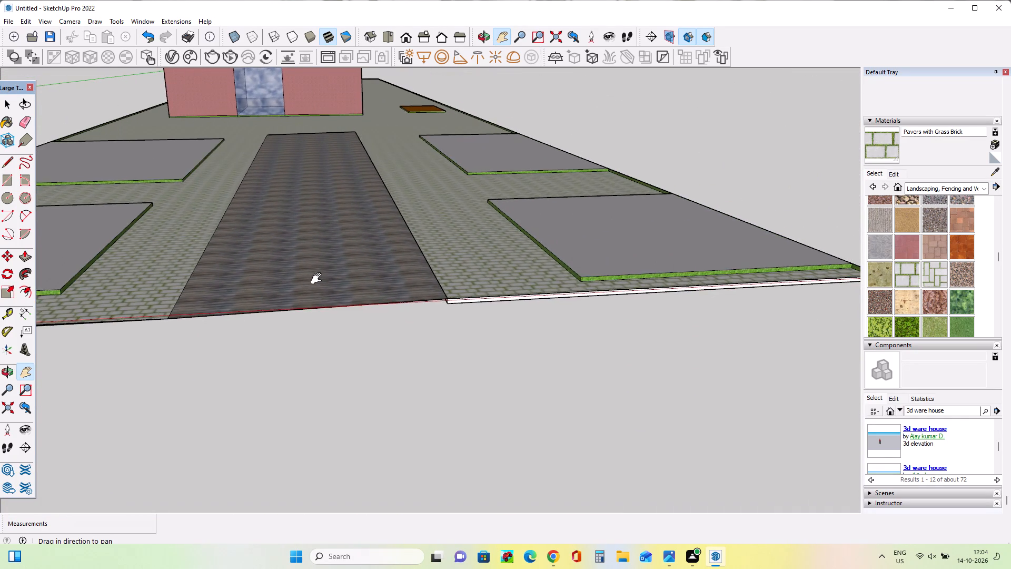
left_click_drag(319, 279, 328, 338)
scroll(328, 338, "up", 9)
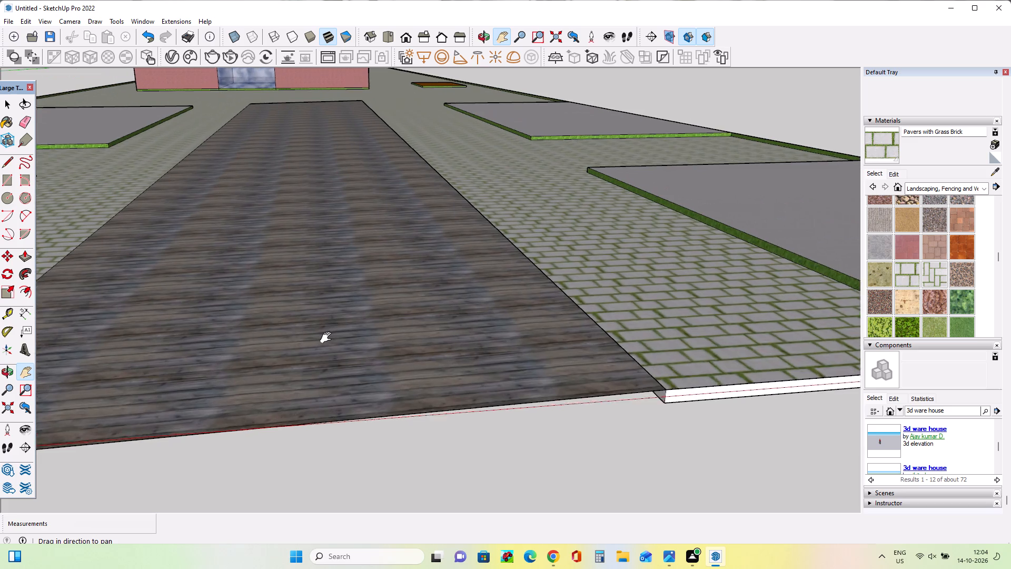
scroll(328, 338, "up", 2)
left_click_drag(328, 338, 579, 568)
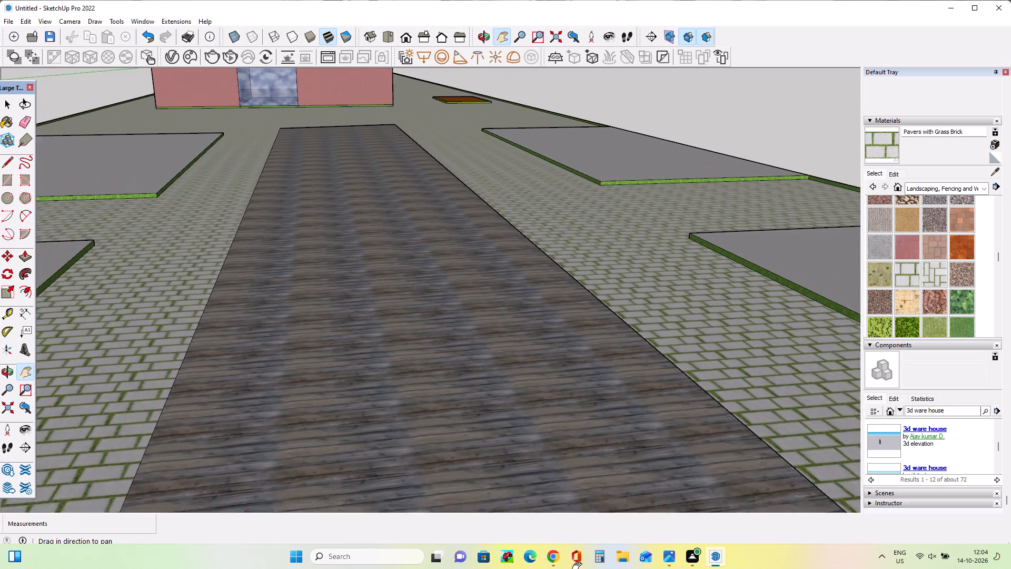
left_click_drag(579, 568, 528, 104)
scroll(498, 0, "down", 6)
scroll(511, 122, "down", 10)
scroll(528, 103, "up", 6)
left_click_drag(528, 103, 534, 274)
scroll(528, 103, "up", 7)
scroll(528, 110, "down", 2)
scroll(532, 51, "down", 8)
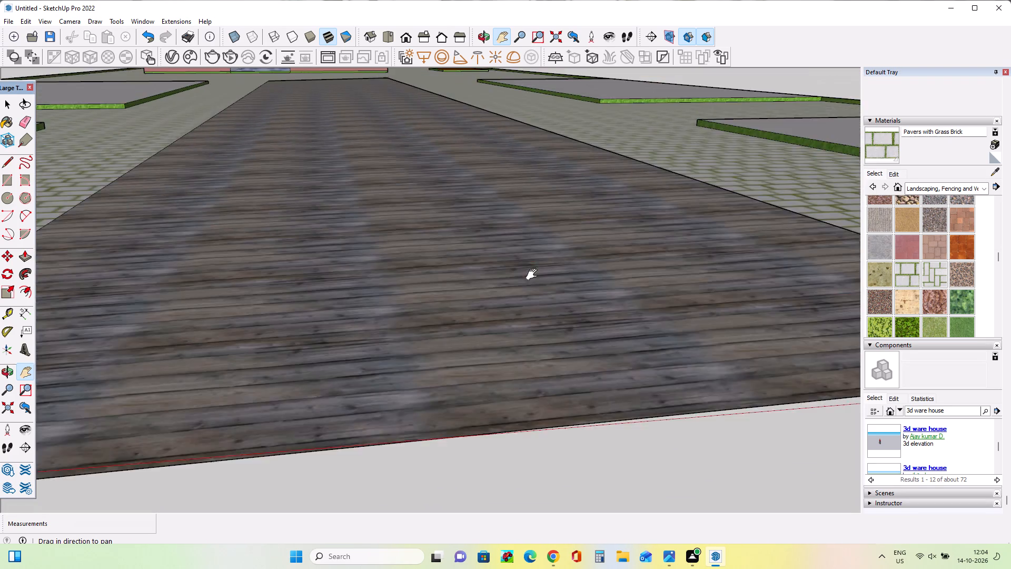
left_click_drag(534, 274, 579, 423)
scroll(652, 519, "down", 8)
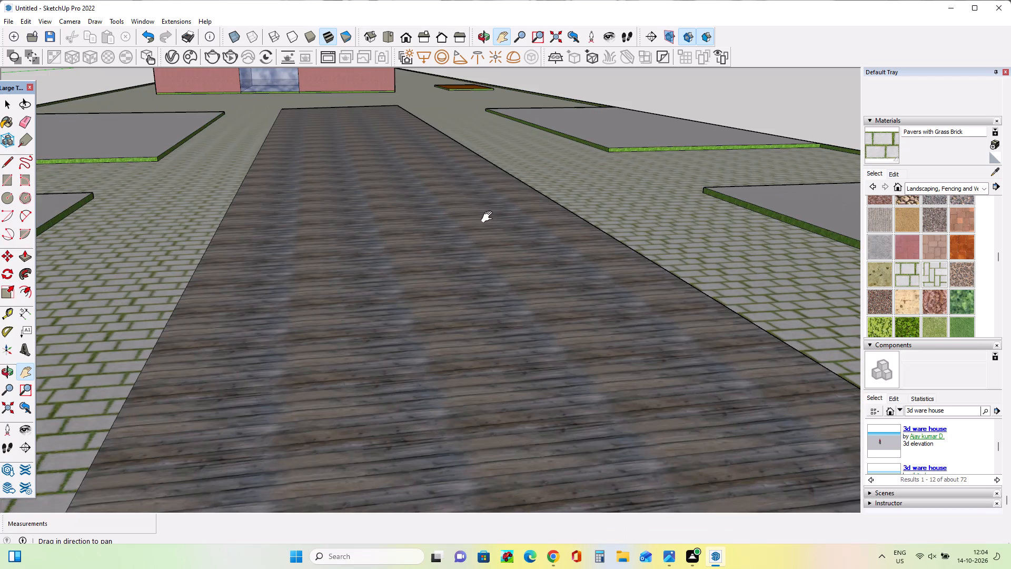
Erase the vertical and horizontal lines dividing the helipad box's brick front into panels, keeping the doorway outline.
scroll(489, 217, "down", 20)
scroll(489, 217, "down", 1)
scroll(467, 172, "up", 3)
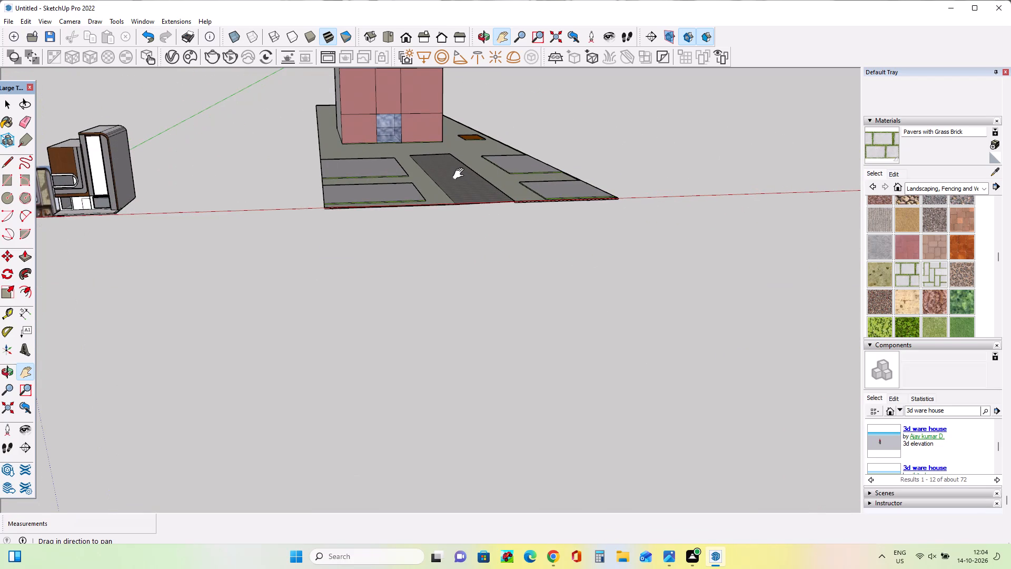
left_click_drag(456, 179, 447, 239)
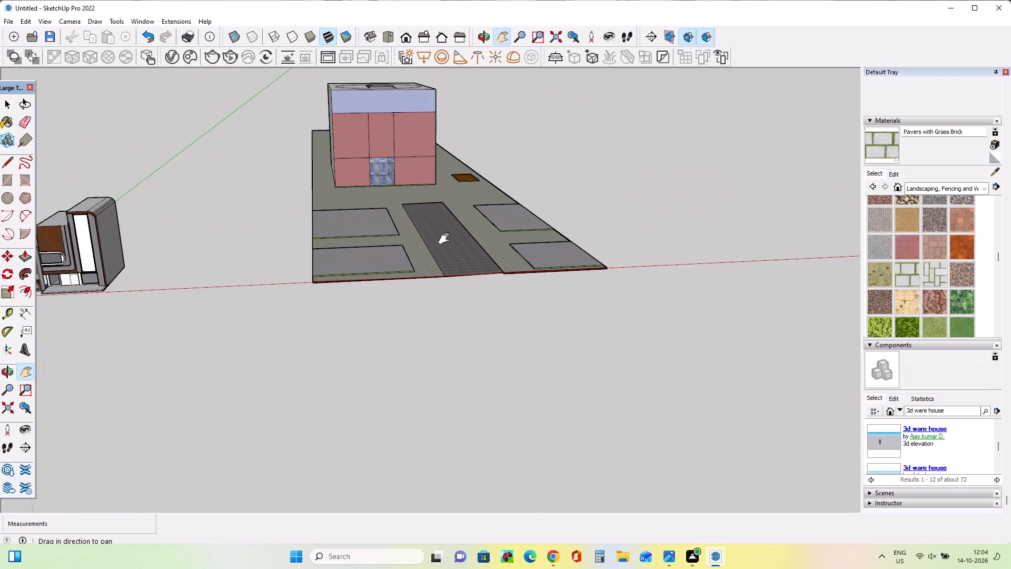
left_click_drag(447, 239, 449, 232)
scroll(447, 239, "up", 3)
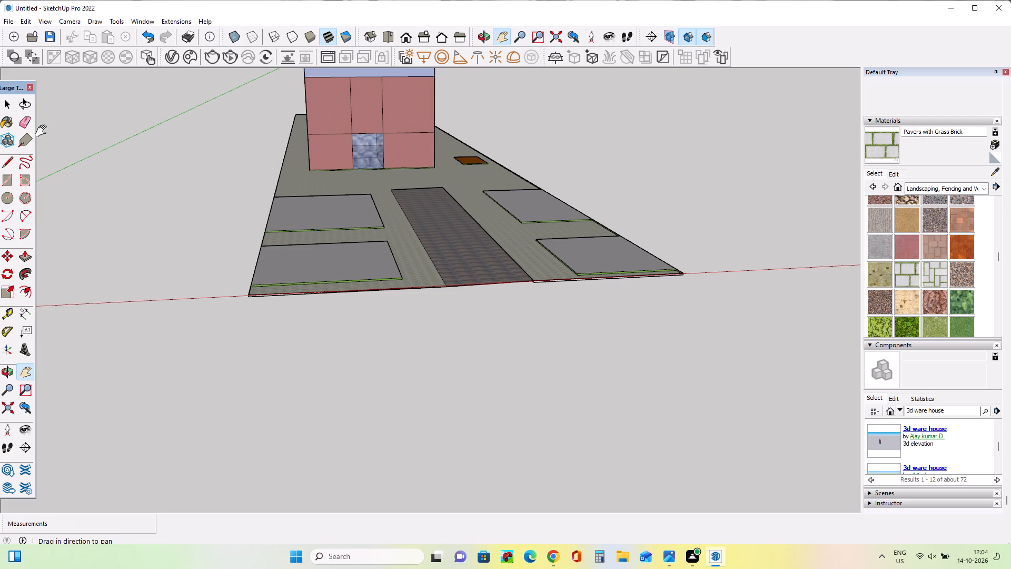
left_click(25, 115)
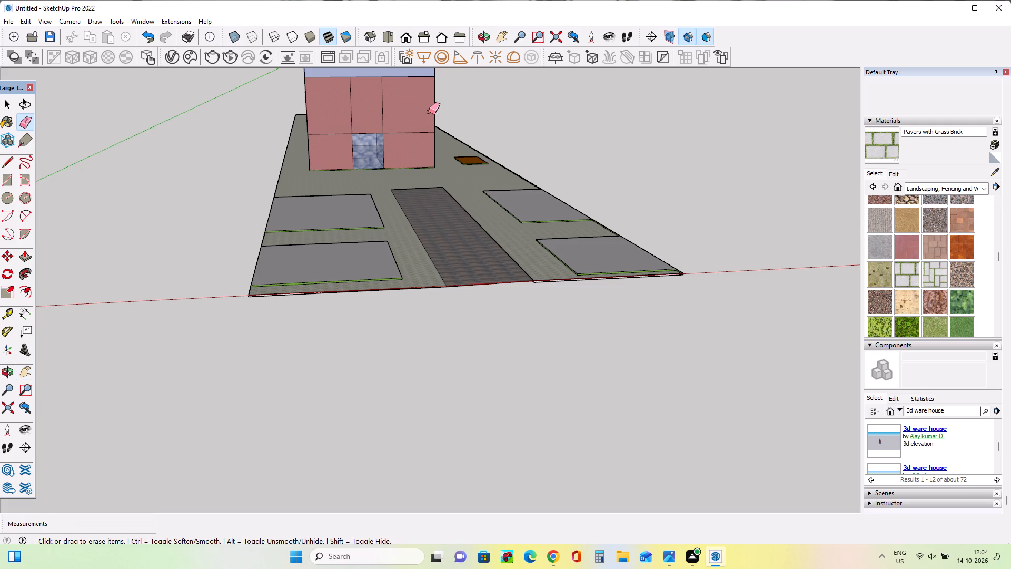
left_click(352, 109)
left_click(384, 109)
left_click(384, 105)
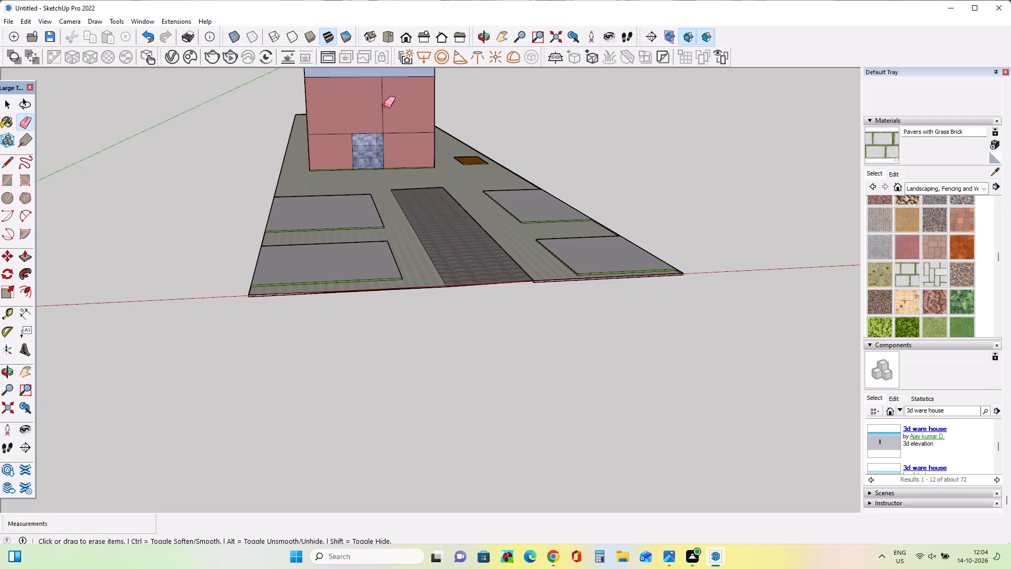
left_click(383, 106)
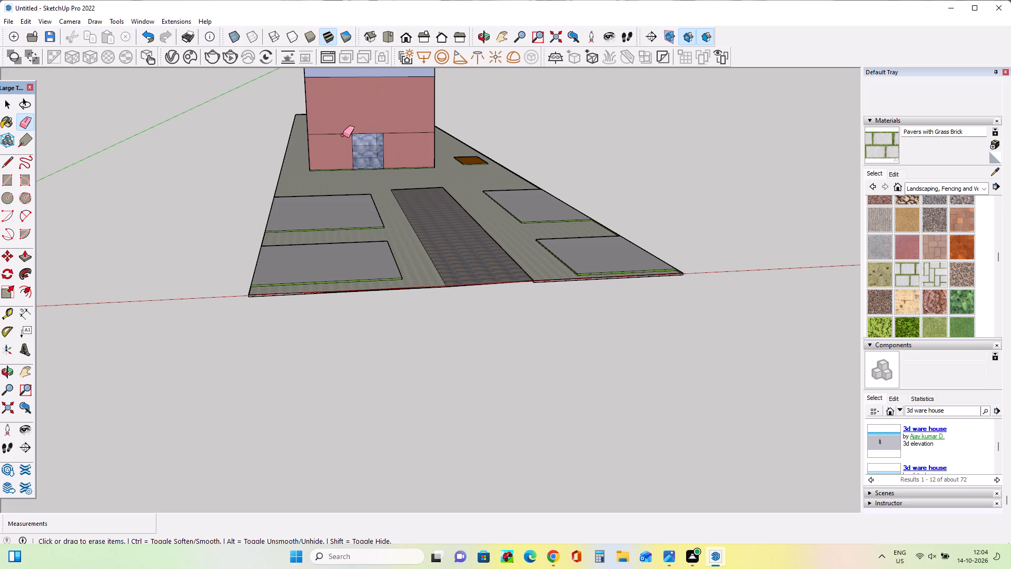
left_click(343, 135)
left_click(404, 134)
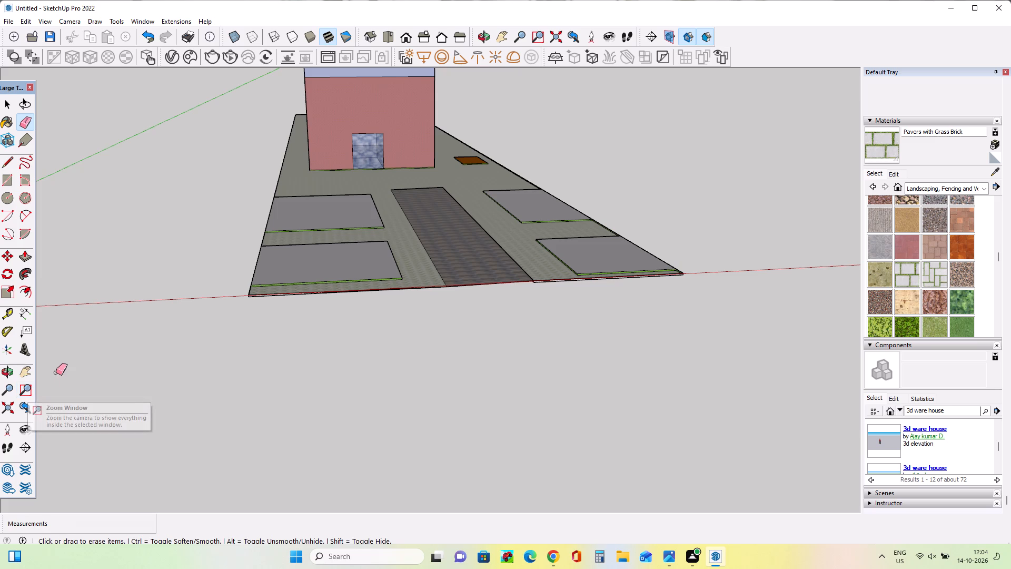
Examine the herringbone brick texture on the helipad box's undivided front wall, up close and from farther back.
left_click(29, 388)
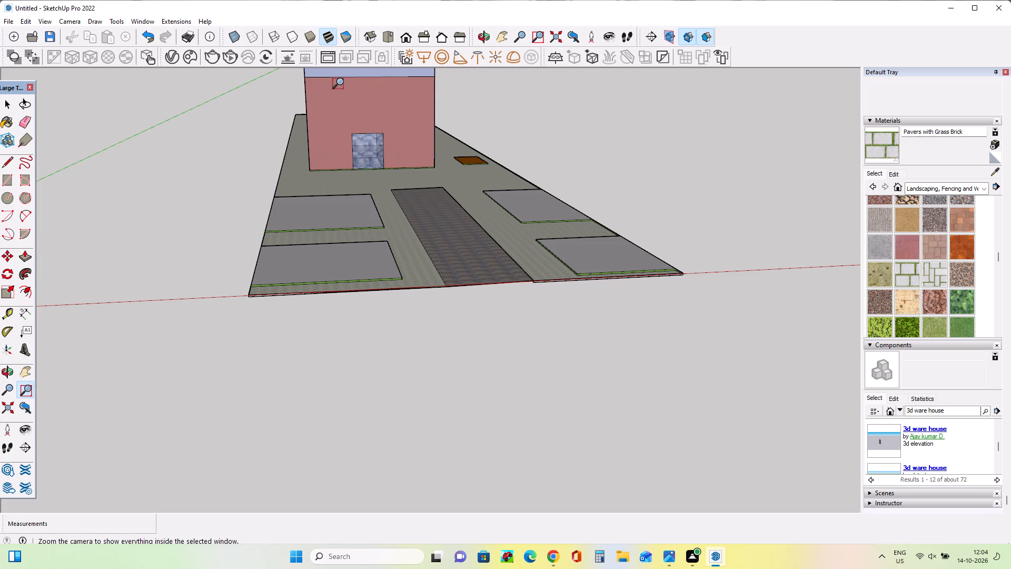
scroll(341, 85, "down", 5)
scroll(341, 86, "up", 11)
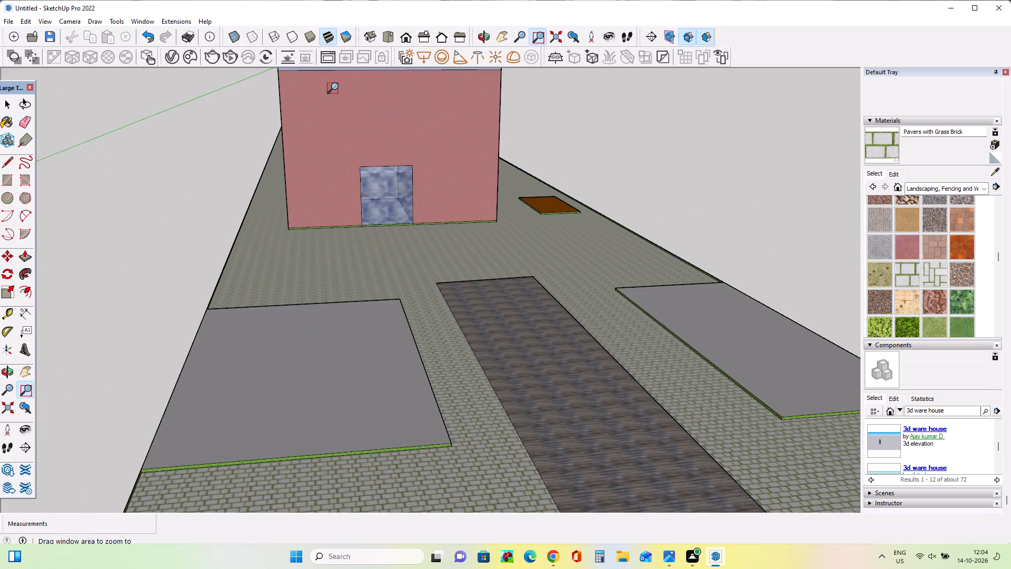
scroll(337, 86, "up", 14)
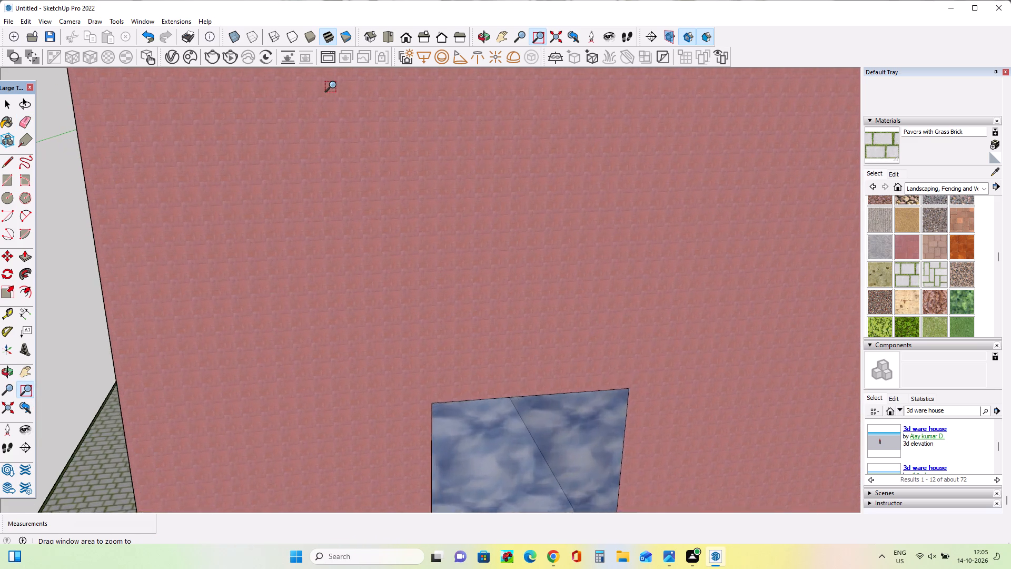
scroll(335, 85, "up", 18)
scroll(336, 84, "up", 5)
scroll(336, 84, "down", 1)
scroll(336, 84, "up", 9)
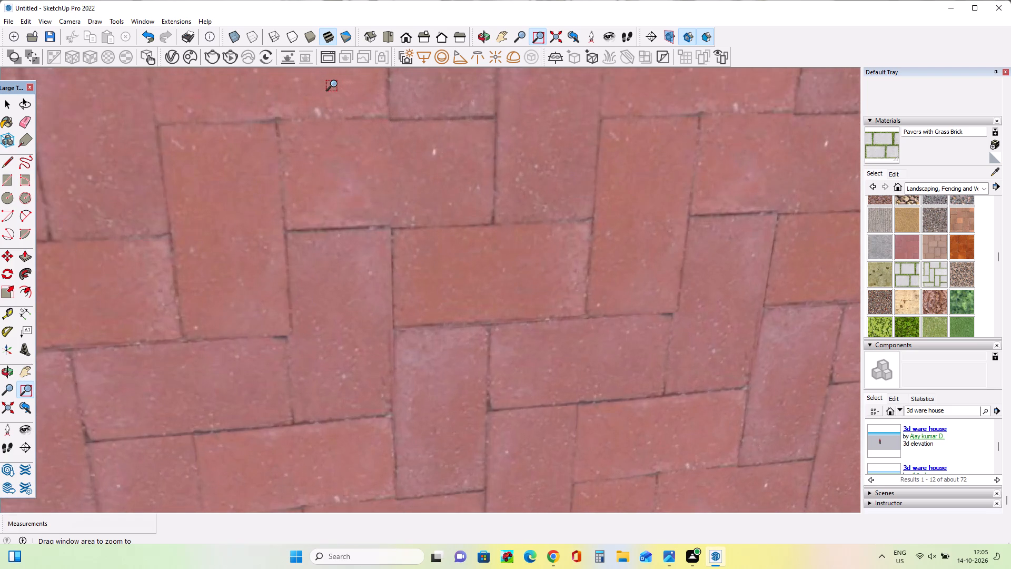
scroll(336, 83, "up", 11)
scroll(336, 83, "down", 17)
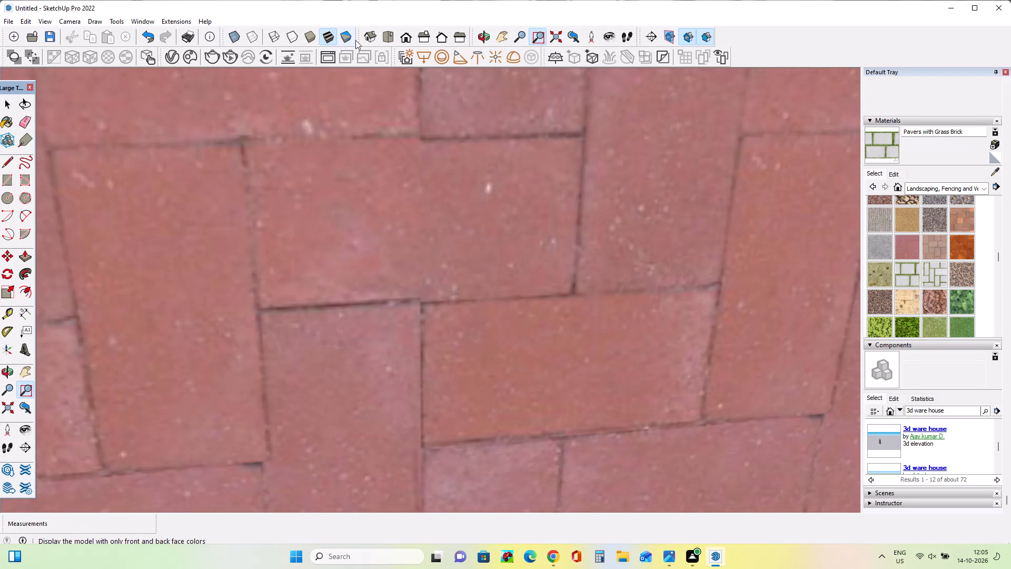
scroll(355, 40, "down", 4)
scroll(358, 215, "down", 11)
scroll(358, 236, "up", 1)
scroll(358, 236, "down", 13)
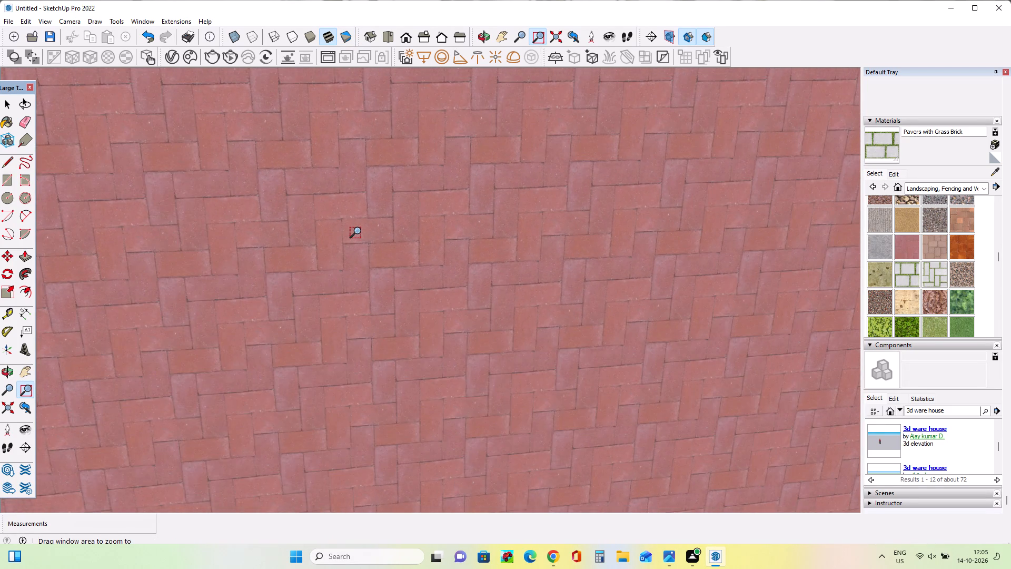
scroll(360, 231, "down", 20)
scroll(360, 231, "down", 3)
scroll(363, 227, "up", 1)
scroll(363, 227, "down", 10)
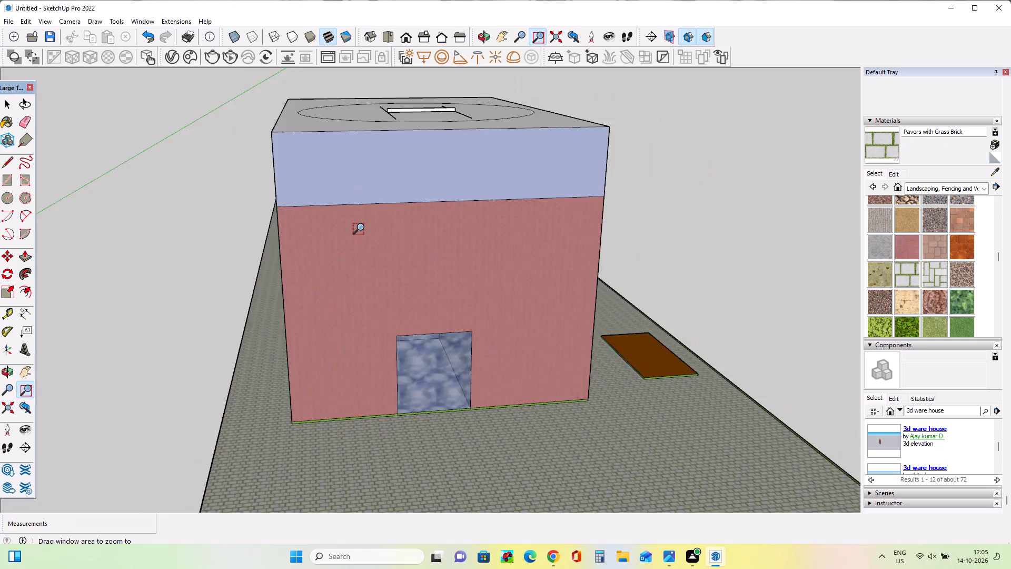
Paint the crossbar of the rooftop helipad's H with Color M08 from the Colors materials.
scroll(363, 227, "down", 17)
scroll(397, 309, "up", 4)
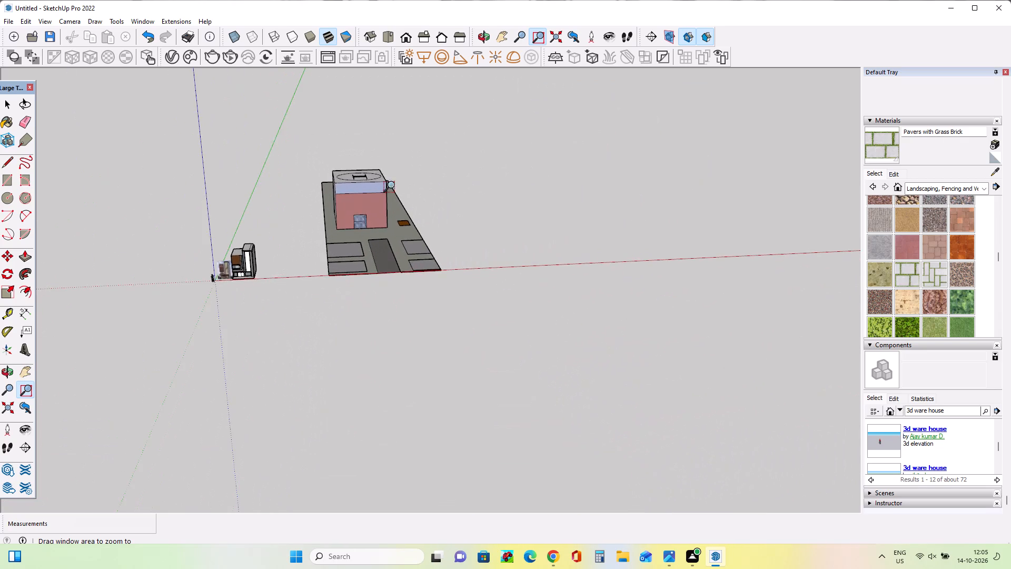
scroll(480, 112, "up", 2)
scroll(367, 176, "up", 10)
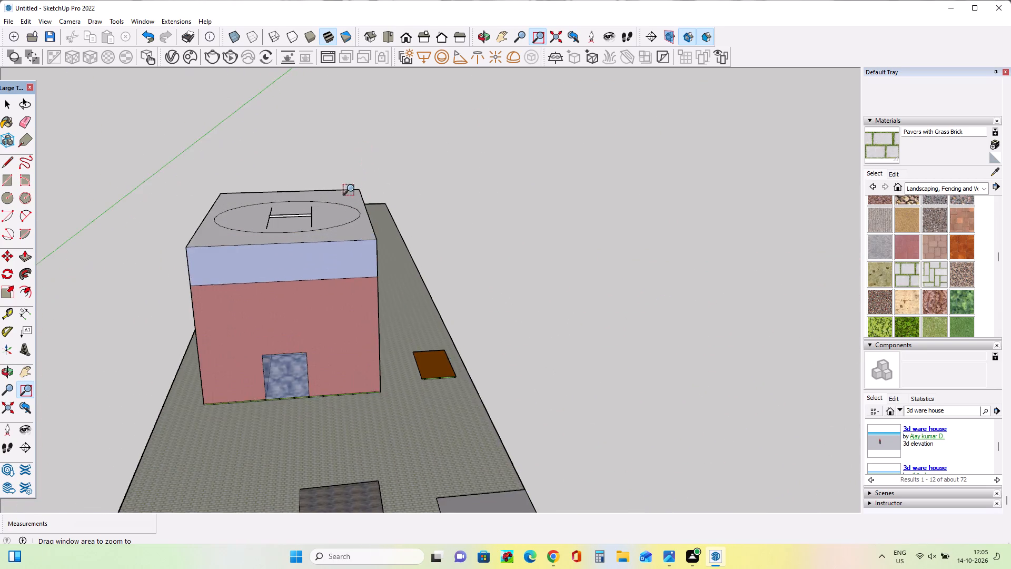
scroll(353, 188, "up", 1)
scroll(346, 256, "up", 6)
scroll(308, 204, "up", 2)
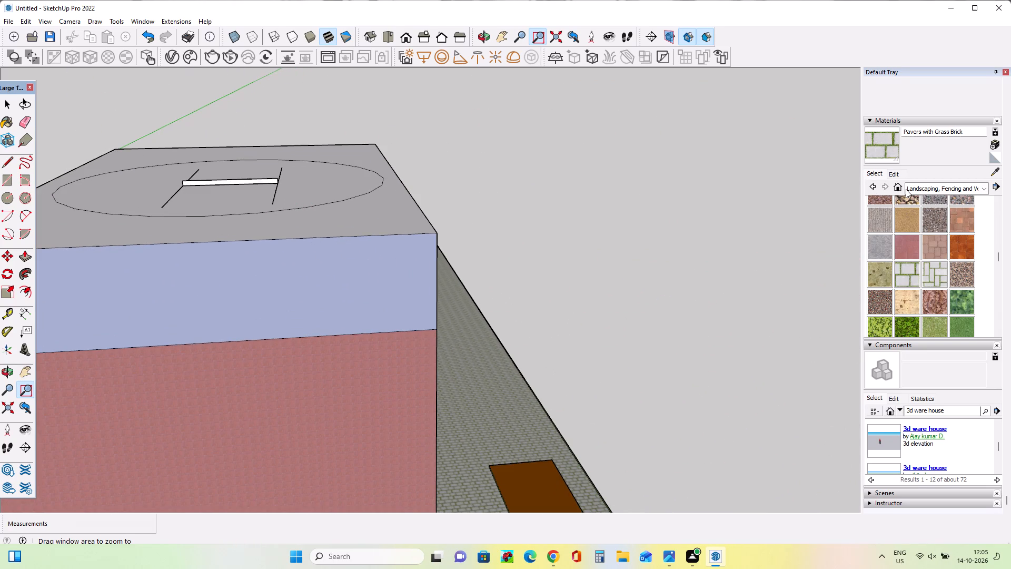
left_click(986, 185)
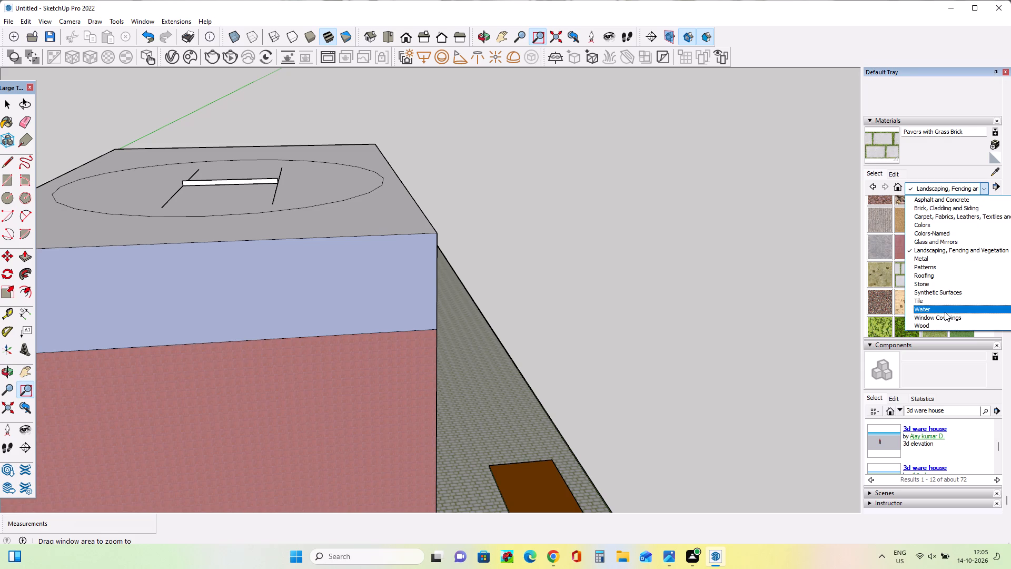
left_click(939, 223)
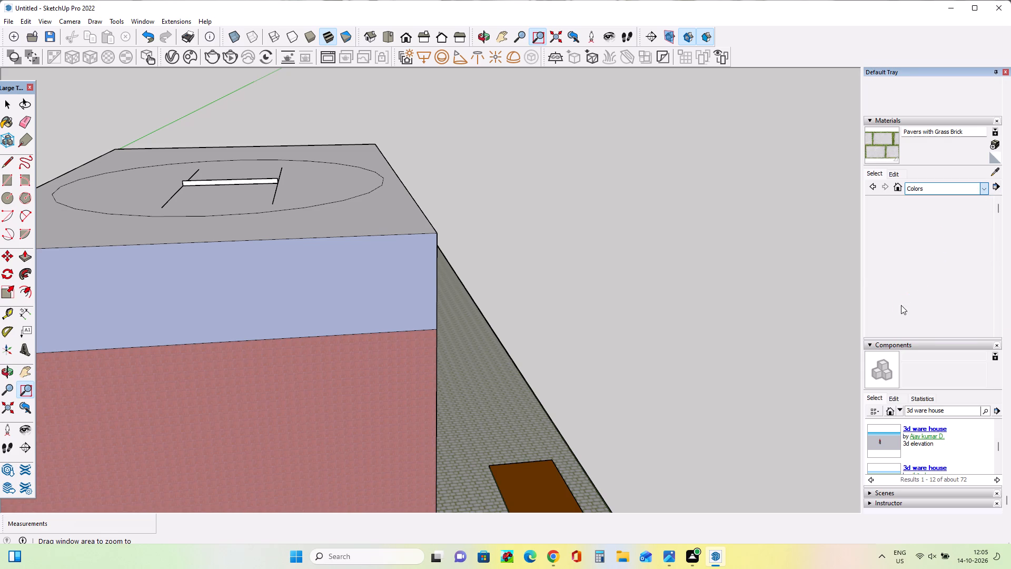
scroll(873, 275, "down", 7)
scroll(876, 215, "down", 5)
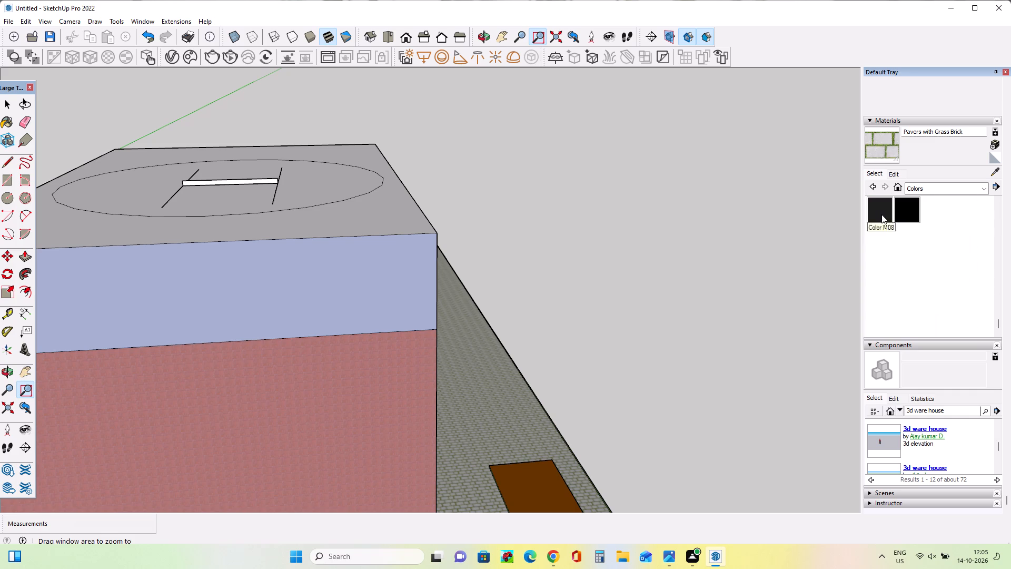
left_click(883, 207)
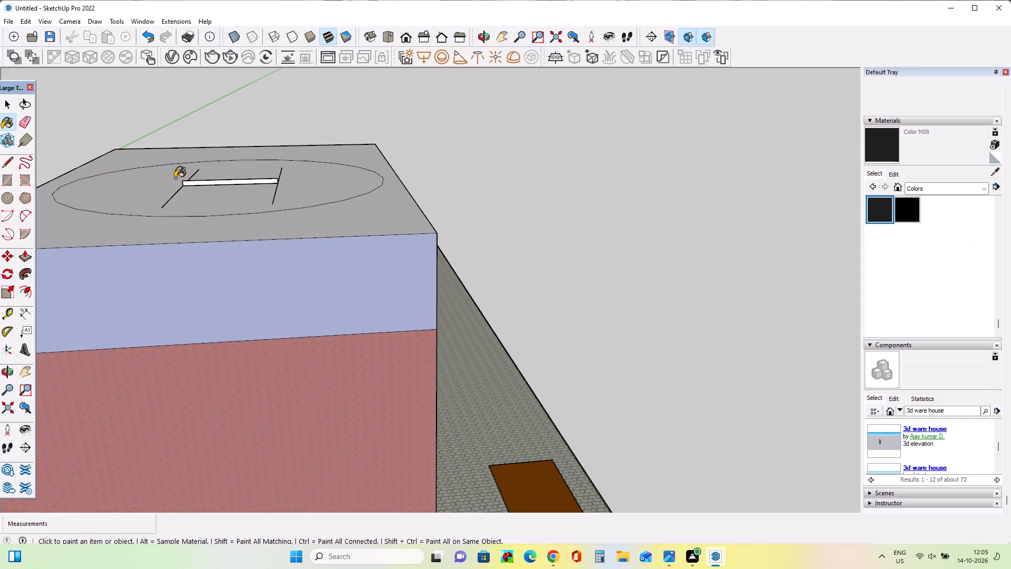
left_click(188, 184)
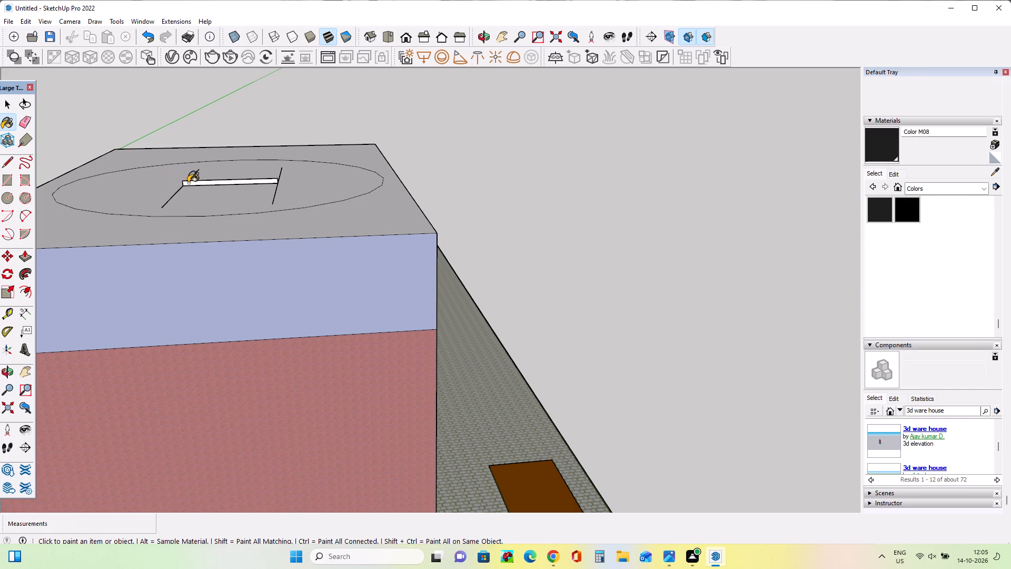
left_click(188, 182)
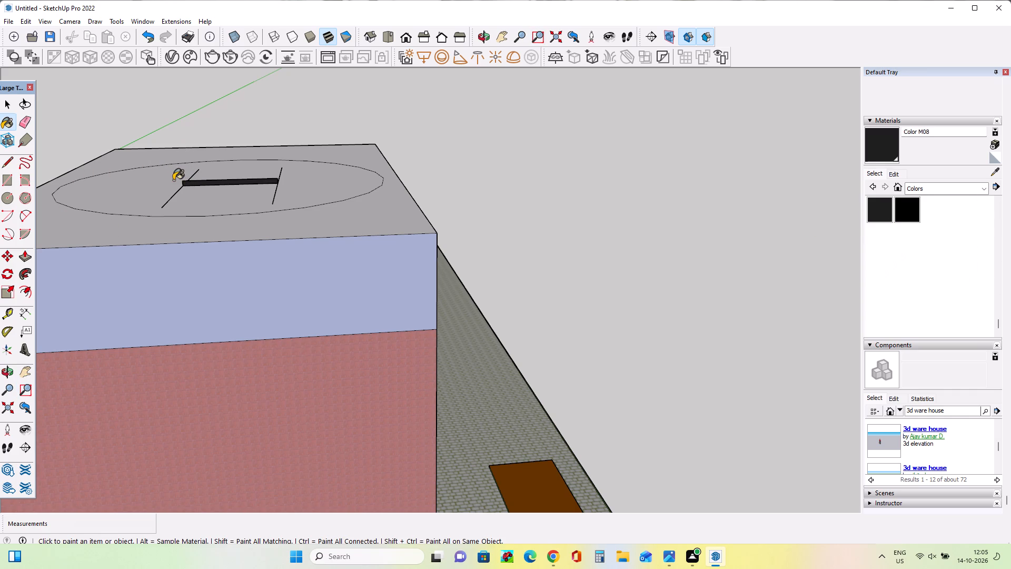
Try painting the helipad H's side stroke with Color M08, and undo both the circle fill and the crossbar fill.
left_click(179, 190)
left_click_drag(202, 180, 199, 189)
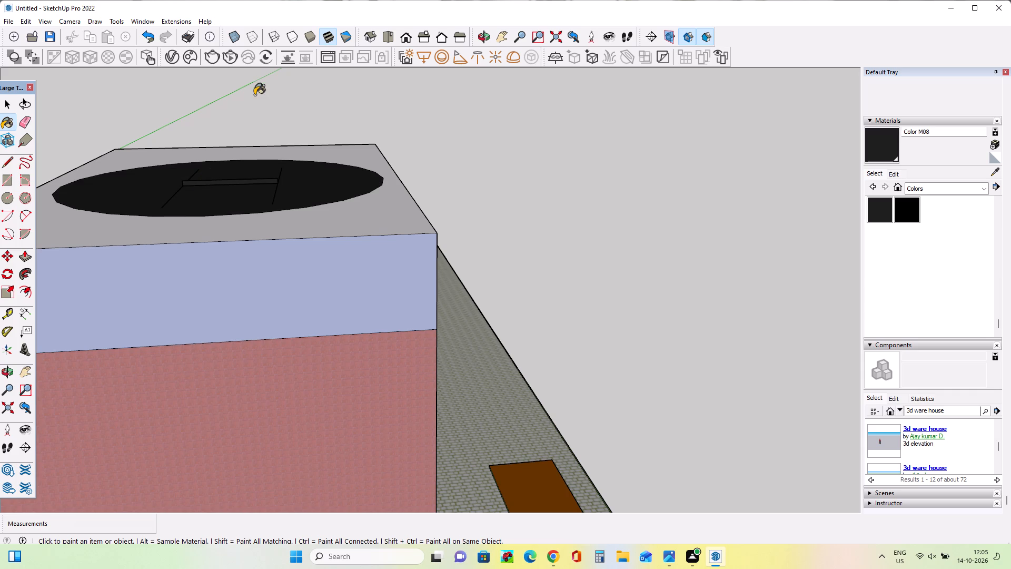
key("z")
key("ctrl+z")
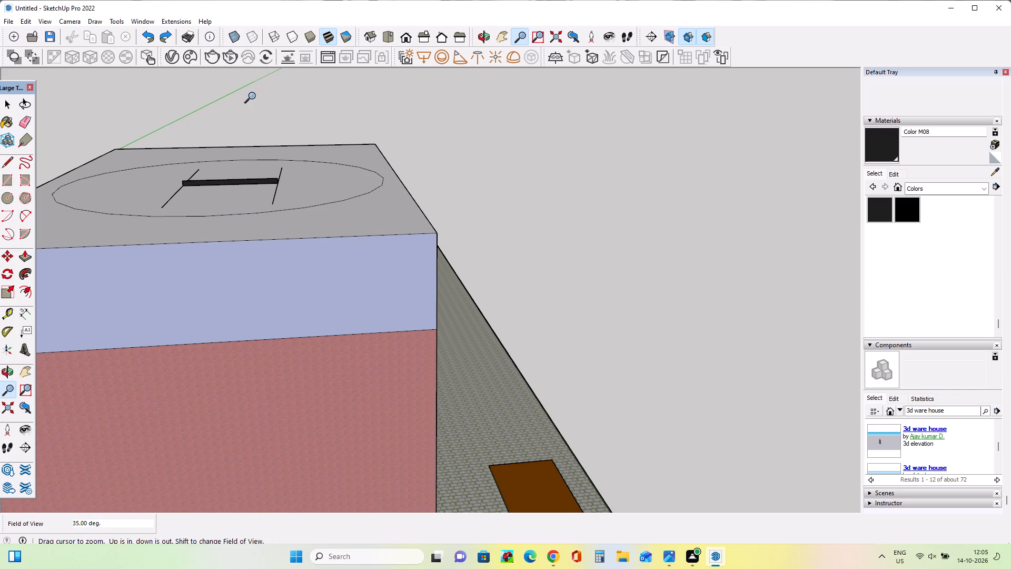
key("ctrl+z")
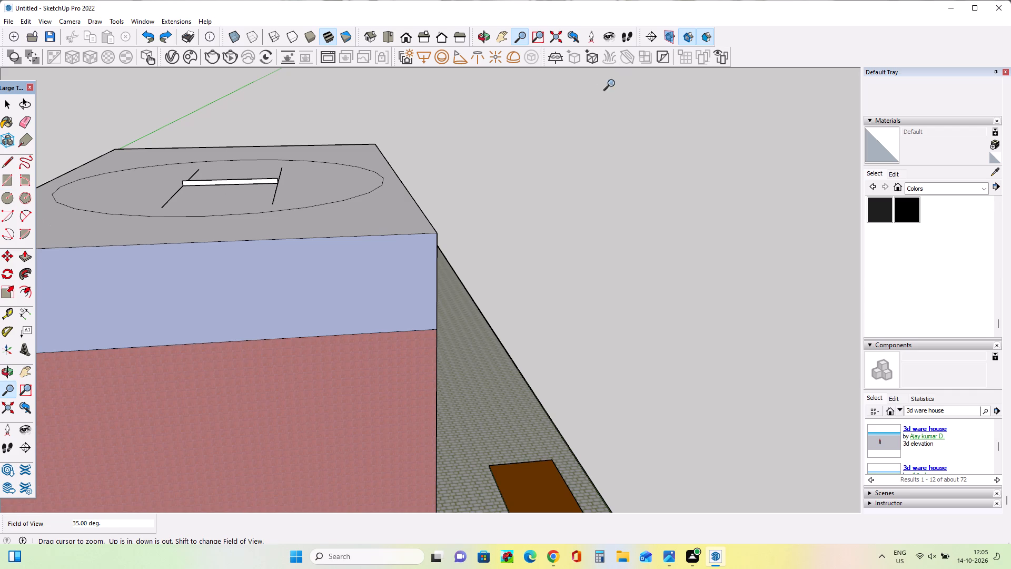
Draw the letters M and A freehand at the left end of the blank band above the helipad box's brick front.
left_click_drag(425, 229, 678, 225)
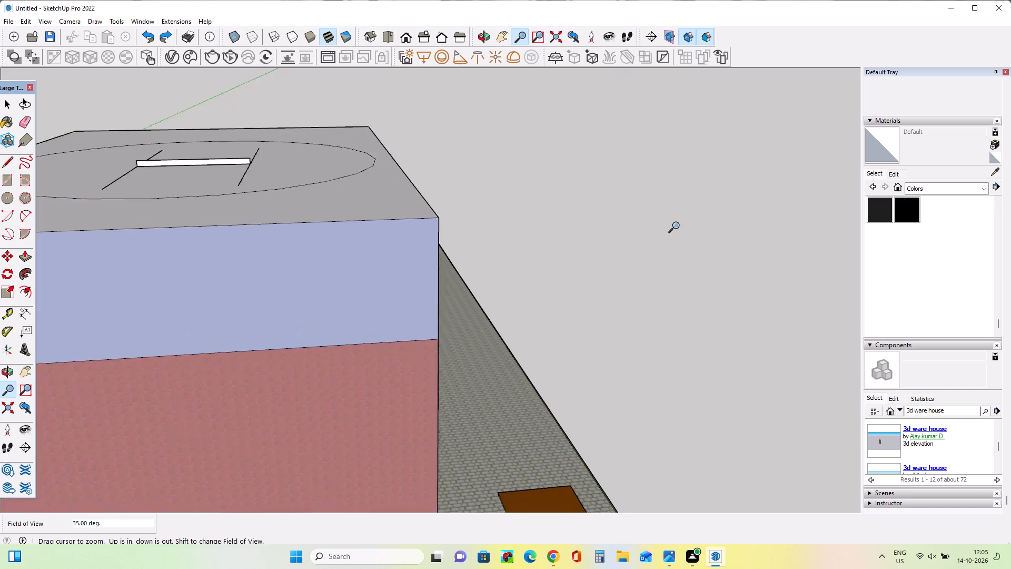
left_click_drag(678, 225, 480, 354)
right_click(578, 238)
right_click_drag(573, 238, 565, 242)
right_click_drag(519, 266, 495, 292)
right_click_drag(486, 309, 482, 320)
right_click_drag(477, 350, 477, 361)
right_click_drag(479, 366, 502, 381)
left_click_drag(445, 322, 439, 318)
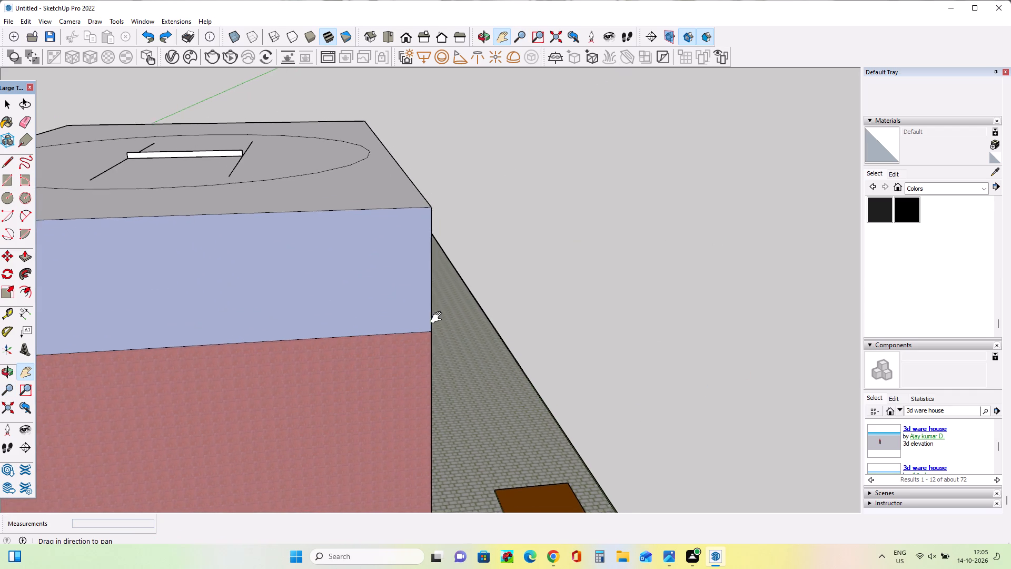
left_click_drag(439, 318, 573, 305)
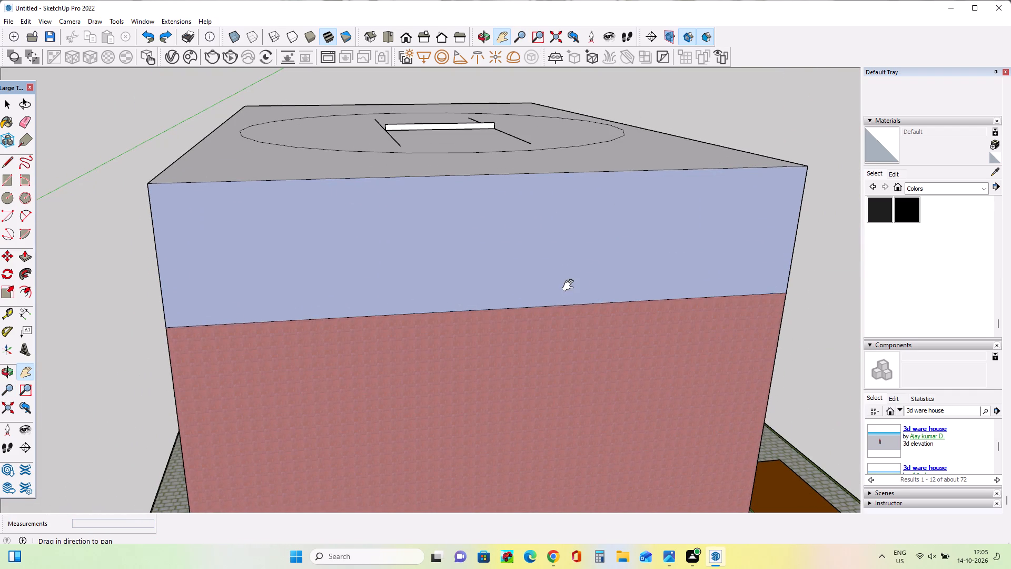
left_click_drag(11, 160, 72, 172)
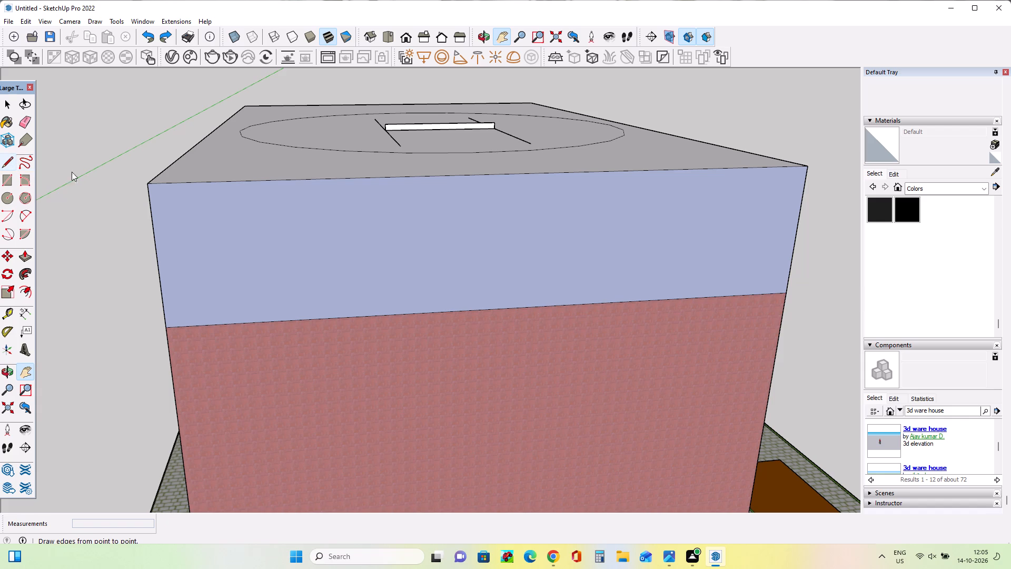
left_click_drag(72, 172, 110, 172)
left_click(23, 162)
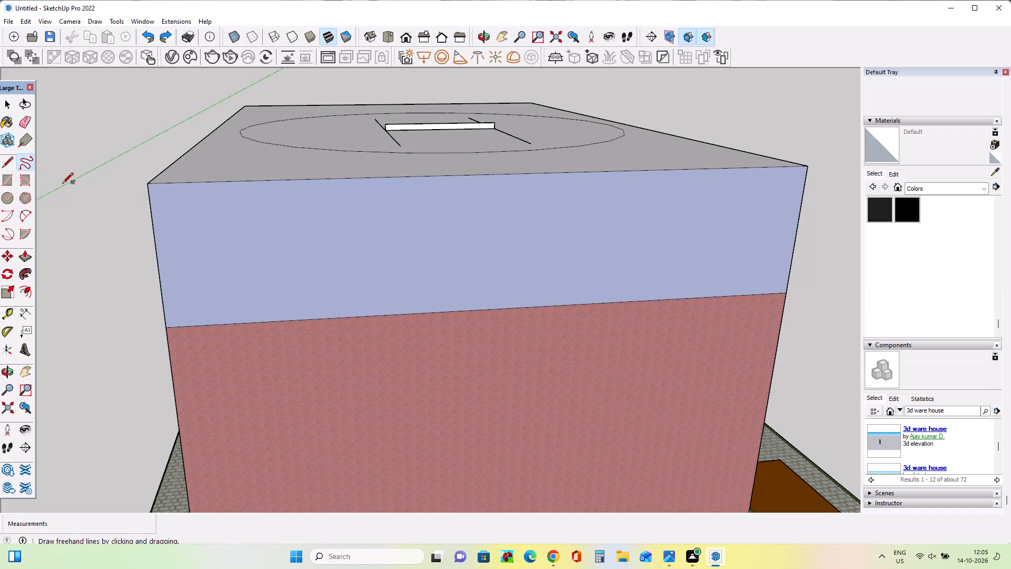
left_click_drag(176, 207, 180, 240)
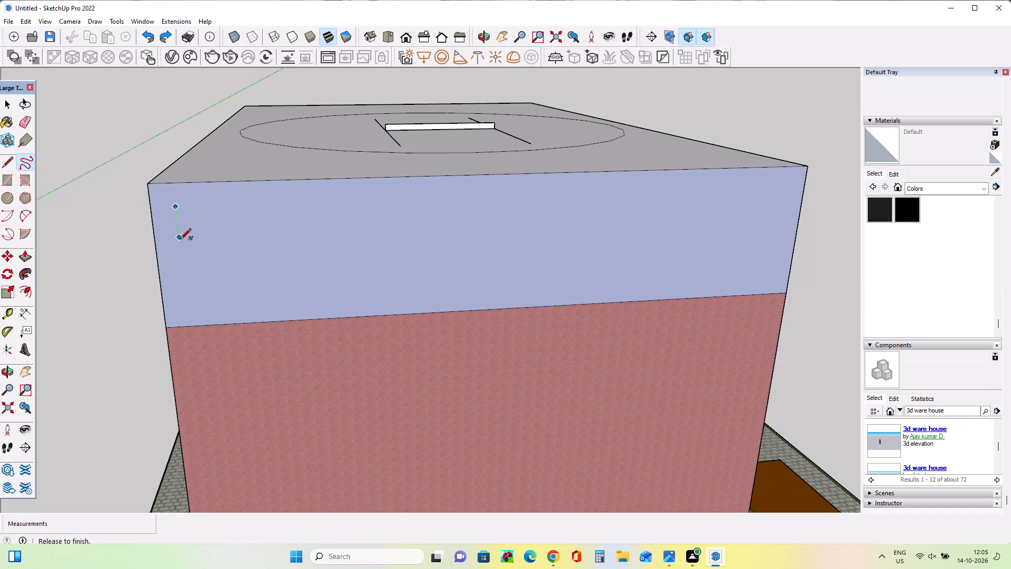
left_click_drag(180, 240, 187, 321)
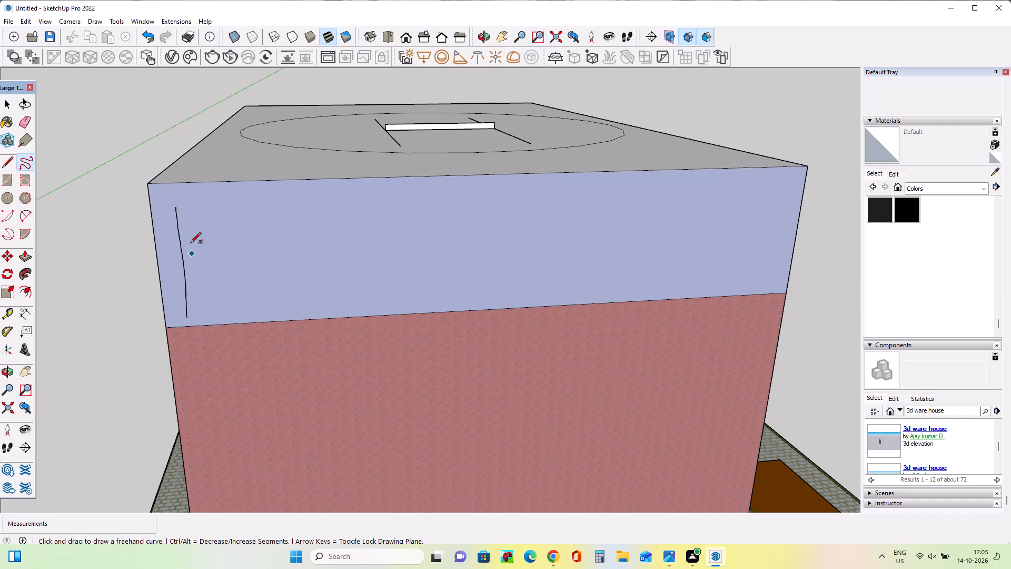
left_click_drag(177, 208, 210, 259)
left_click_drag(210, 259, 212, 256)
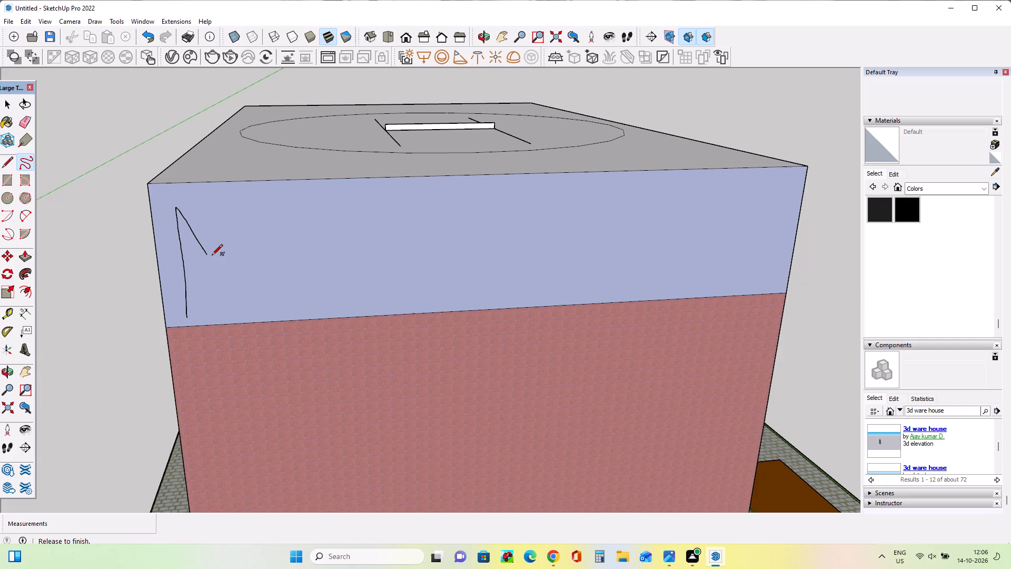
left_click_drag(212, 256, 252, 313)
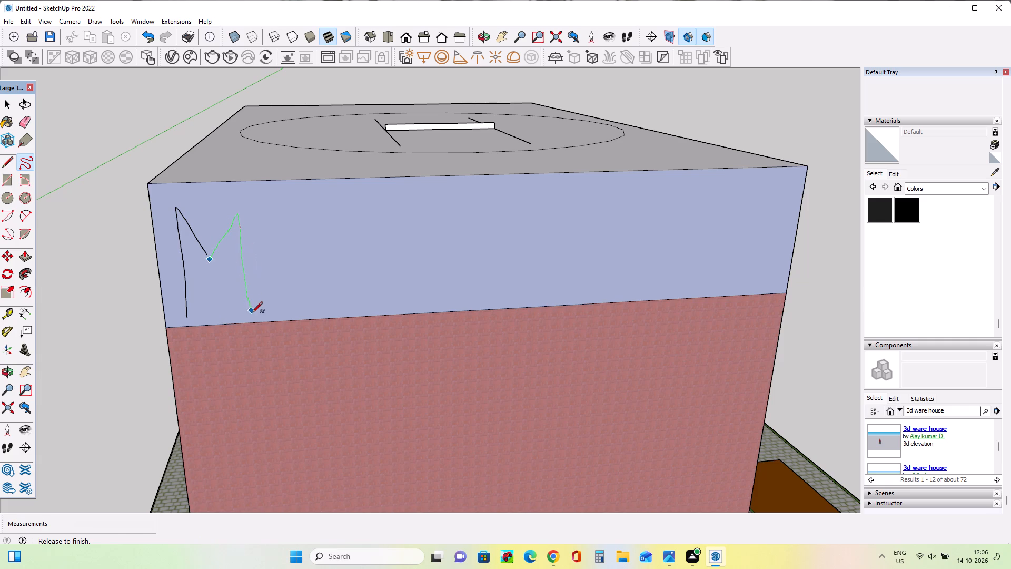
left_click_drag(252, 313, 253, 316)
left_click_drag(294, 220, 290, 299)
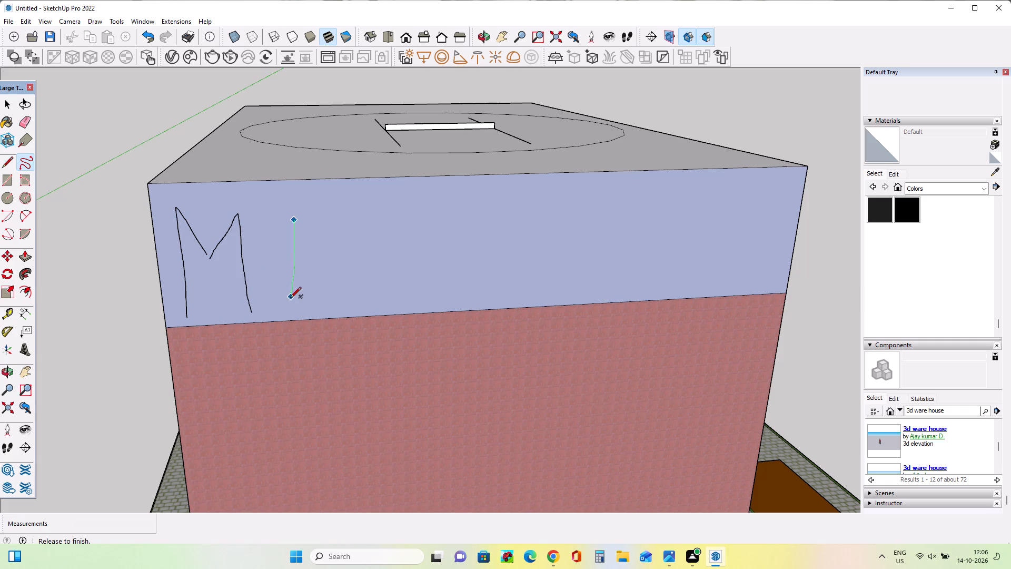
left_click_drag(290, 299, 339, 280)
left_click_drag(339, 280, 344, 292)
left_click_drag(302, 270, 334, 265)
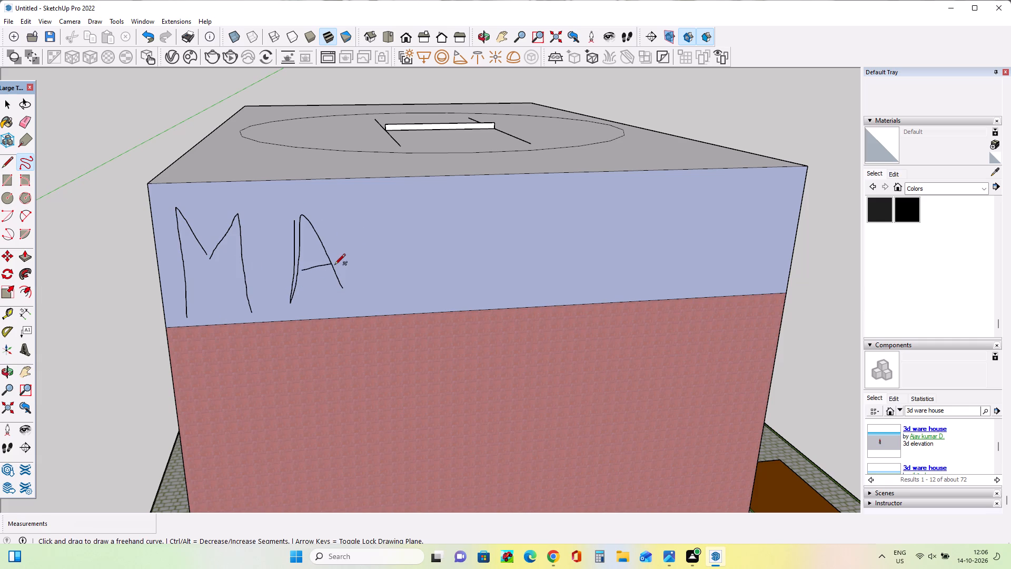
Draw the letters D, D and U freehand after the MA on the band, spelling MADDU.
left_click_drag(369, 222, 404, 310)
left_click_drag(349, 243, 365, 221)
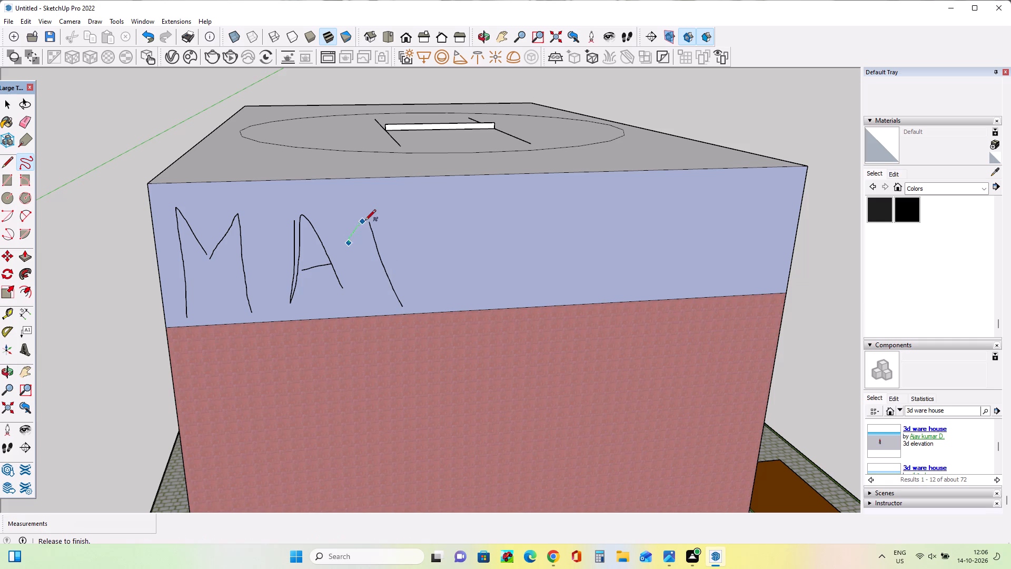
left_click_drag(365, 221, 389, 297)
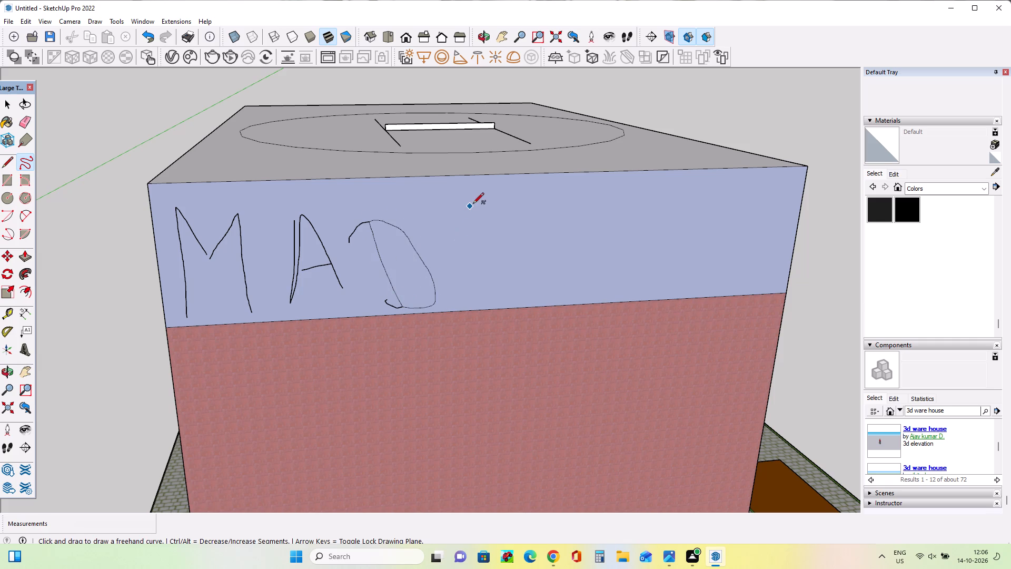
left_click_drag(473, 204, 508, 286)
left_click_drag(417, 254, 482, 193)
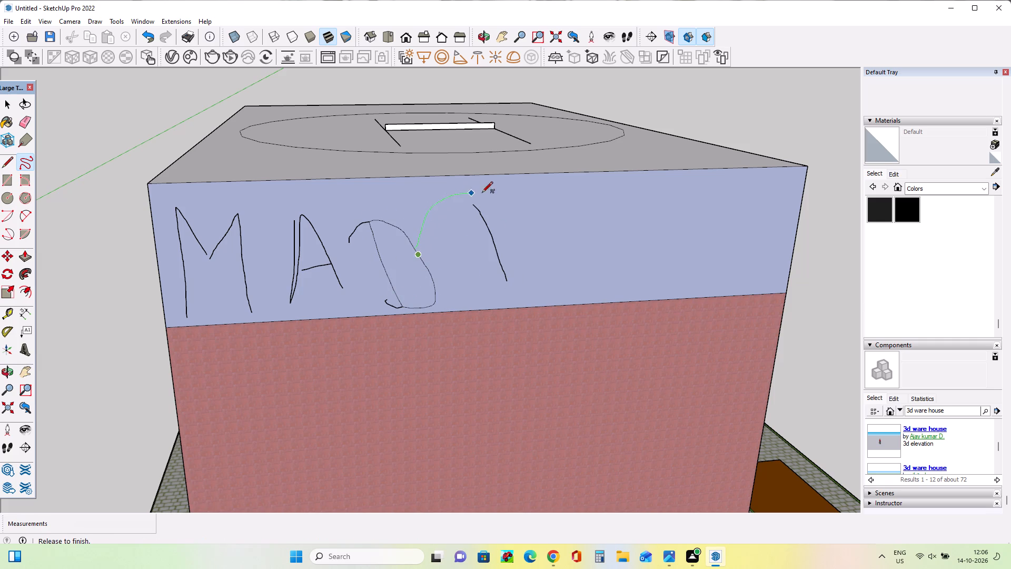
left_click_drag(482, 193, 499, 275)
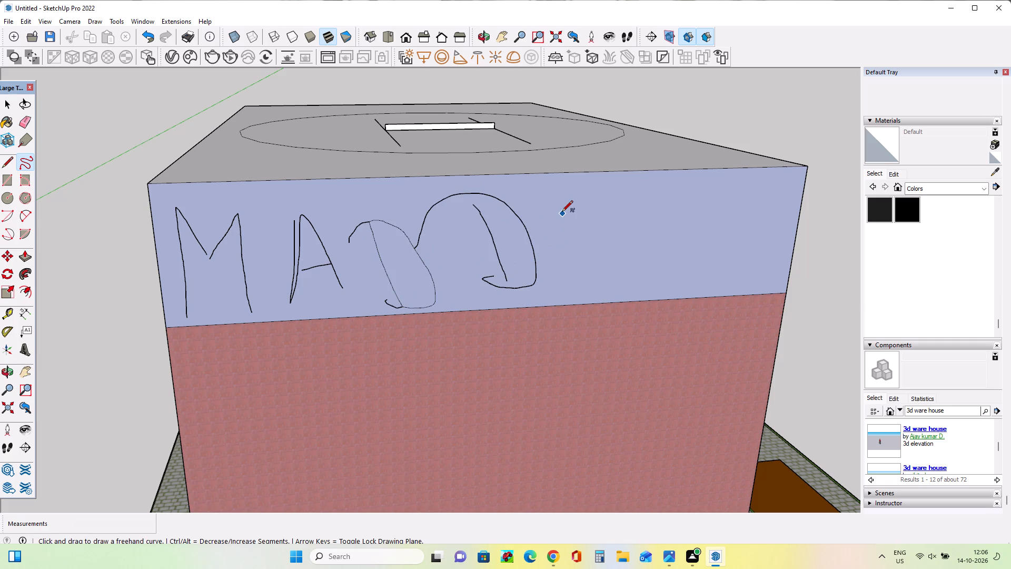
left_click_drag(561, 212, 656, 289)
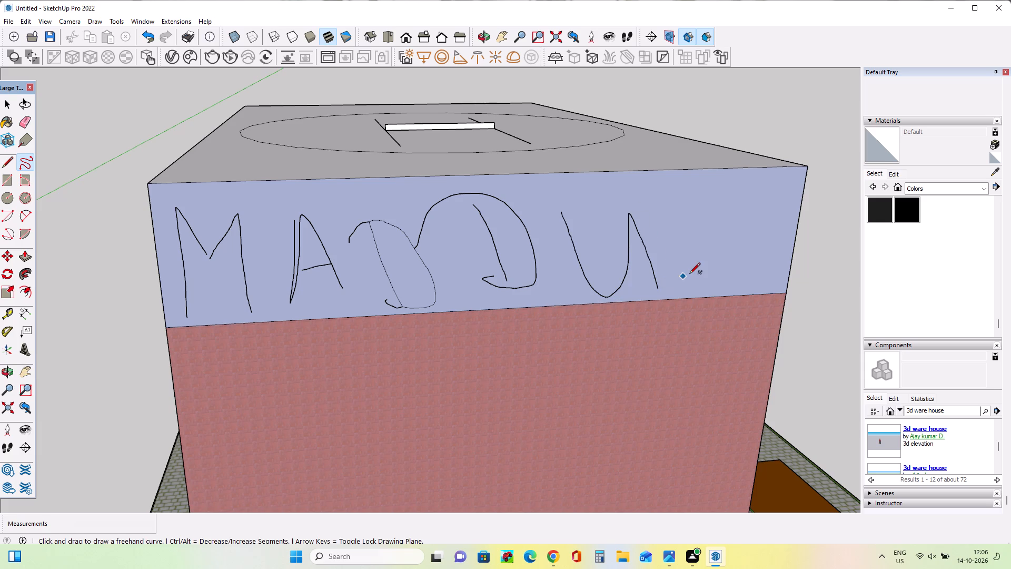
Draw a freehand five-pointed star after the U, filling the right end of the band.
left_click_drag(697, 282, 649, 234)
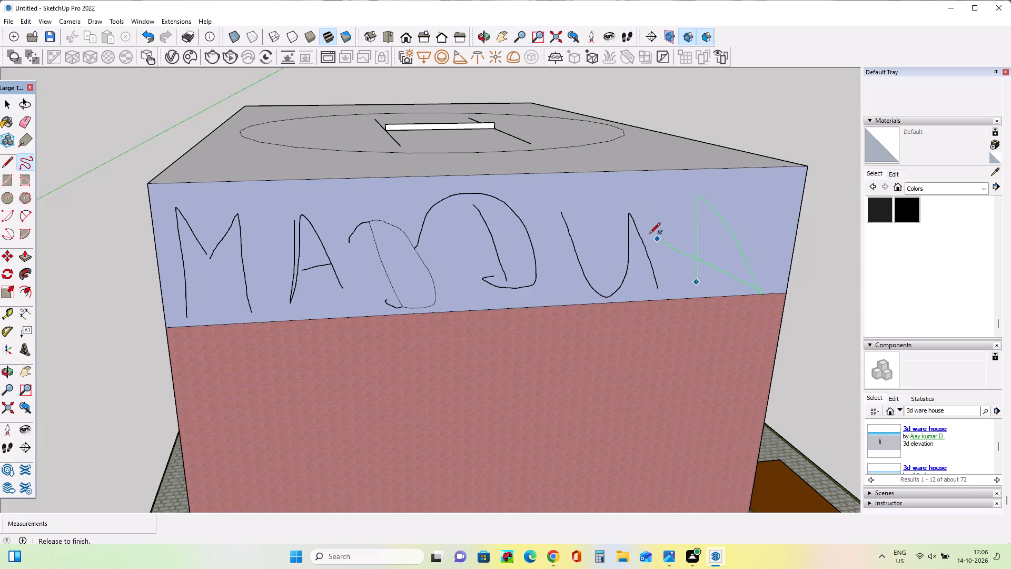
left_click_drag(649, 234, 593, 295)
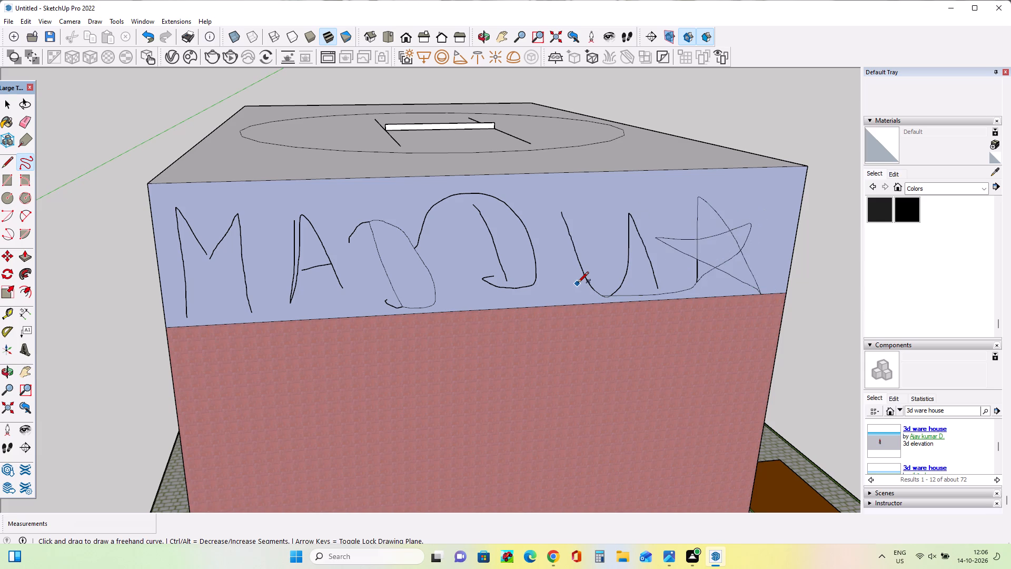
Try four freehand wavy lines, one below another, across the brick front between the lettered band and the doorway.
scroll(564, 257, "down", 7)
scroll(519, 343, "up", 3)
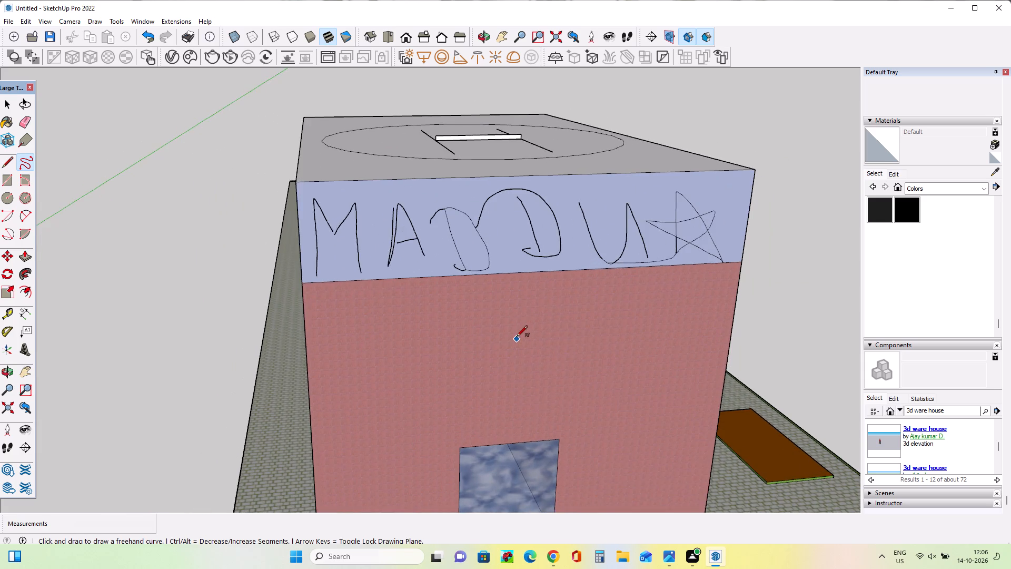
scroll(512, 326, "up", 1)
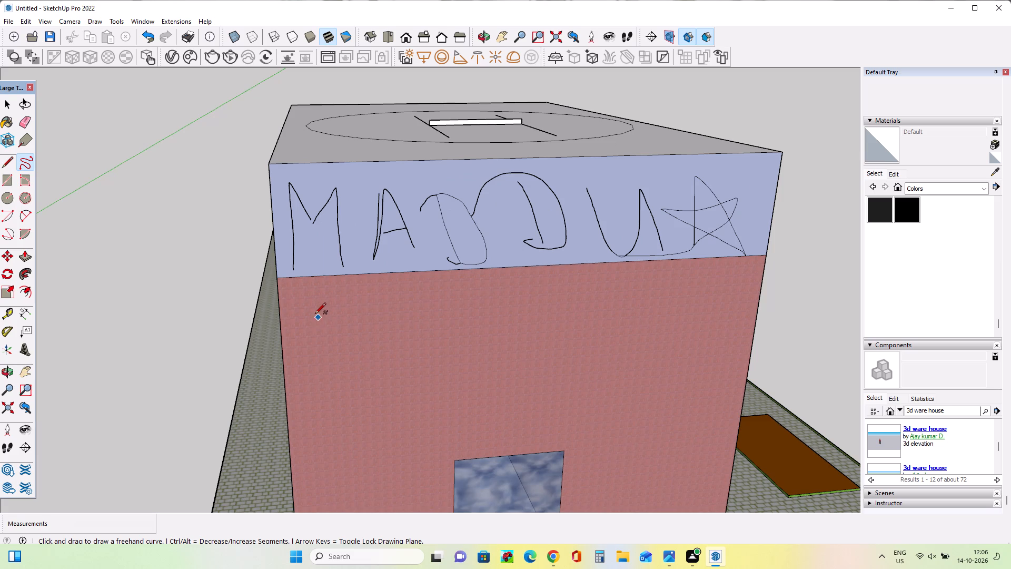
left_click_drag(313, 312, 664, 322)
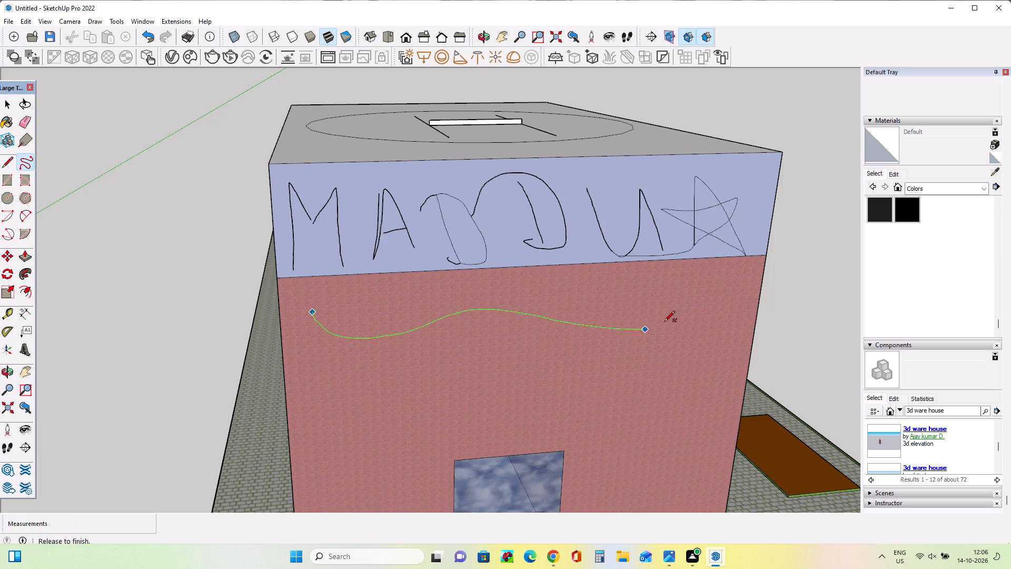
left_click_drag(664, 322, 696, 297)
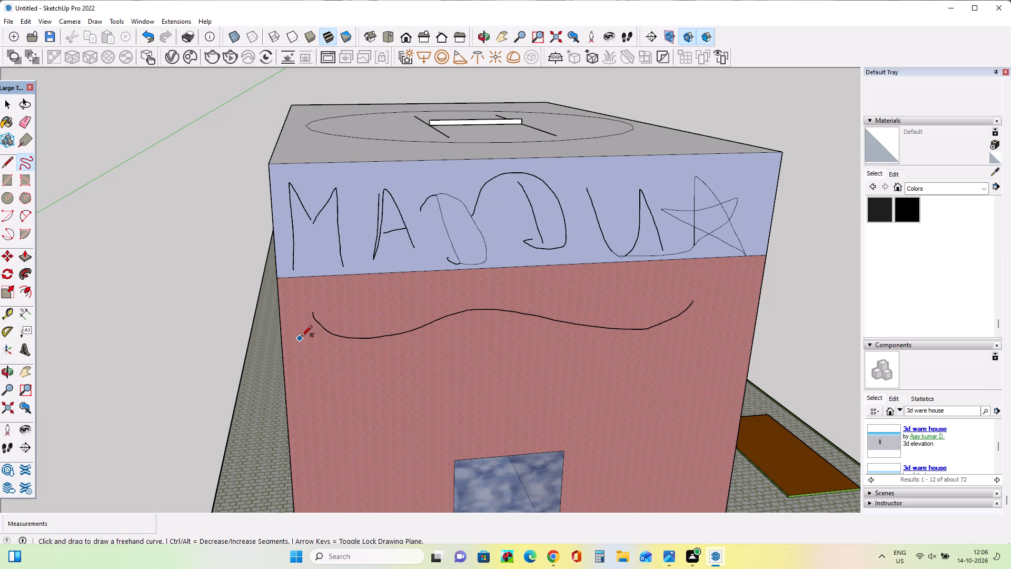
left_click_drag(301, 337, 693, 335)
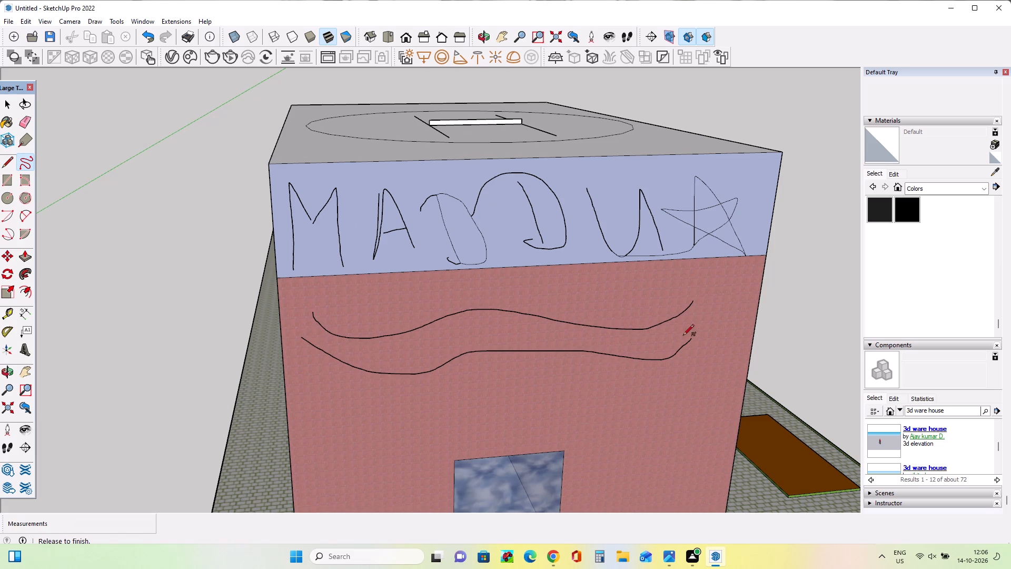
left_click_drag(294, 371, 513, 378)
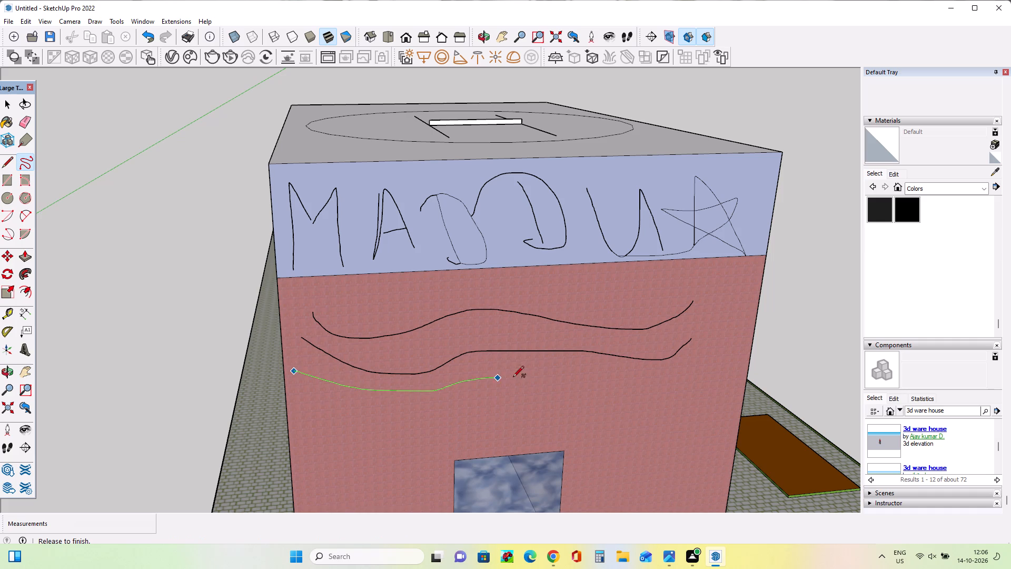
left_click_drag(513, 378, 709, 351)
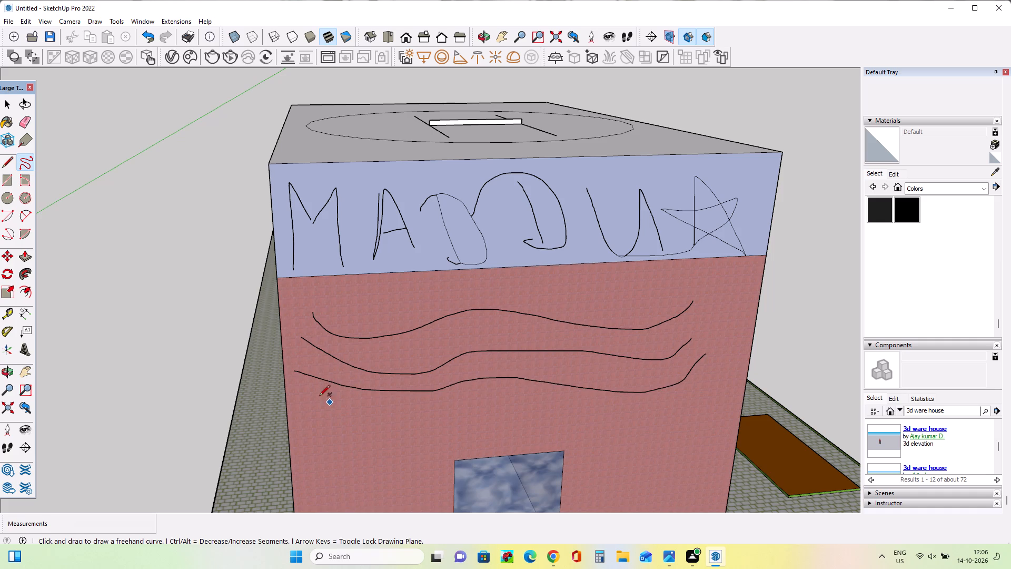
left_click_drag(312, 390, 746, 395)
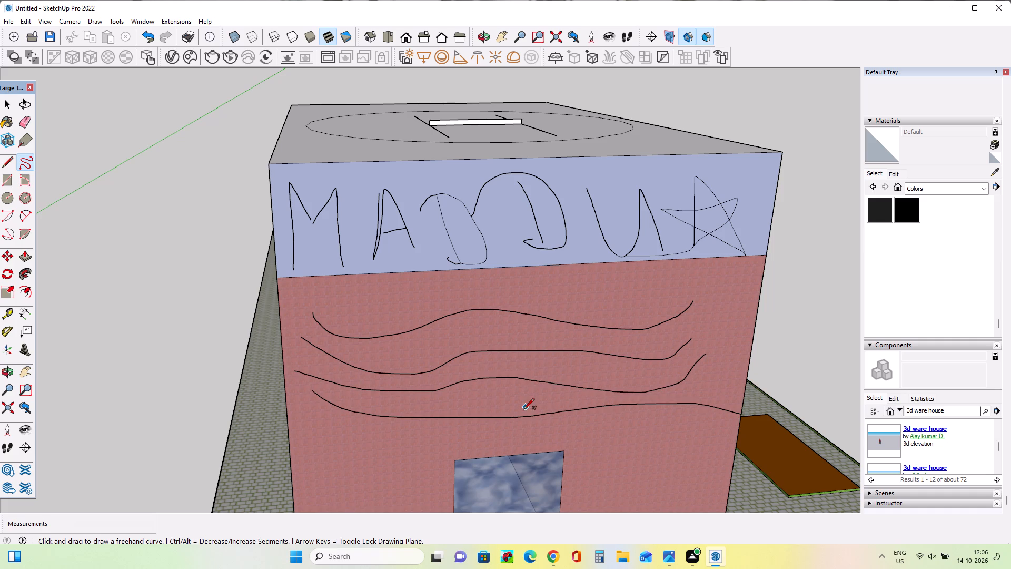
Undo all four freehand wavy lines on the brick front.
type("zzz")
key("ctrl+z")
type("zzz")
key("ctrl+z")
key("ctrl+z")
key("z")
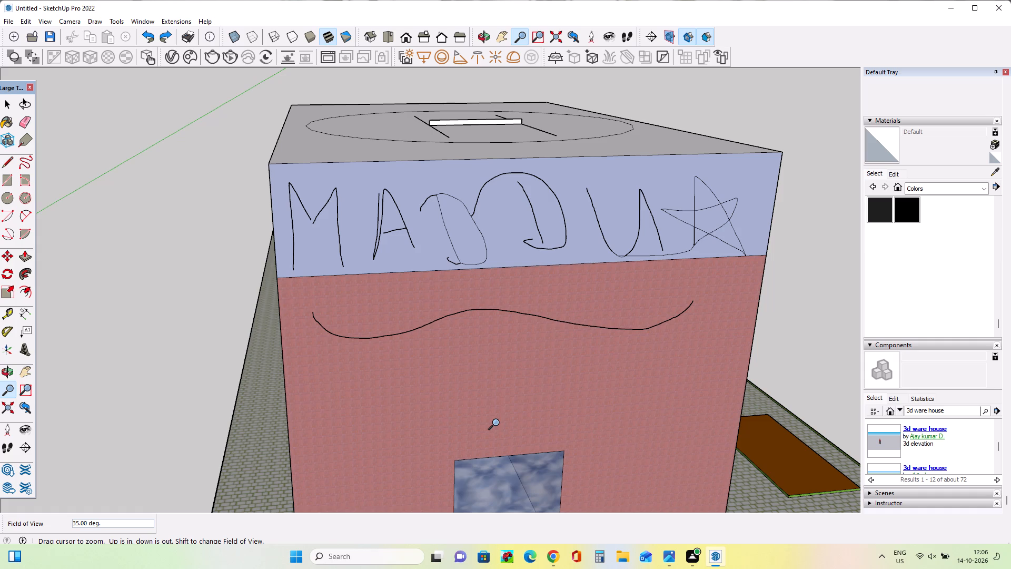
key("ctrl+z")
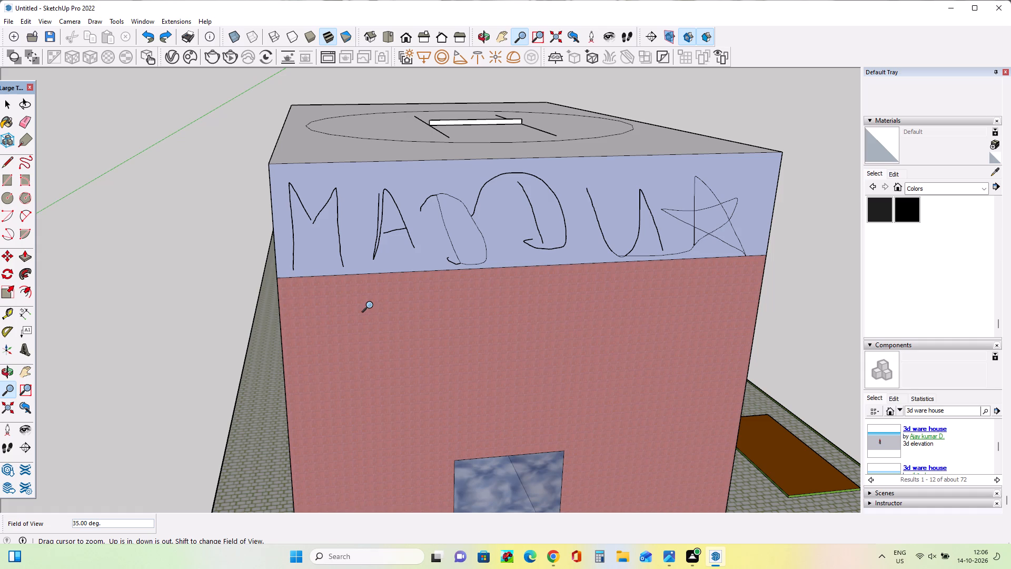
Draw two freehand rounded outlines on the upper brick front, one towards each side above the doorway.
left_click_drag(17, 163, 17, 164)
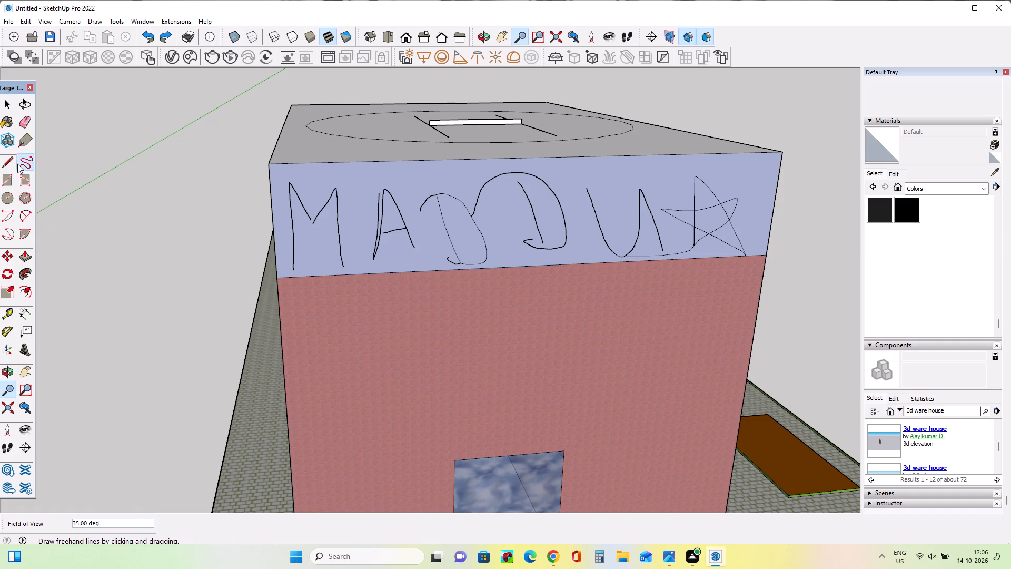
left_click_drag(17, 164, 28, 178)
left_click(35, 166)
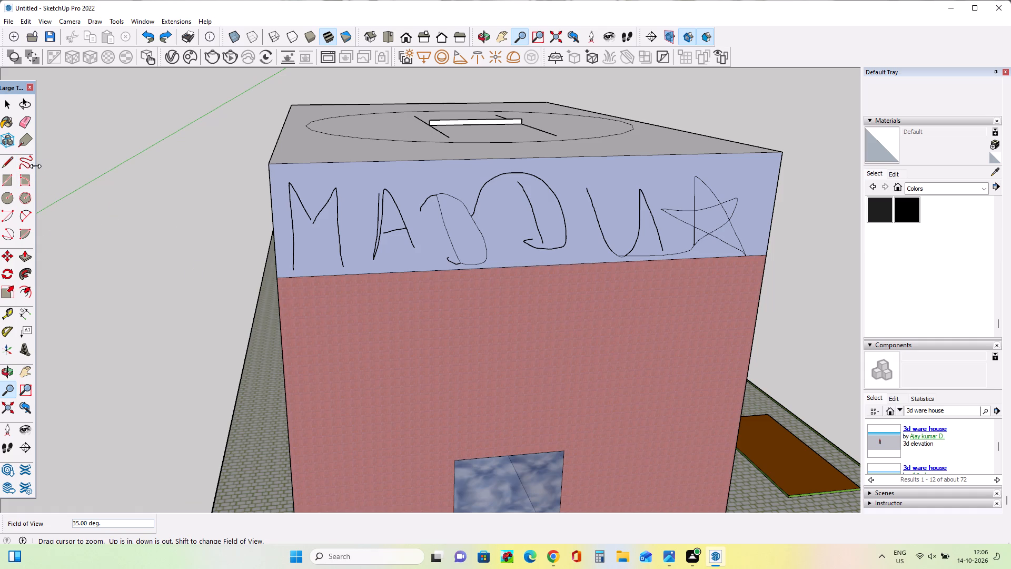
left_click(17, 164)
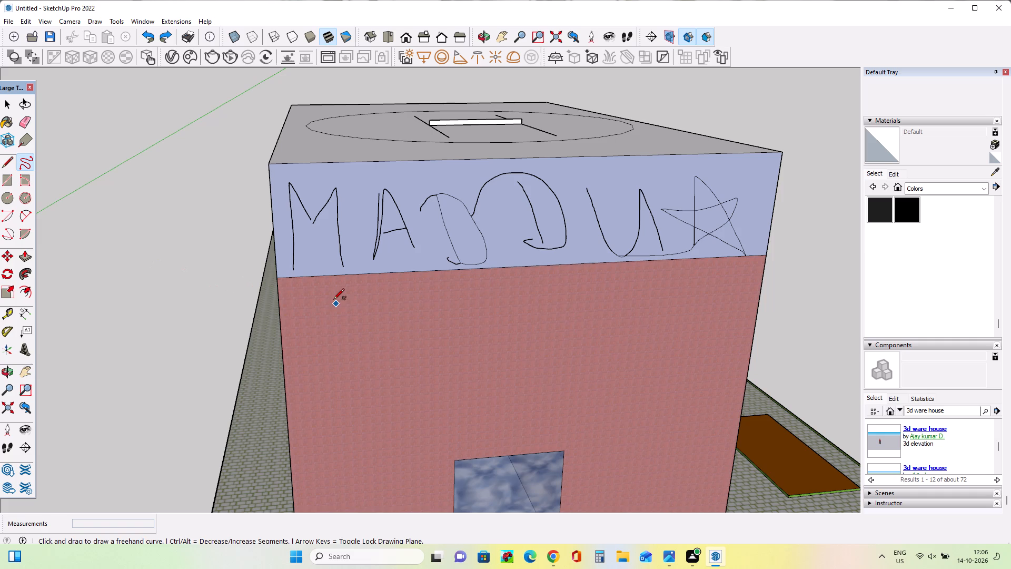
left_click(332, 299)
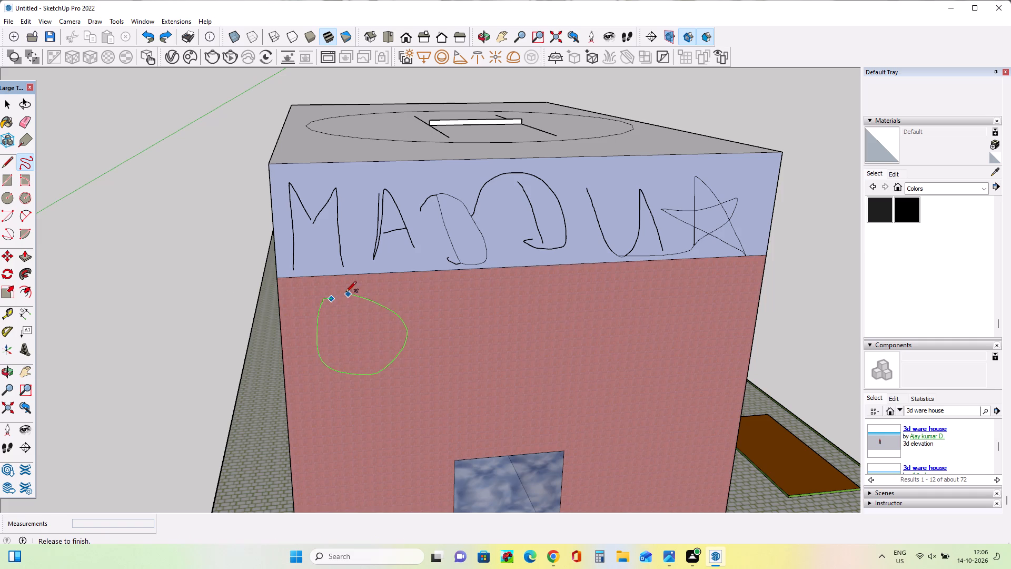
left_click_drag(666, 301, 646, 297)
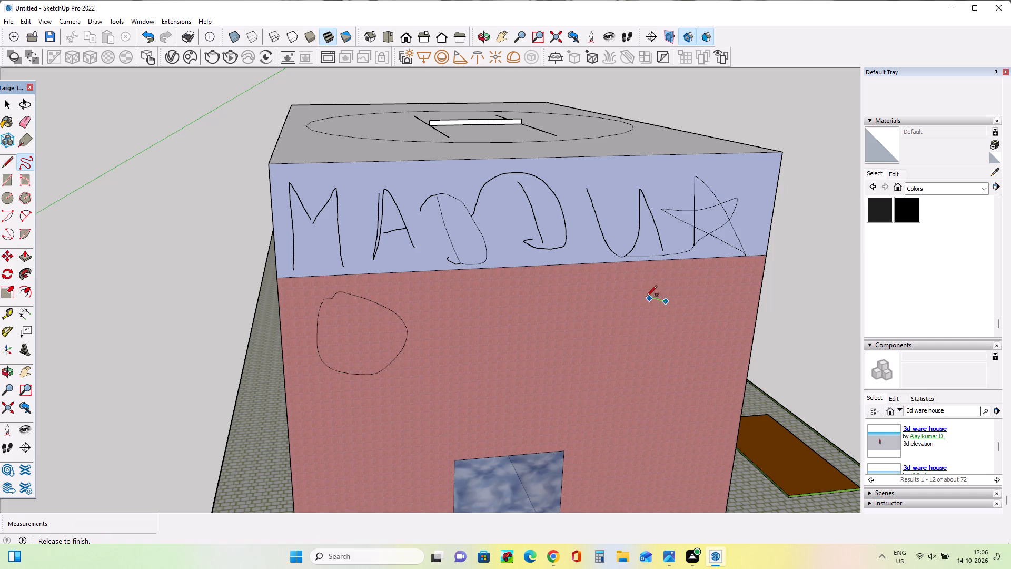
left_click_drag(646, 297, 648, 298)
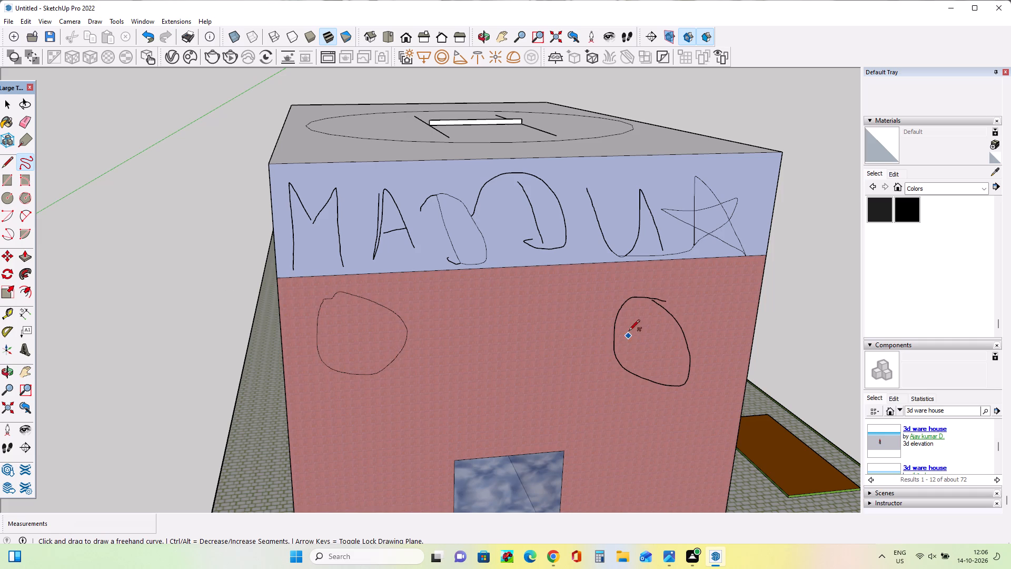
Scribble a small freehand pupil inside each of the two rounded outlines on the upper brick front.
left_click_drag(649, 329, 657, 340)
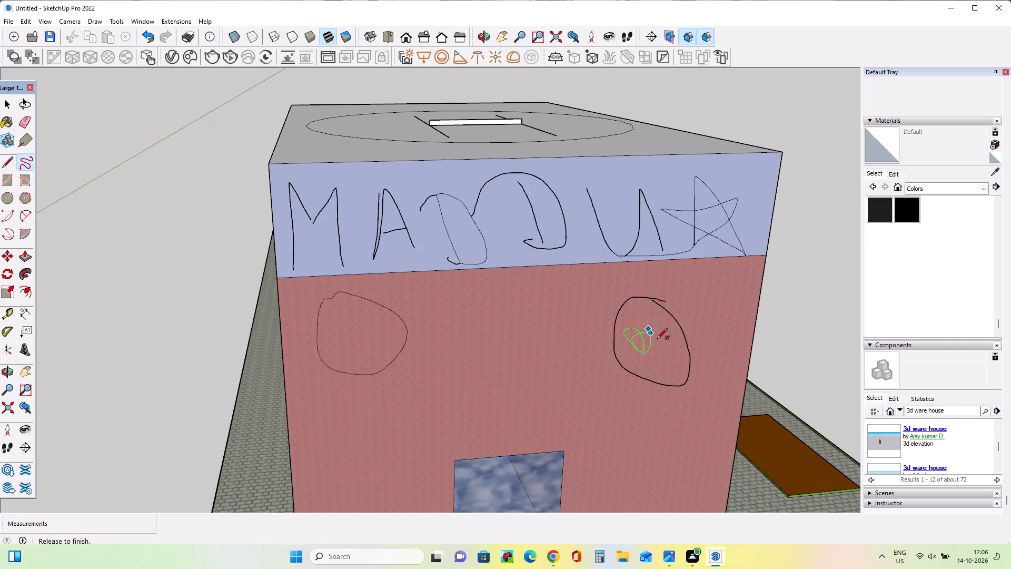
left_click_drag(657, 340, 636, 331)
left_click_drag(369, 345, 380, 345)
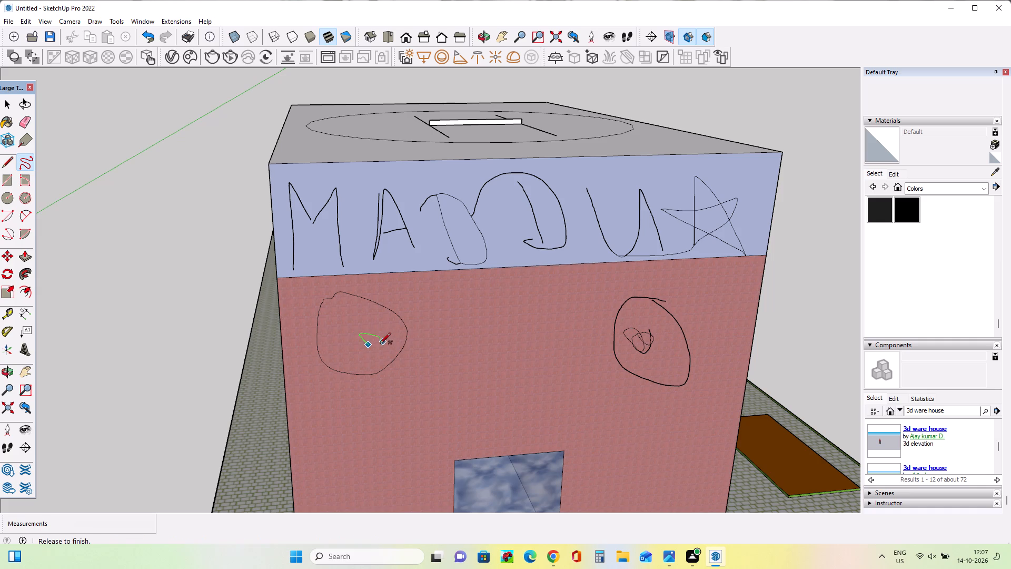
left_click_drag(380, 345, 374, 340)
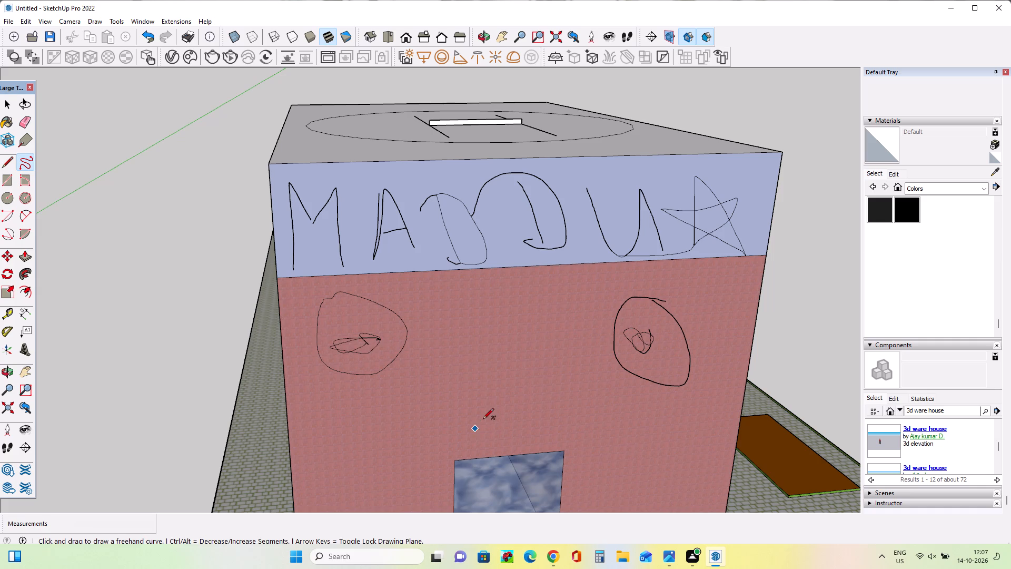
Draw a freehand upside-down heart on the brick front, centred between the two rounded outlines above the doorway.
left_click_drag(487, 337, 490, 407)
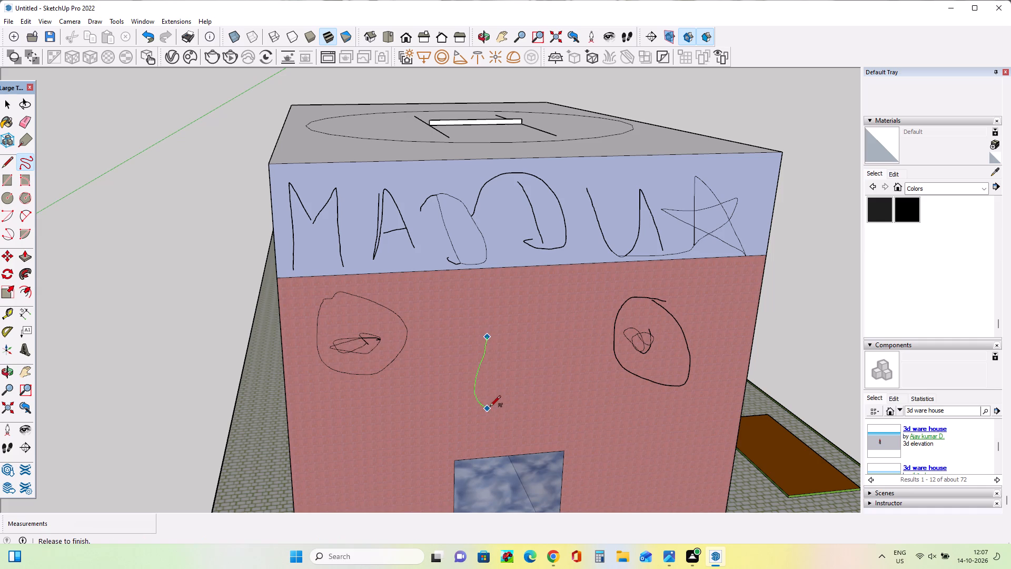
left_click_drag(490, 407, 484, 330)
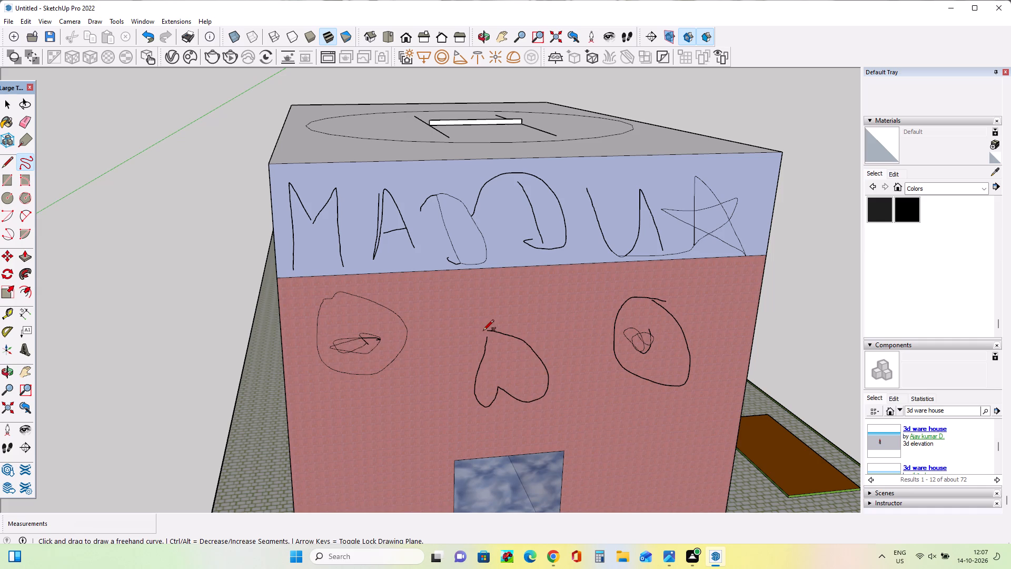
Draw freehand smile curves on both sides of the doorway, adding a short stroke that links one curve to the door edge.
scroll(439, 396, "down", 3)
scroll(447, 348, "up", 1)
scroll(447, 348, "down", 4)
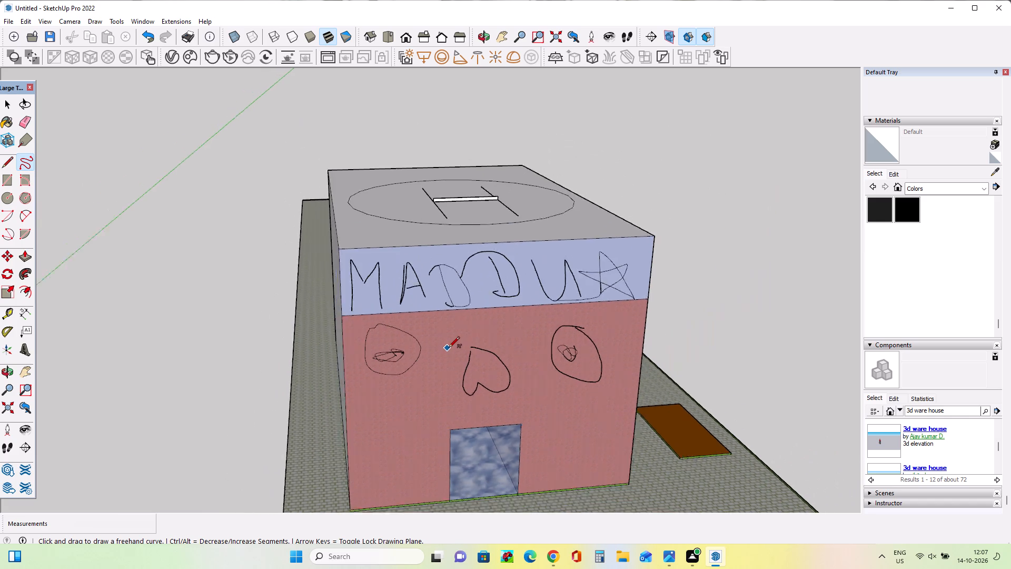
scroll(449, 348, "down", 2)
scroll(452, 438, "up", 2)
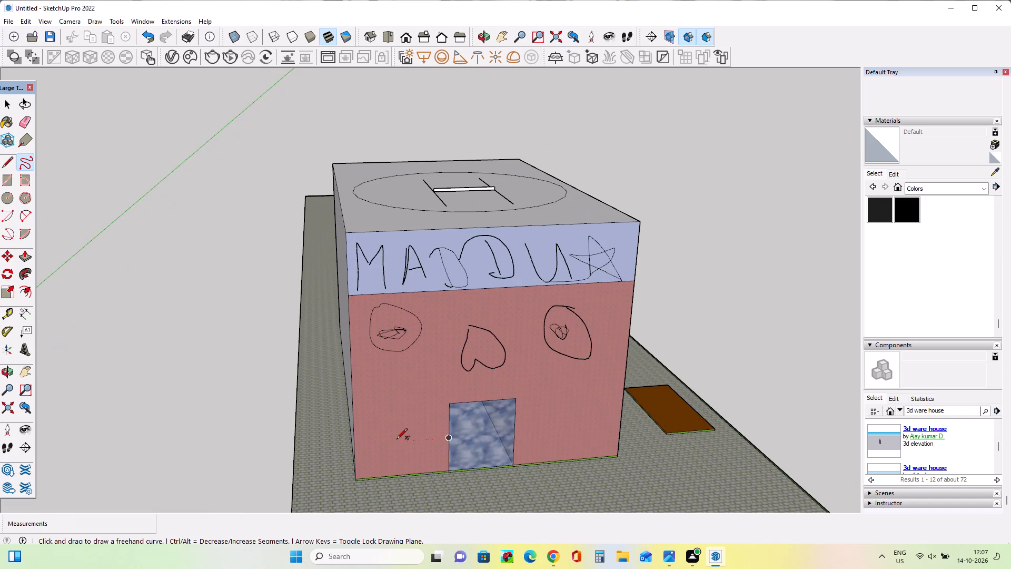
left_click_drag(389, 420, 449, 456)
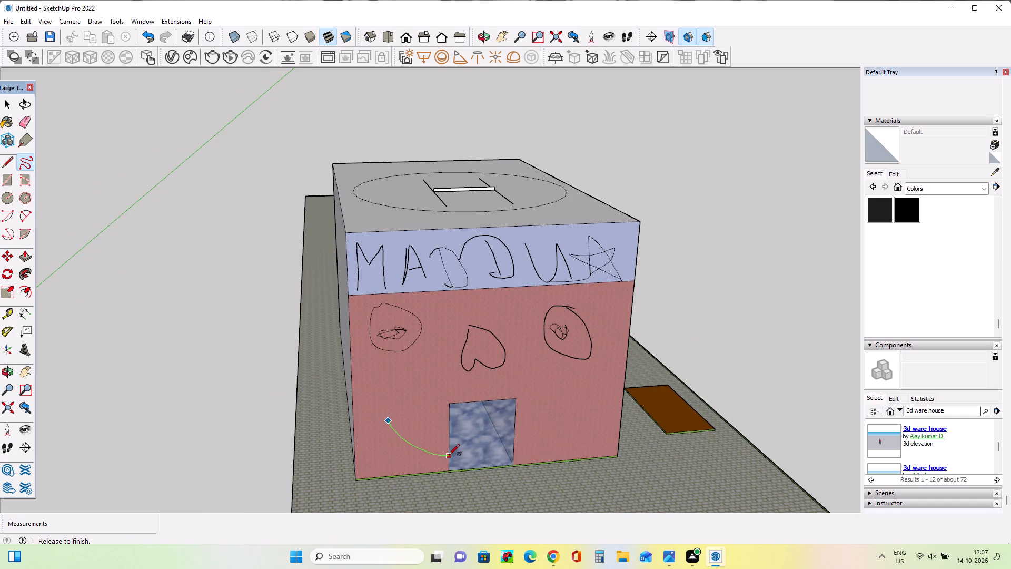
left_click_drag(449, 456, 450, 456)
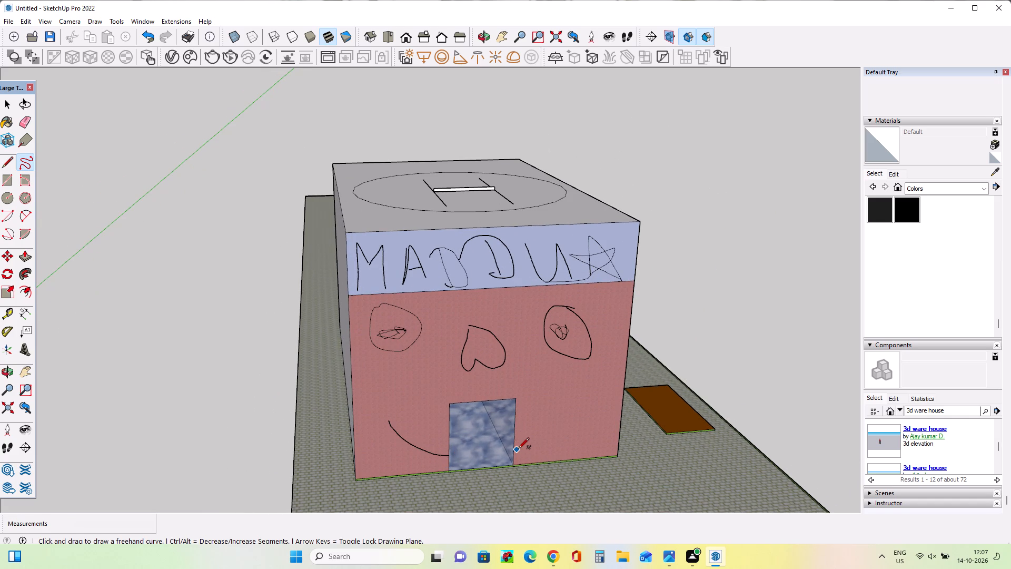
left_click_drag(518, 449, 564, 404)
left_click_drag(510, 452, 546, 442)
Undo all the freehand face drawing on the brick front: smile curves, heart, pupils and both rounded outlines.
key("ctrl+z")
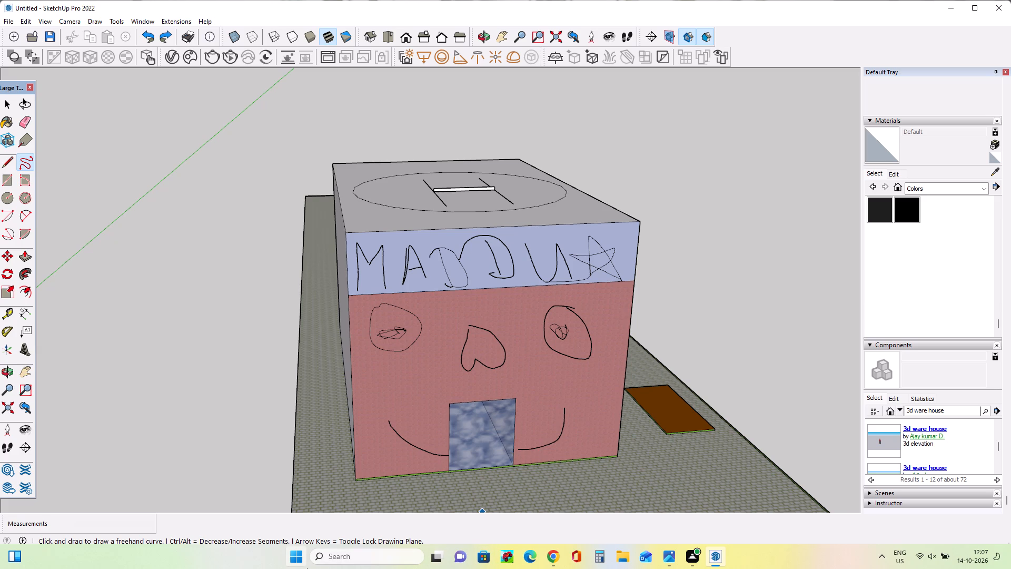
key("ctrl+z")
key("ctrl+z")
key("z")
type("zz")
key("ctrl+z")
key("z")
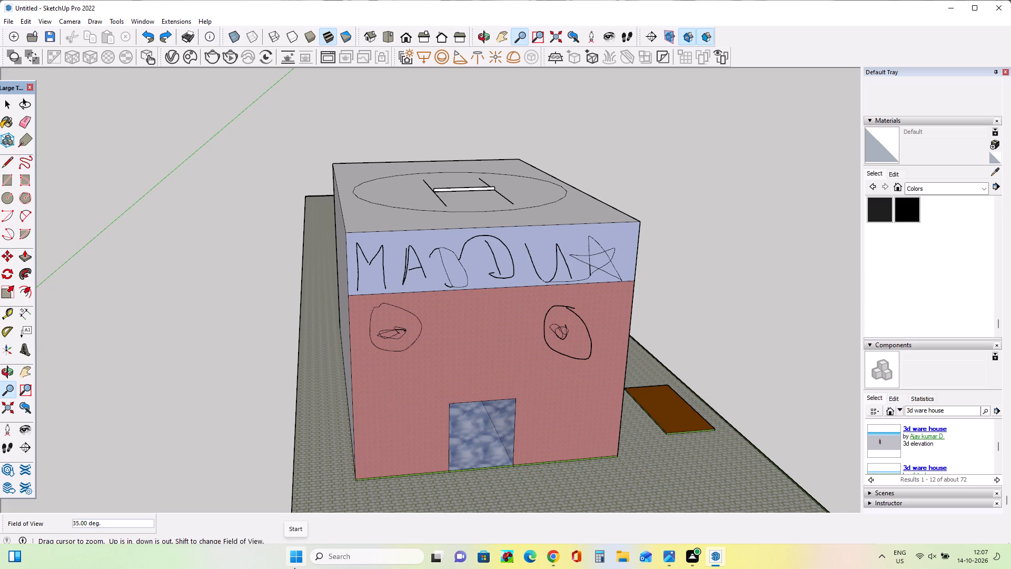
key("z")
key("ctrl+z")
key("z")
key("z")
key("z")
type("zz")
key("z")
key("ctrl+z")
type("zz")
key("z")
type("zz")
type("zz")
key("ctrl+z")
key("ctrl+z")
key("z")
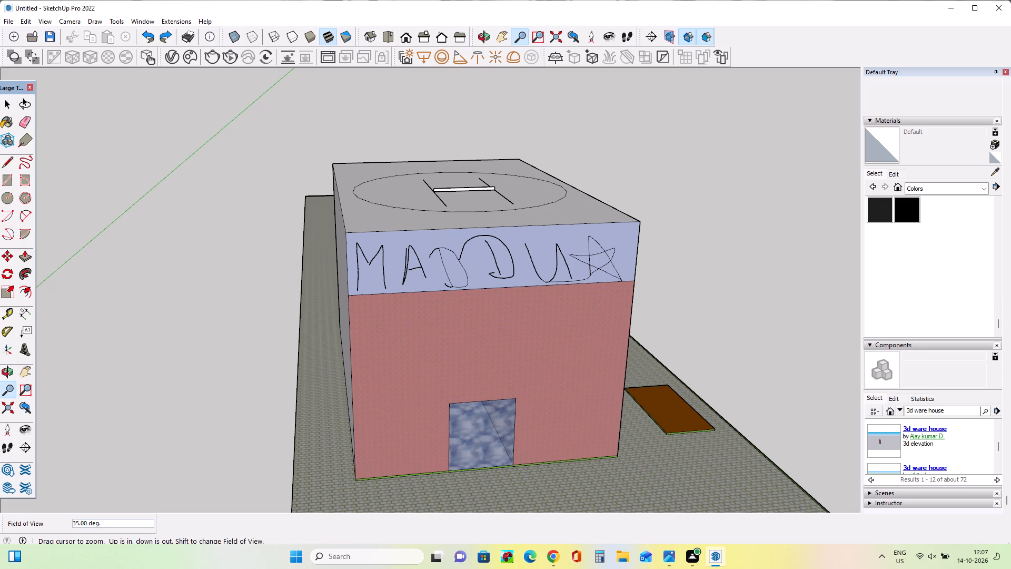
Examine the building's front and rooftop together with the paved site, its central driveway and the surrounding slabs.
scroll(532, 471, "down", 1)
scroll(523, 383, "down", 2)
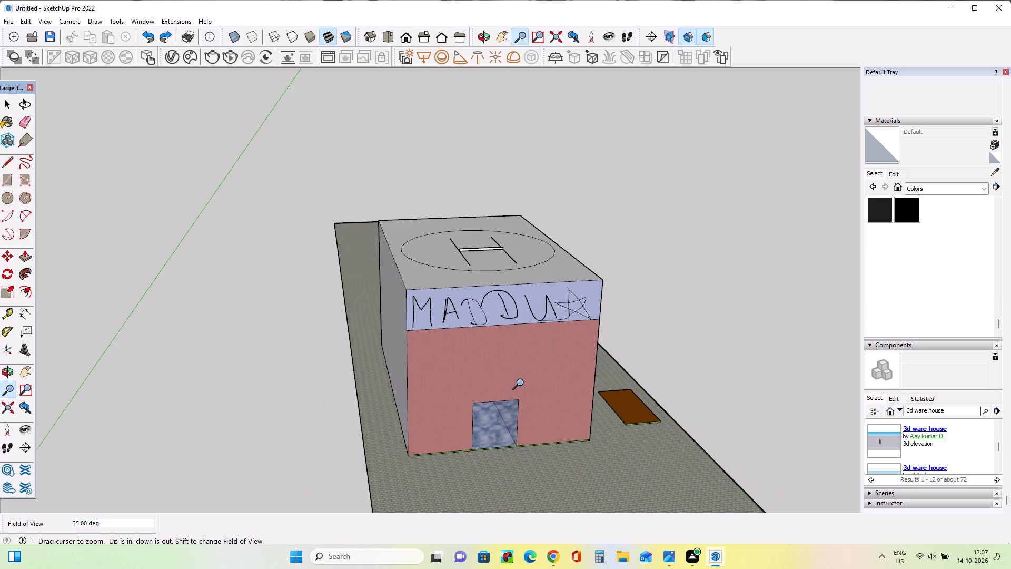
scroll(522, 382, "down", 6)
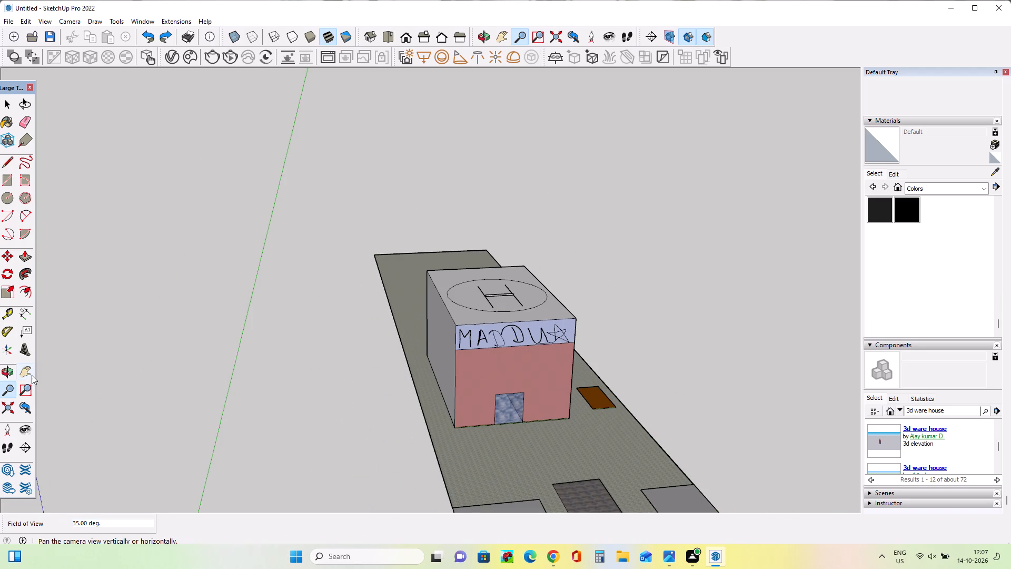
left_click_drag(32, 375, 55, 374)
left_click_drag(619, 436, 557, 424)
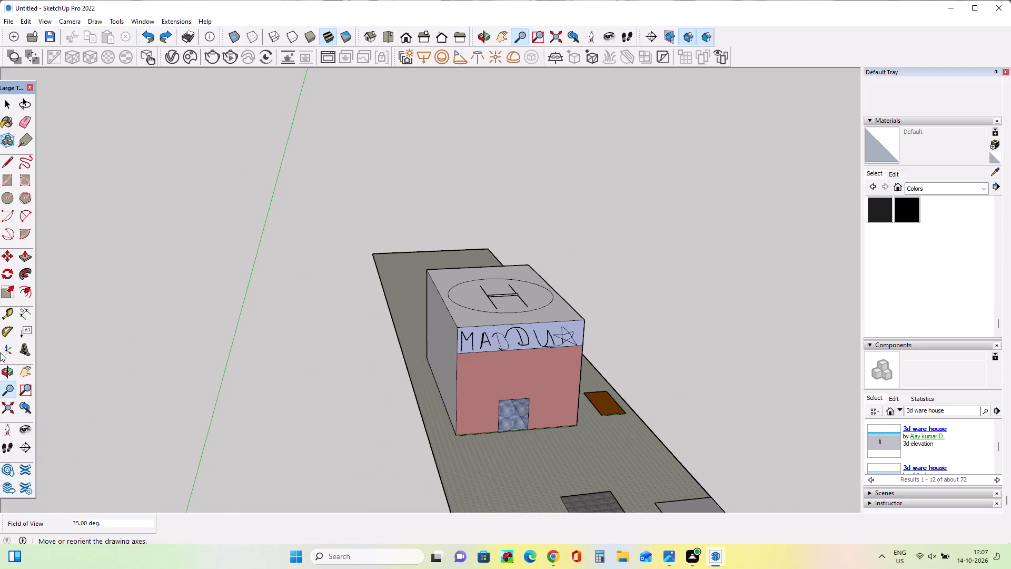
left_click(17, 367)
left_click_drag(645, 459, 627, 416)
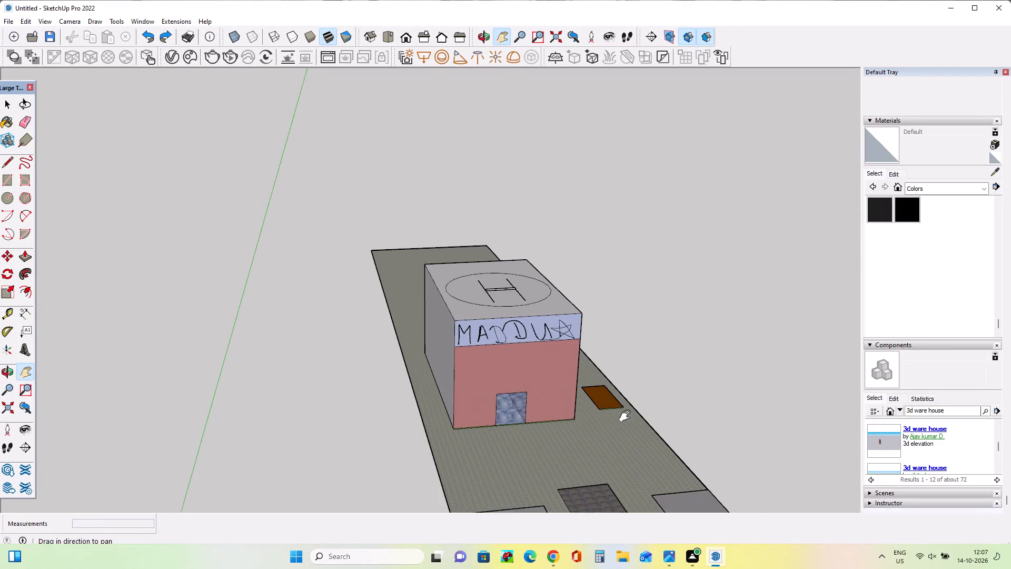
left_click_drag(627, 416, 468, 273)
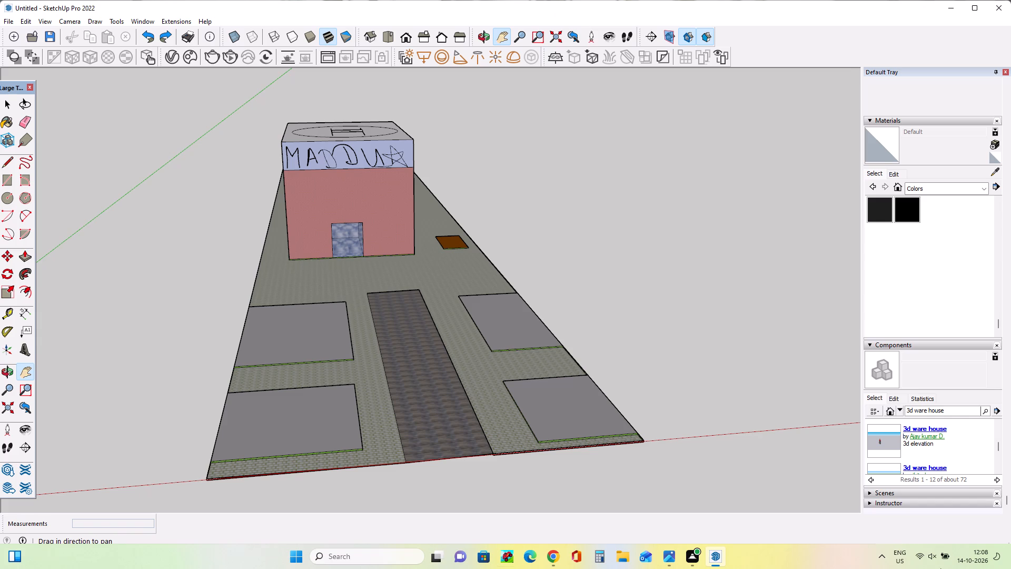
left_click_drag(814, 568, 276, 548)
right_click_drag(932, 568, 894, 568)
left_click_drag(0, 558, 0, 470)
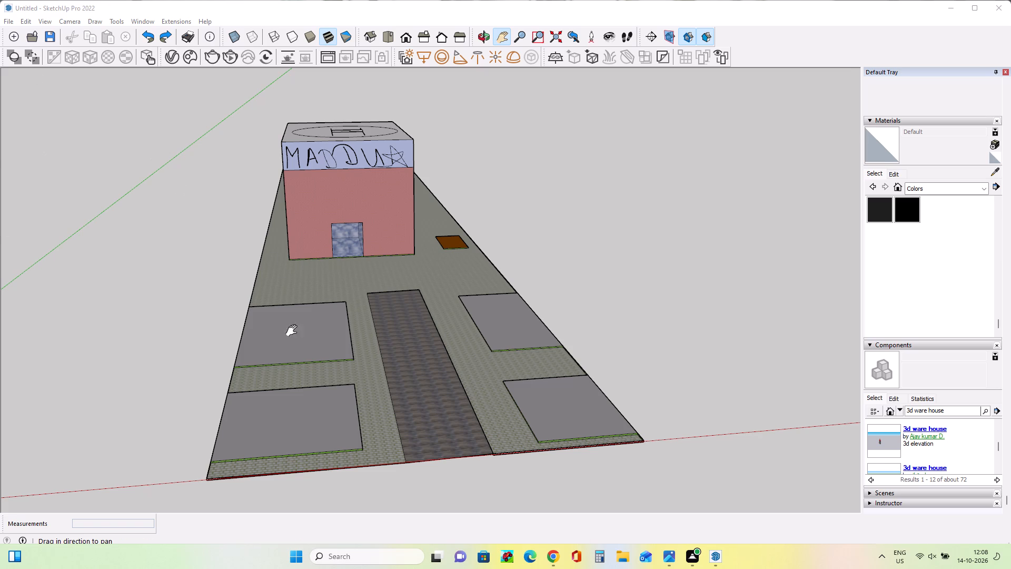
left_click_drag(418, 414, 421, 453)
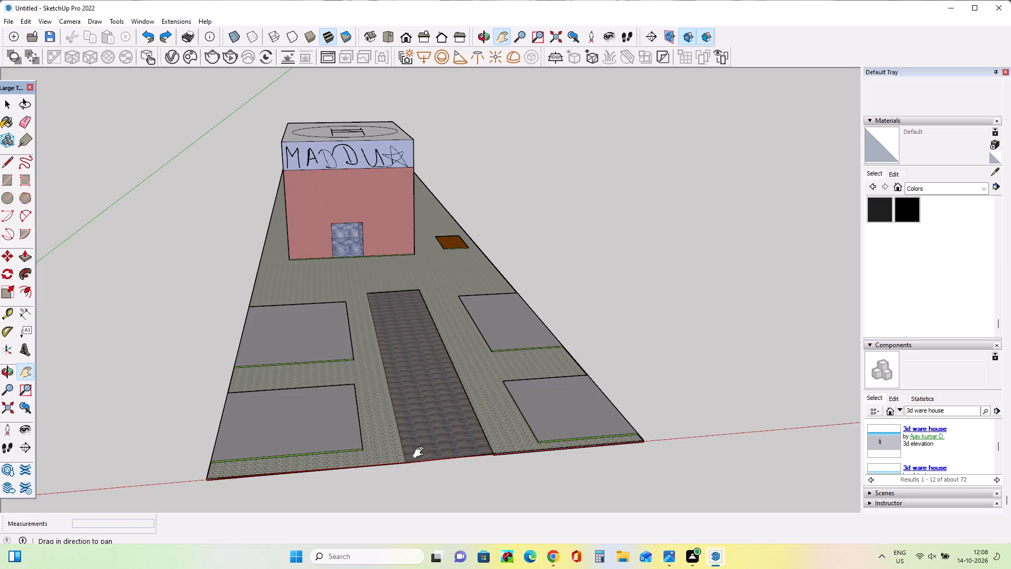
left_click_drag(421, 453, 417, 445)
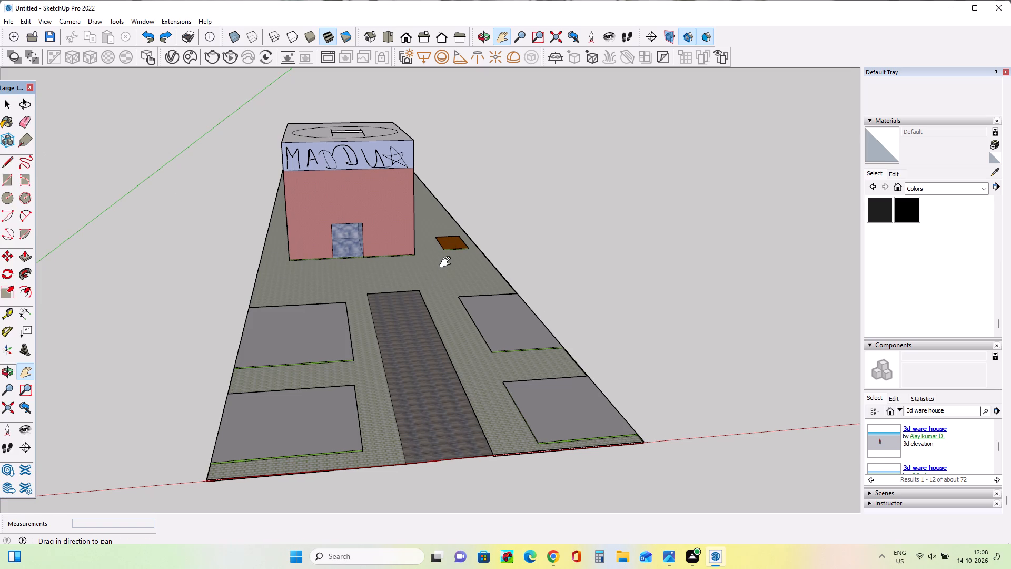
left_click_drag(448, 262, 458, 444)
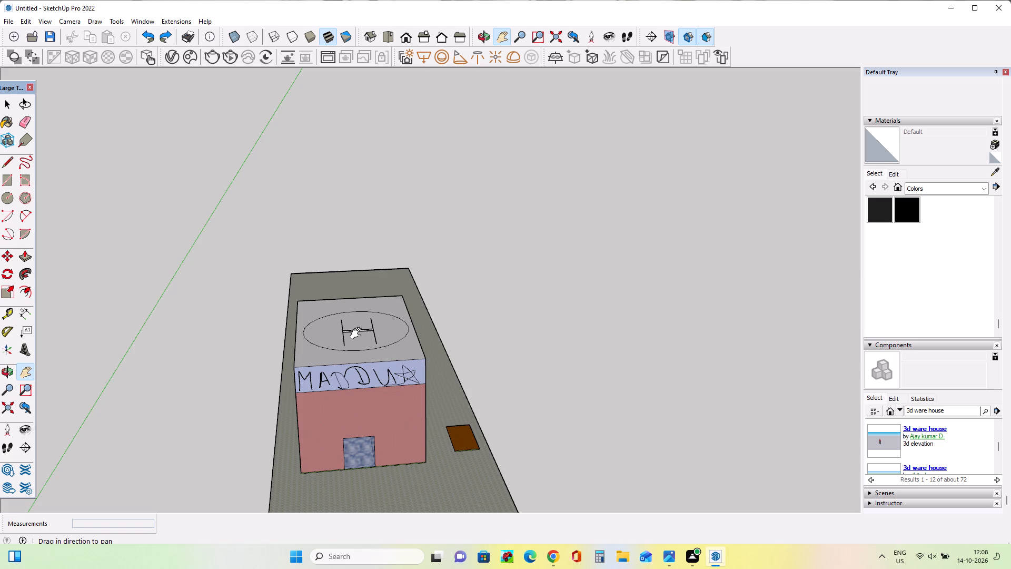
left_click(359, 331)
left_click_drag(368, 425, 248, 70)
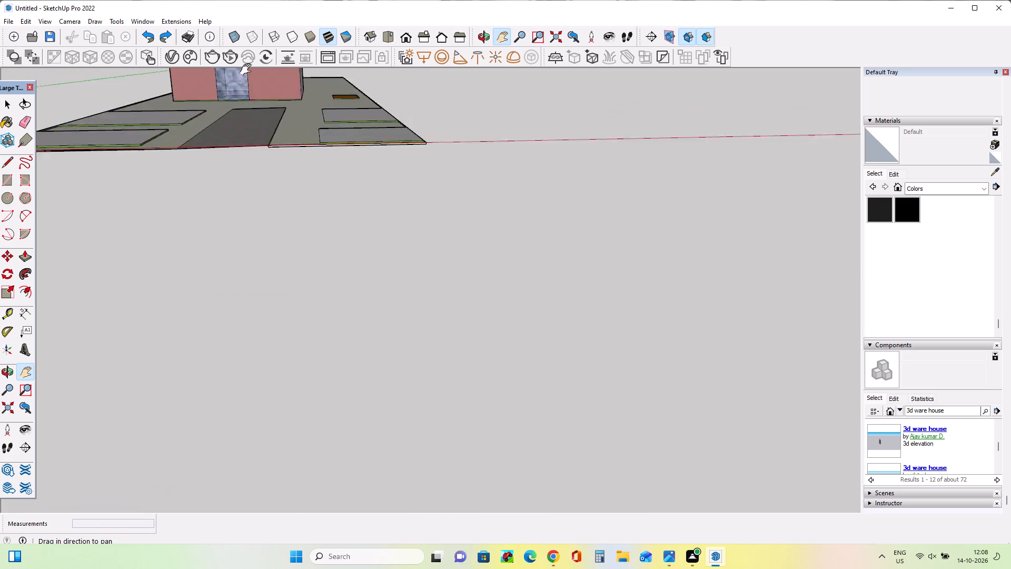
left_click_drag(248, 70, 316, 155)
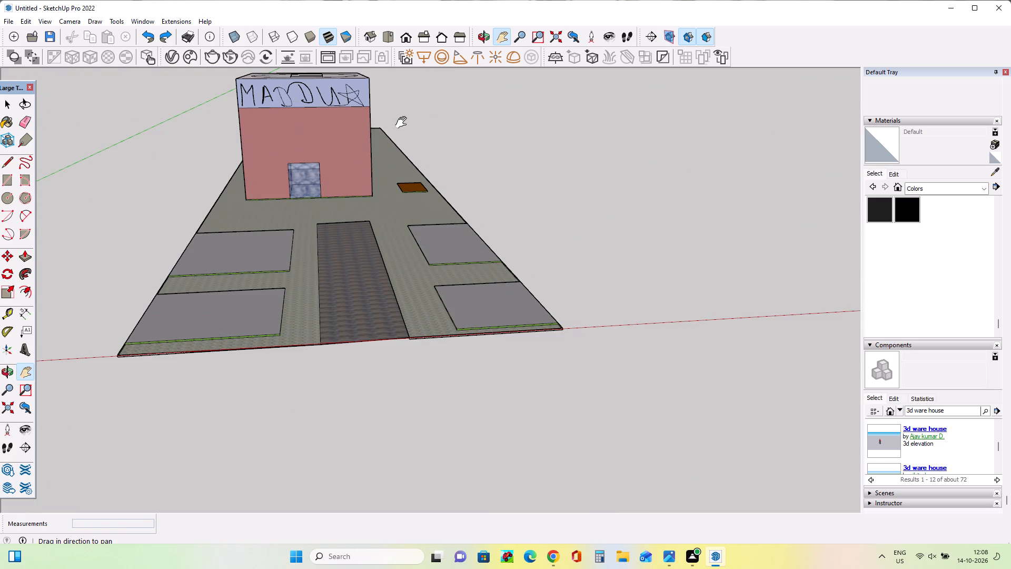
left_click_drag(404, 140, 423, 160)
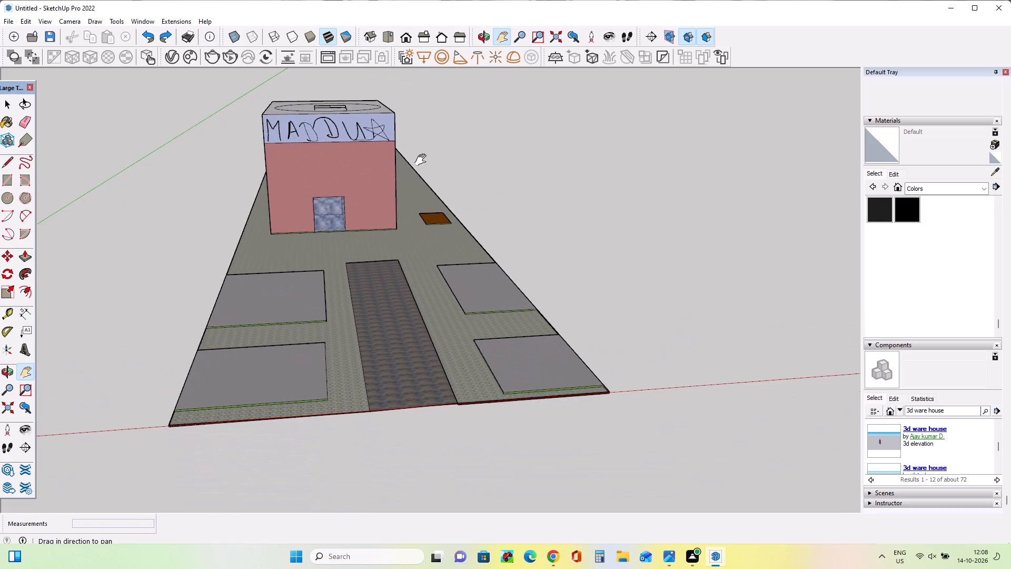
left_click_drag(423, 160, 425, 161)
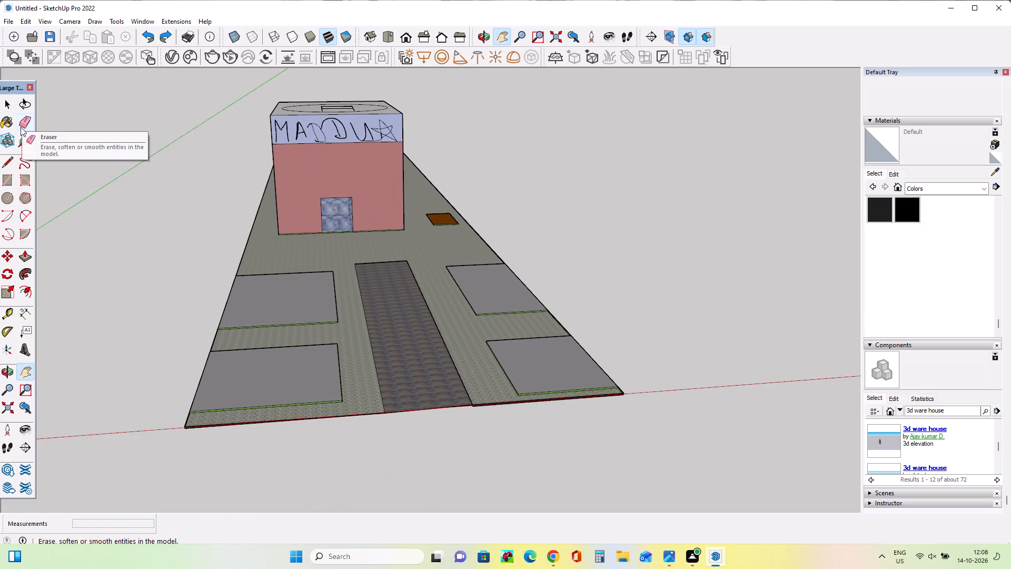
Undo the freehand star and all the freehand letters, leaving the blue band on the building front blank.
key("z")
key("ctrl+z")
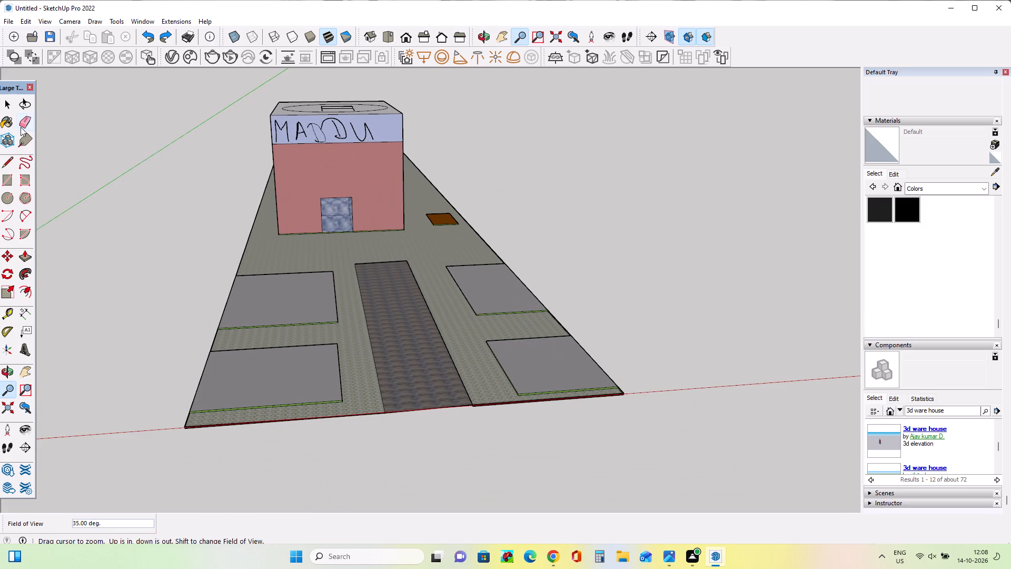
key("ctrl+z")
key("ctrl+z")
key("ctrl+z")
key("ctrl+z")
key("ctrl+z")
key("ctrl+z")
key("ctrl+z")
key("ctrl+z")
key("ctrl+z")
key("ctrl+z")
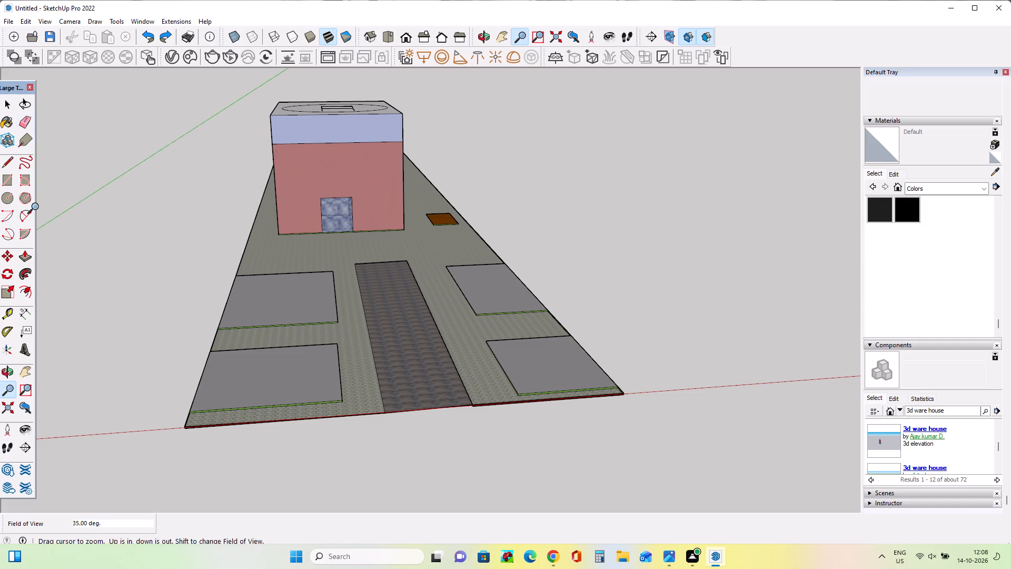
Draw a freehand letter C at the left end of the blue band on the building's front.
left_click_drag(319, 152, 310, 91)
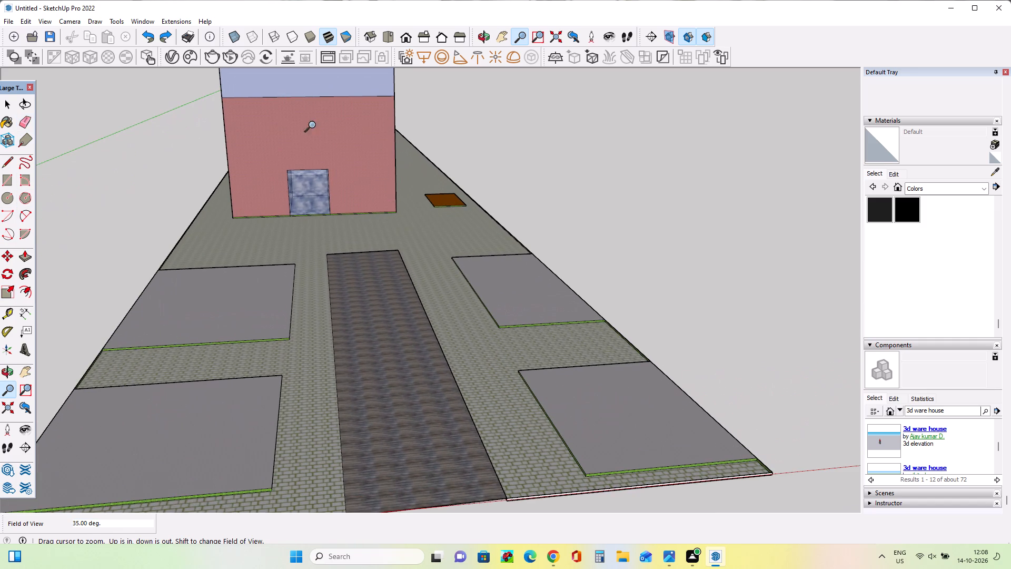
left_click(19, 367)
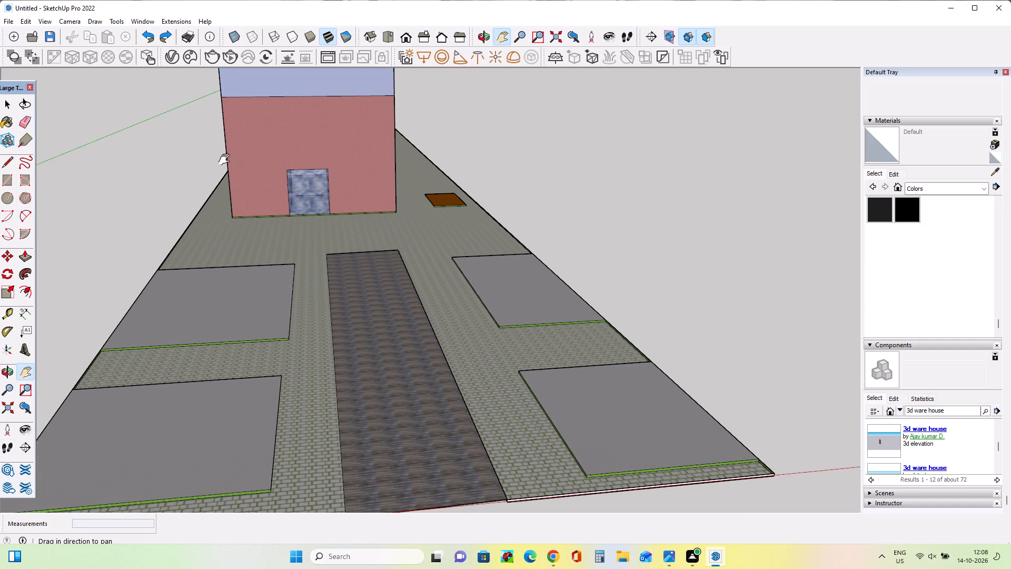
left_click_drag(276, 112, 287, 238)
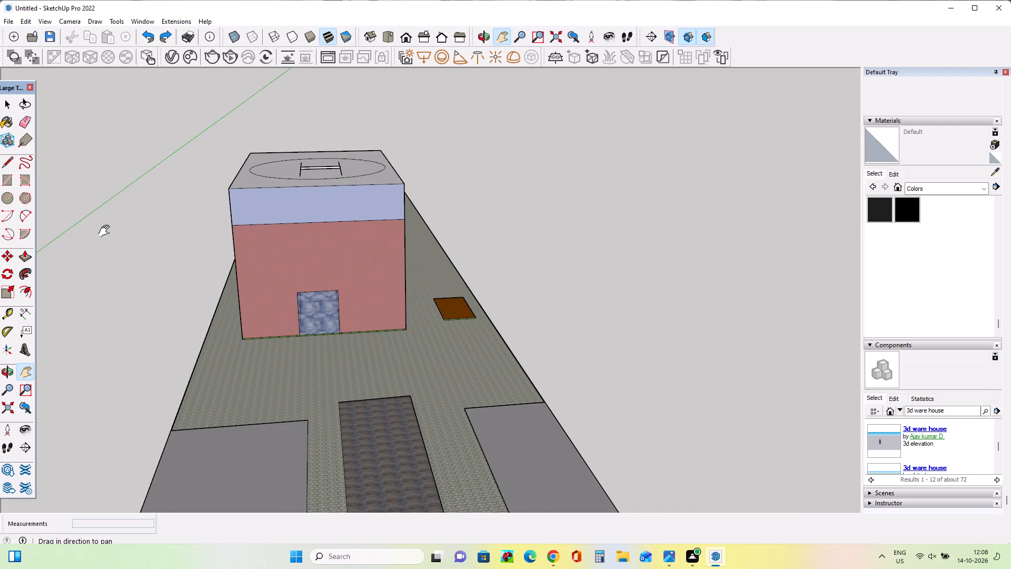
left_click(28, 165)
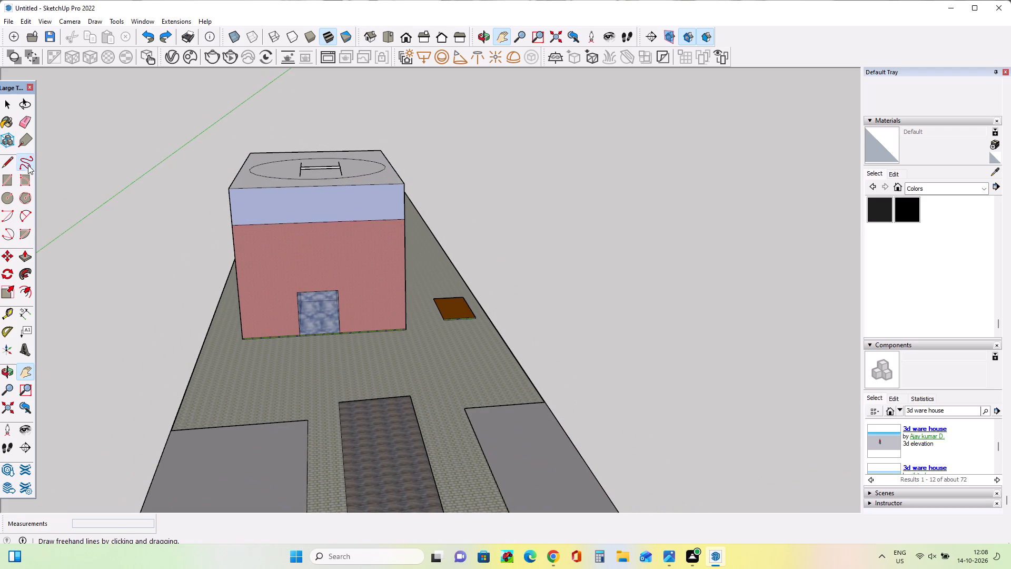
left_click_drag(246, 197, 239, 210)
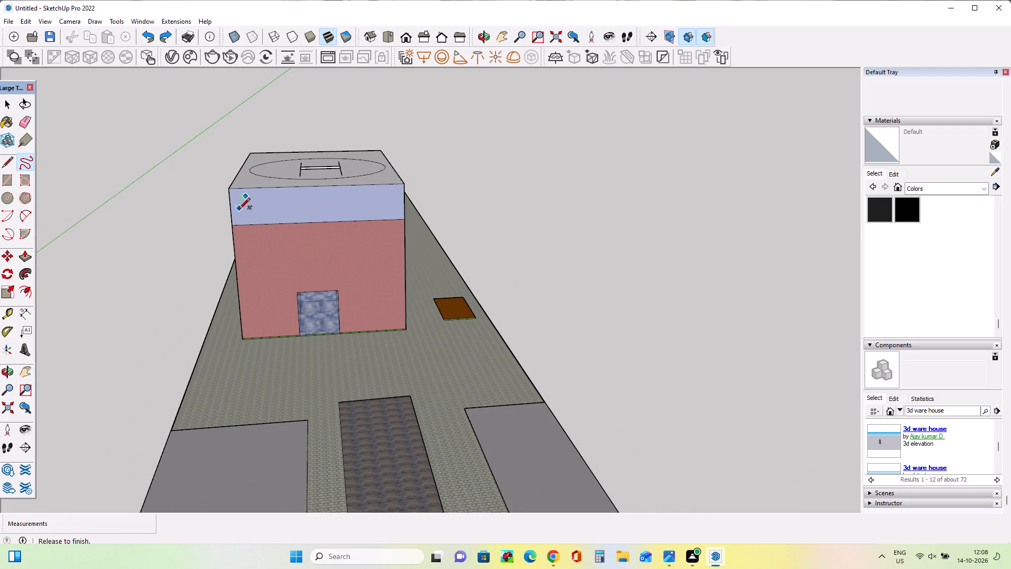
left_click_drag(239, 210, 250, 213)
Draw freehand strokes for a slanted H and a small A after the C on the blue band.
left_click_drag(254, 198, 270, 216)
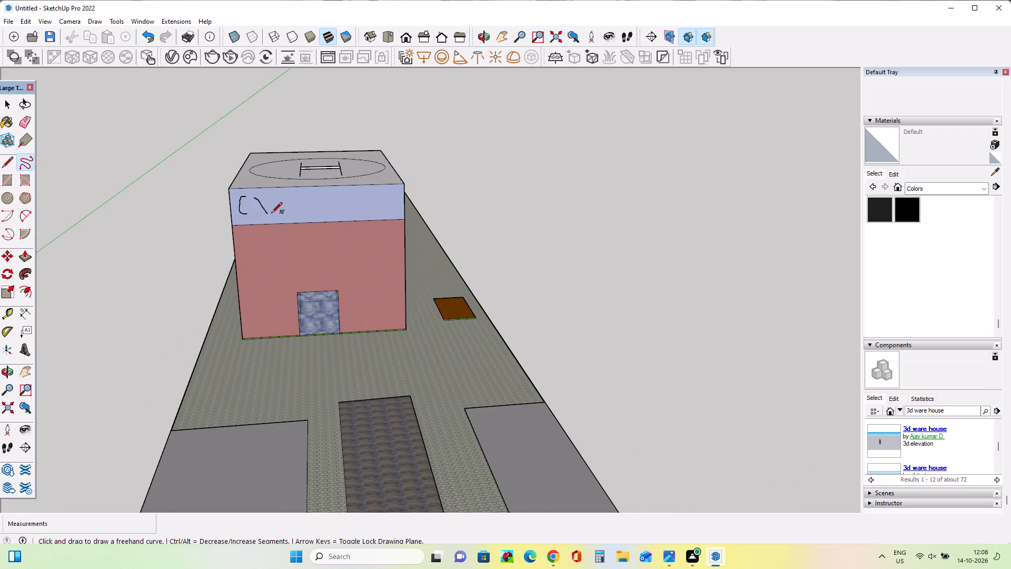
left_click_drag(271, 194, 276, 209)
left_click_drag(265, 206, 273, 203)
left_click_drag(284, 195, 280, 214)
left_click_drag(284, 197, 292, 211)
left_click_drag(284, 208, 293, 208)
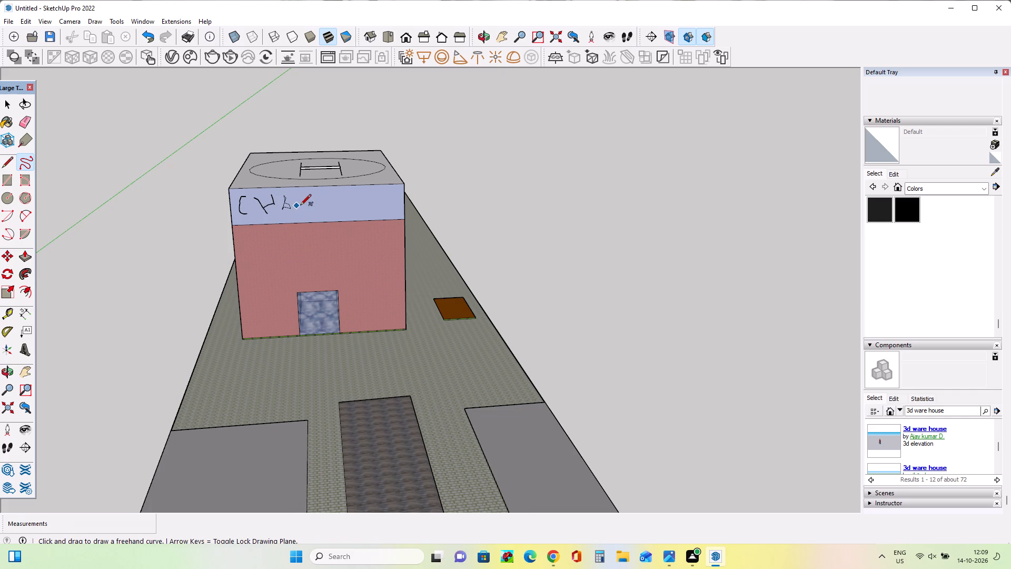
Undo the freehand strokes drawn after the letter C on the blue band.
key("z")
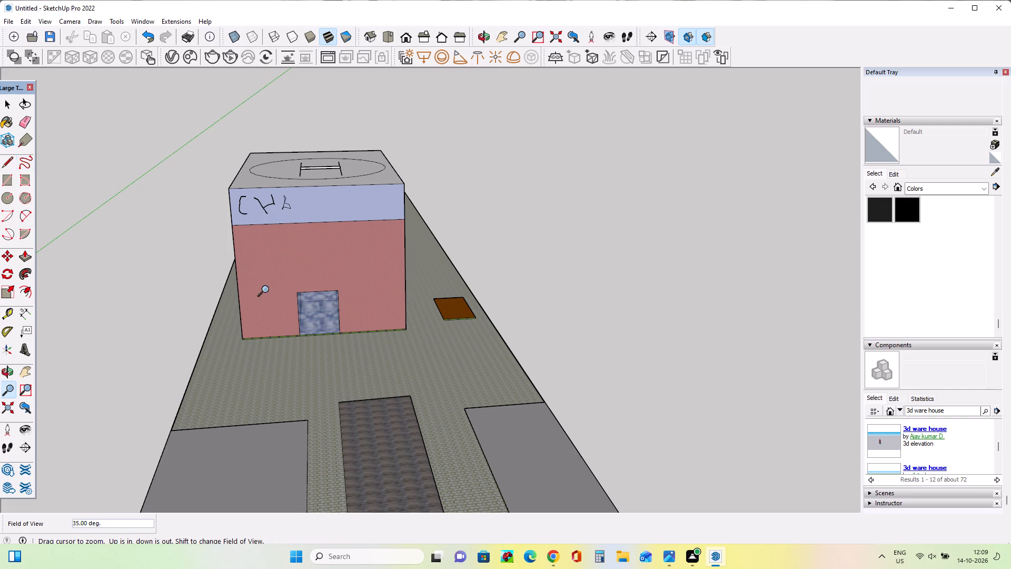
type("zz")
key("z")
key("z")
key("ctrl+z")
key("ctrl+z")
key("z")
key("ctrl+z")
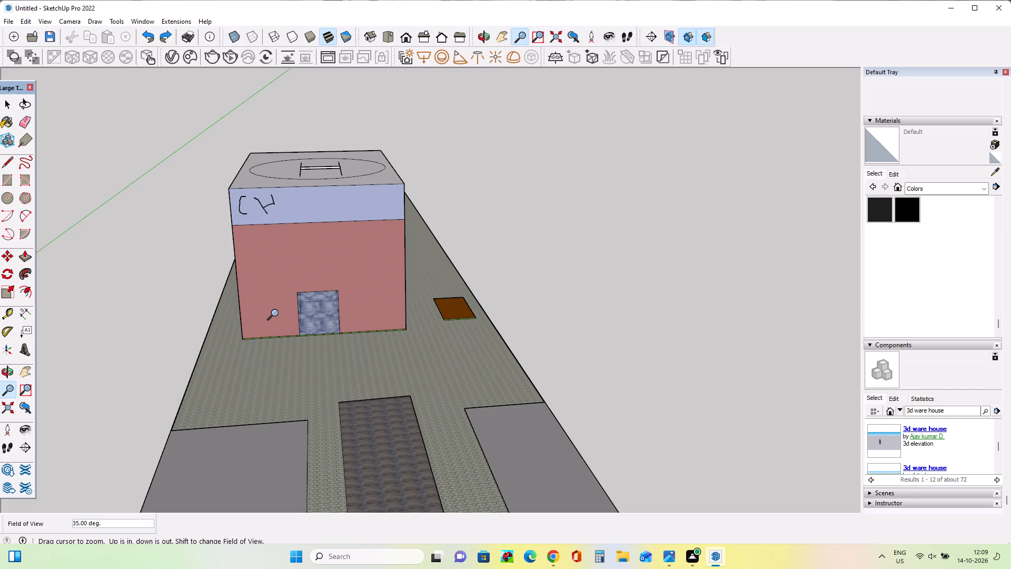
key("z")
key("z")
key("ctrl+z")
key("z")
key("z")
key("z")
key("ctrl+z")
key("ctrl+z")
Draw freehand letters H, A and R after the C, reaching the middle of the blue band.
left_click(39, 164)
left_click(34, 160)
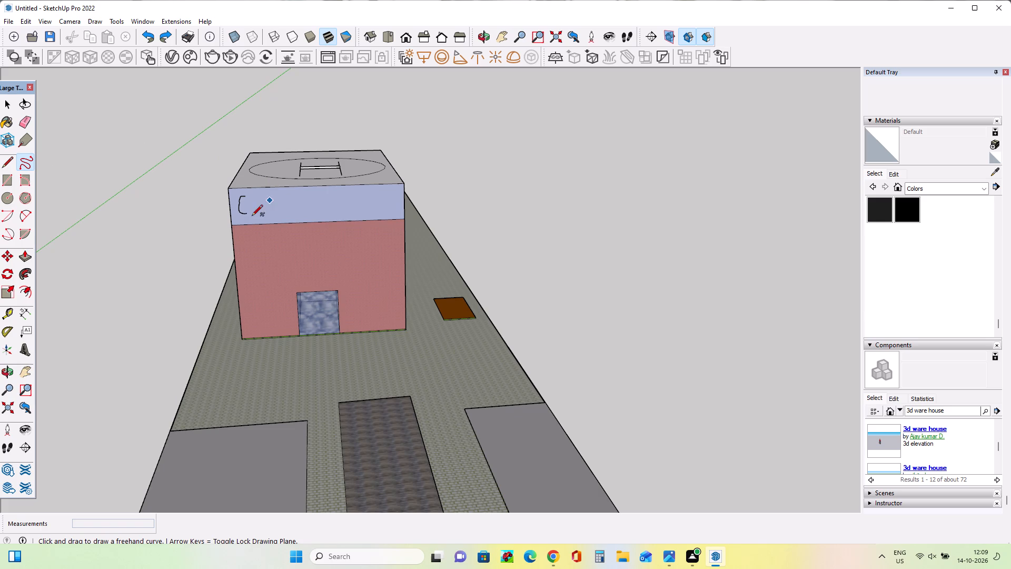
left_click_drag(253, 195, 257, 218)
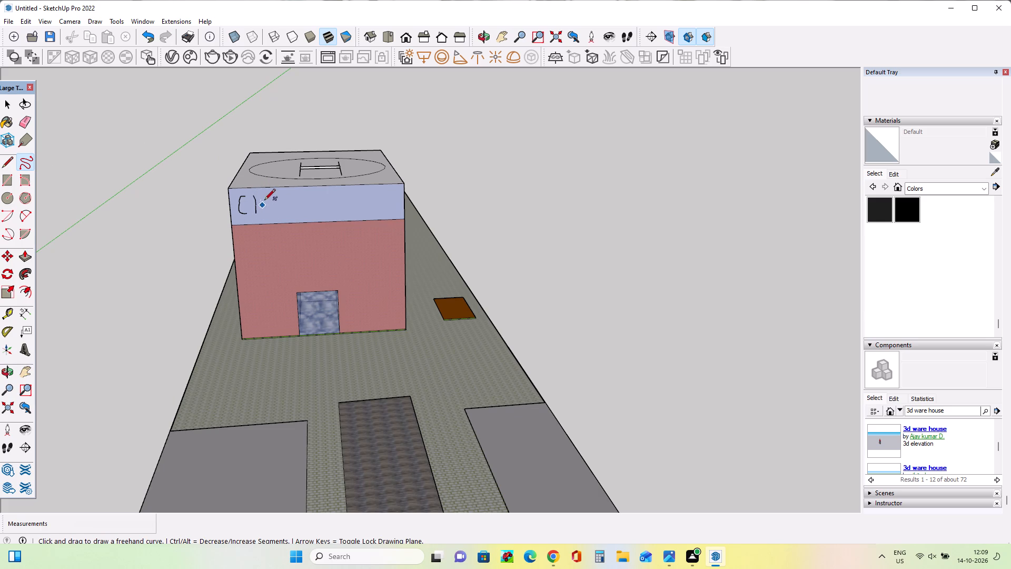
left_click_drag(269, 191, 269, 217)
left_click_drag(262, 205, 275, 206)
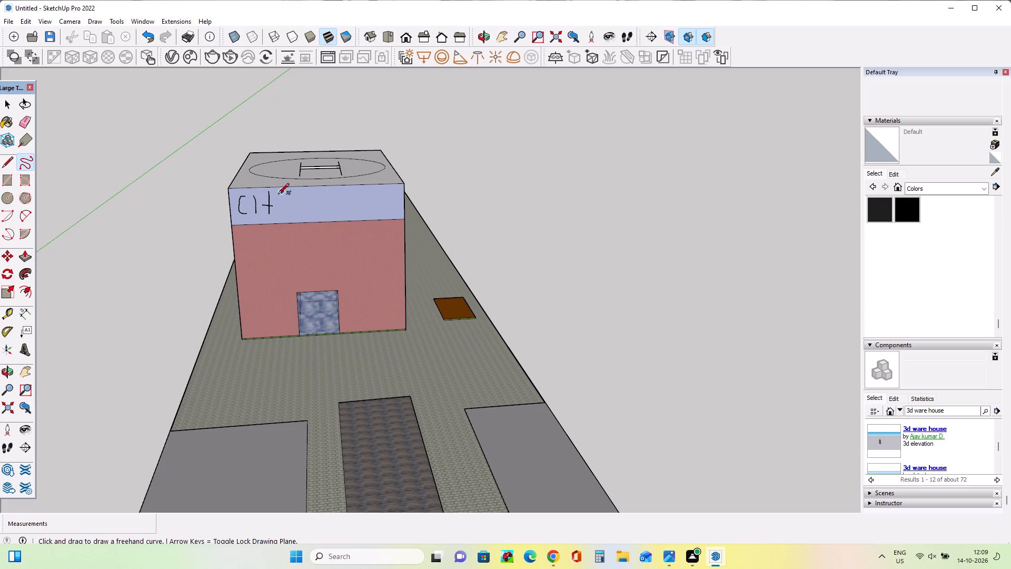
left_click_drag(278, 196, 275, 219)
left_click_drag(282, 198, 297, 216)
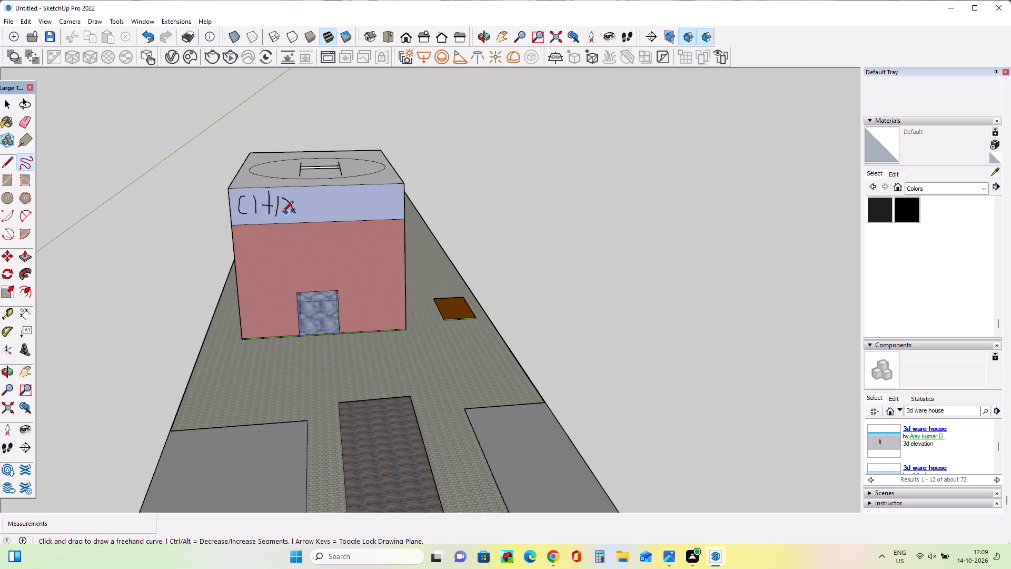
left_click_drag(289, 209, 278, 210)
left_click_drag(308, 195, 309, 222)
left_click_drag(301, 201, 314, 200)
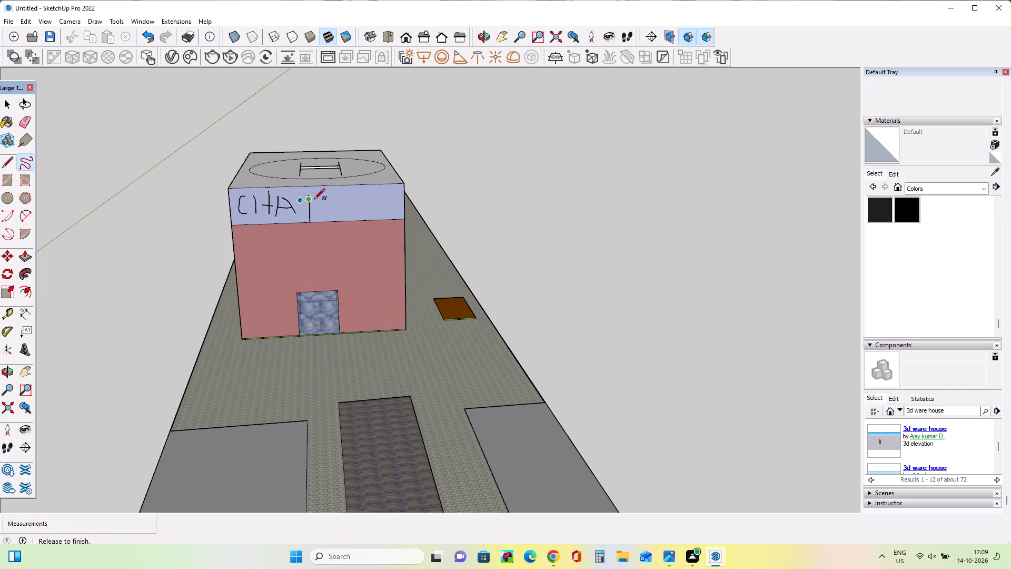
left_click_drag(314, 200, 323, 223)
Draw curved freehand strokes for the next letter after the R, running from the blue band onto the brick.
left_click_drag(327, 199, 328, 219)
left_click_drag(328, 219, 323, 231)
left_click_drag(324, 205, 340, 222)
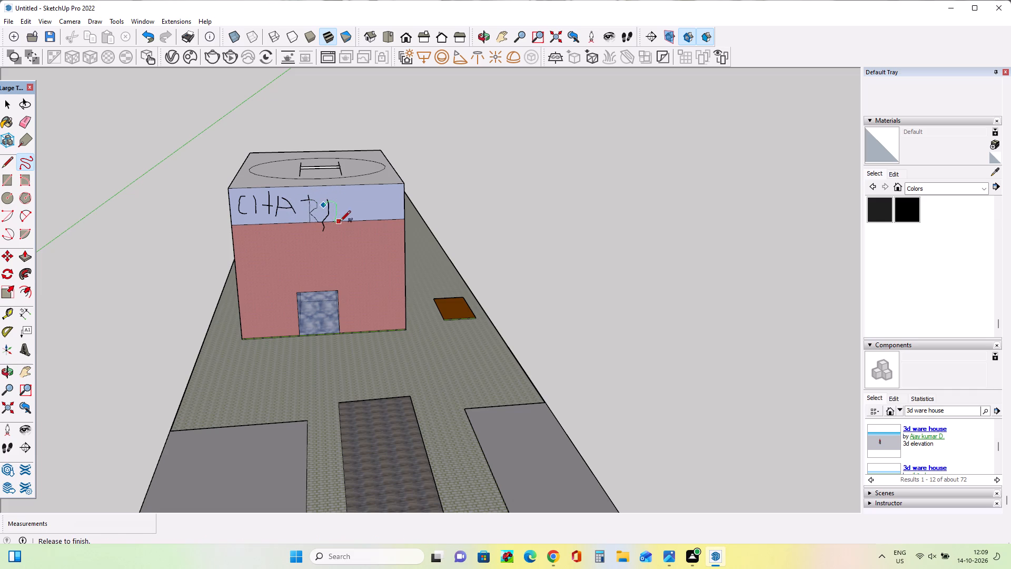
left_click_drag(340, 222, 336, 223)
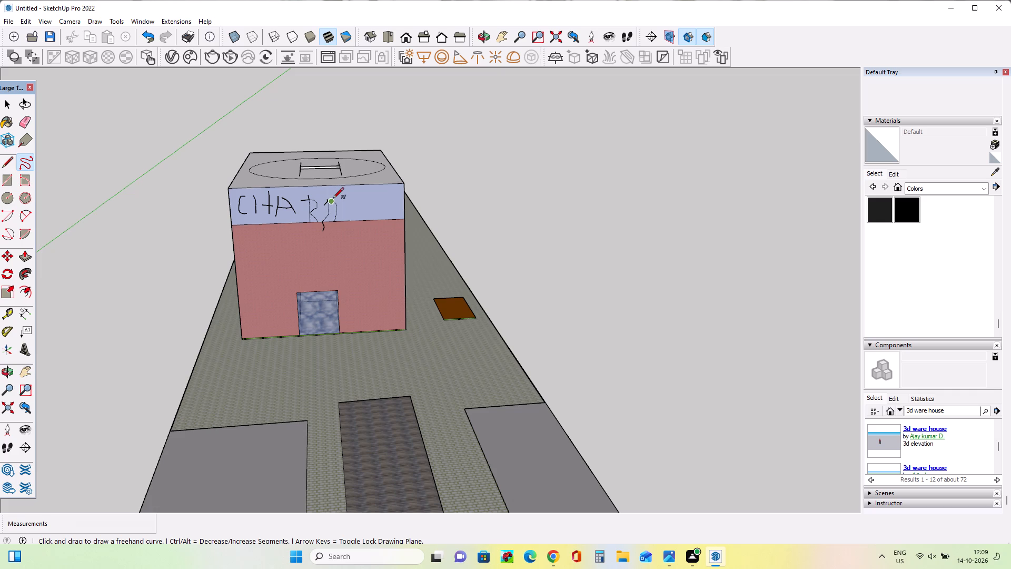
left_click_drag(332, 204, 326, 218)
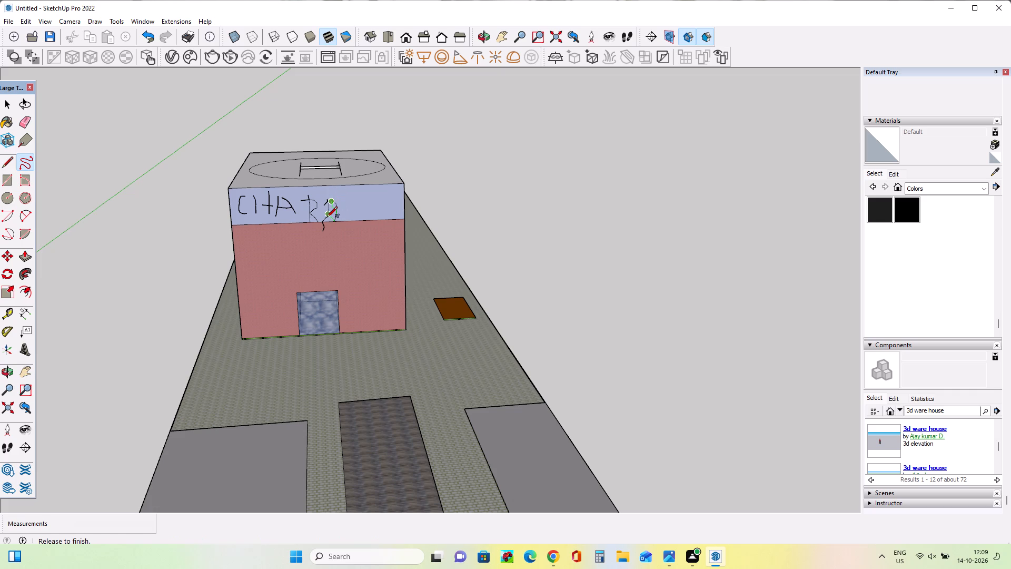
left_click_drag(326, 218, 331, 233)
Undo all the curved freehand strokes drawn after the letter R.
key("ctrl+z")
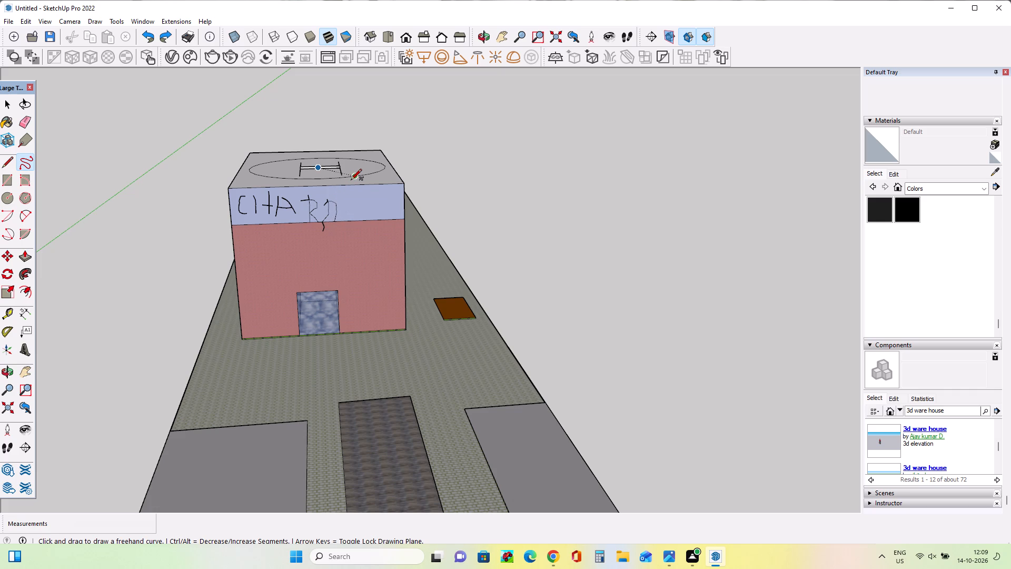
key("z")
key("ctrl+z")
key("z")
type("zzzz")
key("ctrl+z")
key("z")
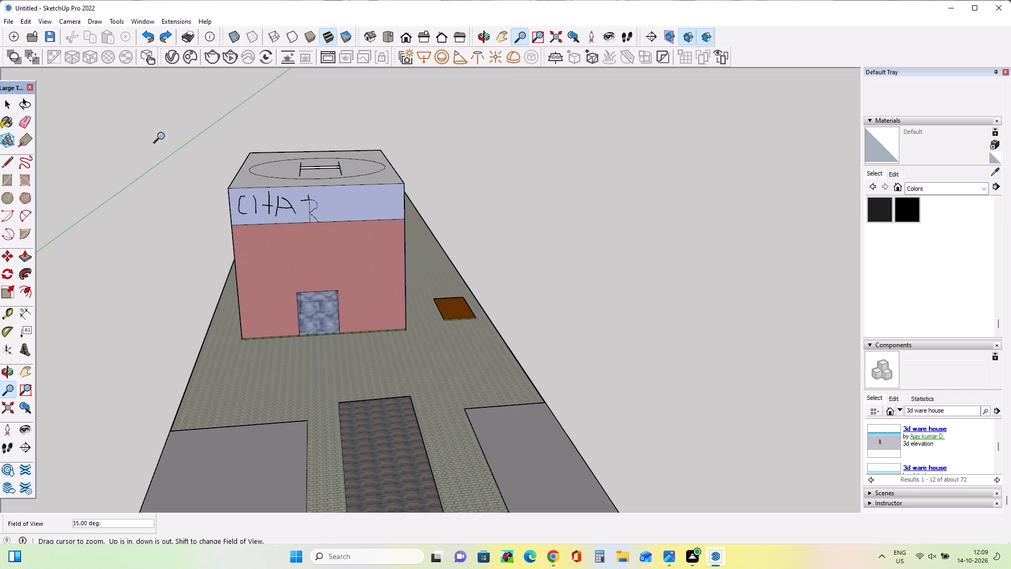
Draw two freehand letters after the R: an upright with a joining curve, and a crossed curve with a tail reaching the brick.
left_click(28, 164)
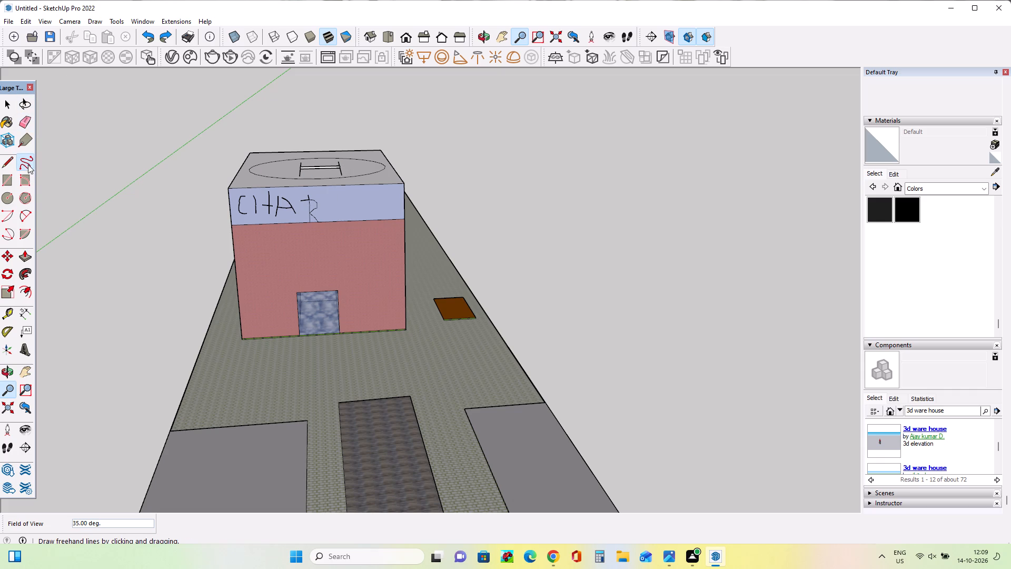
left_click_drag(330, 196, 331, 217)
left_click_drag(327, 210, 335, 201)
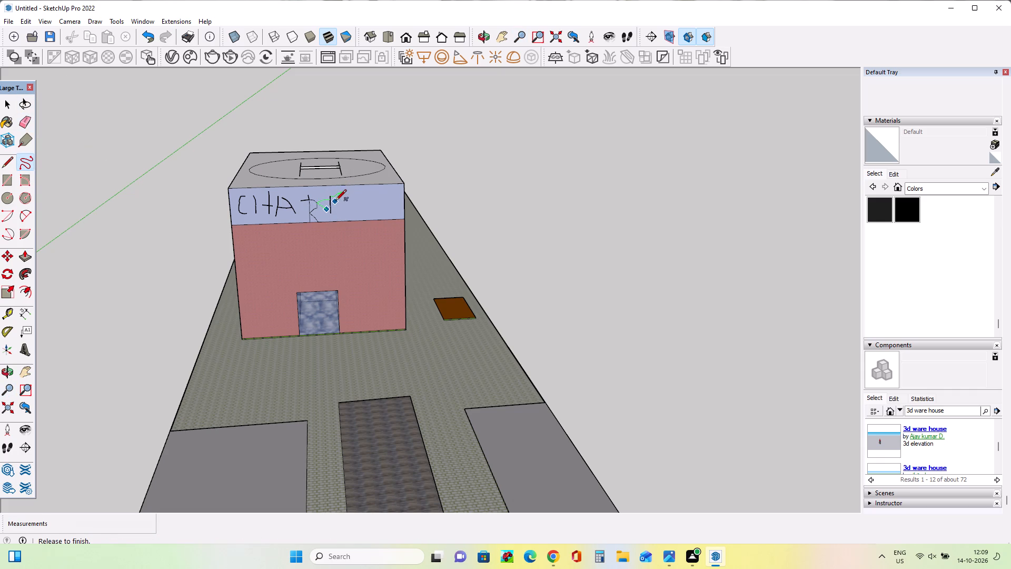
left_click_drag(335, 201, 344, 214)
left_click_drag(352, 197, 346, 226)
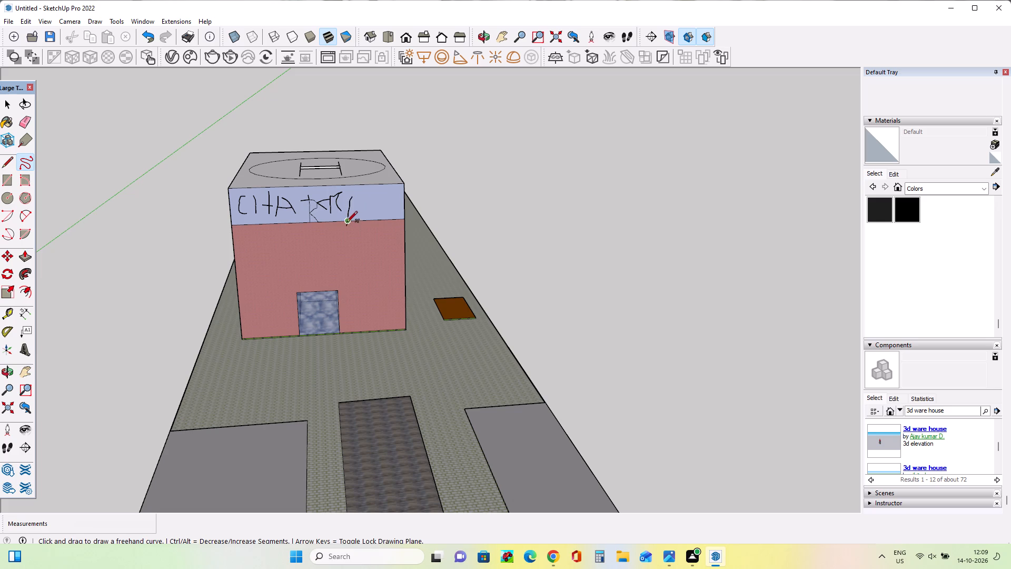
left_click_drag(353, 195, 369, 188)
left_click_drag(338, 227, 354, 217)
left_click_drag(341, 202, 360, 194)
left_click_drag(352, 219, 345, 225)
left_click_drag(345, 225, 355, 222)
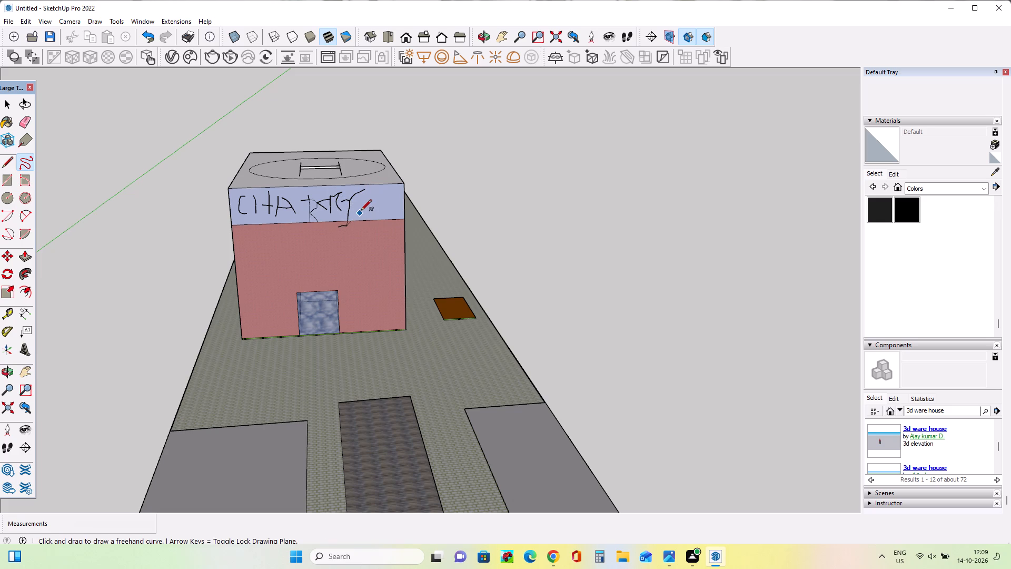
Draw a slanted freehand H and a last curved stroke with a short crossbar at the right end of the blue band.
left_click_drag(372, 187, 359, 225)
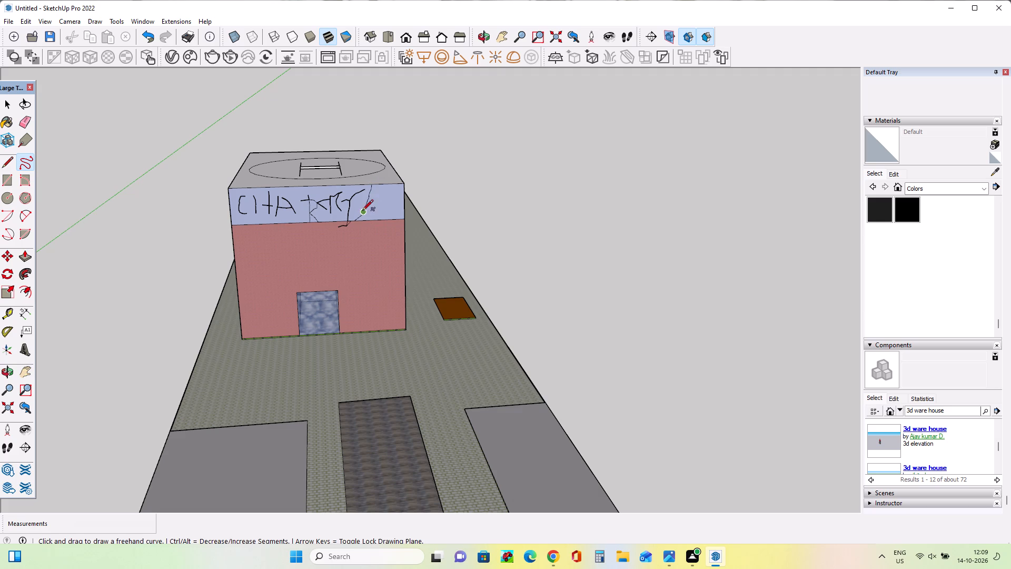
left_click_drag(360, 208, 373, 198)
left_click_drag(381, 188, 376, 225)
left_click_drag(391, 195, 383, 221)
left_click_drag(374, 211, 384, 208)
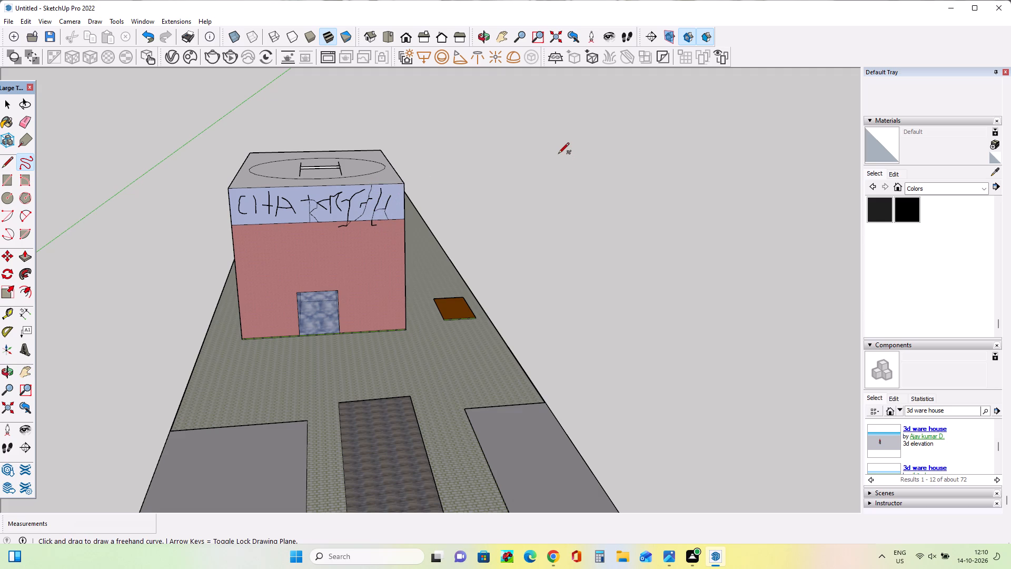
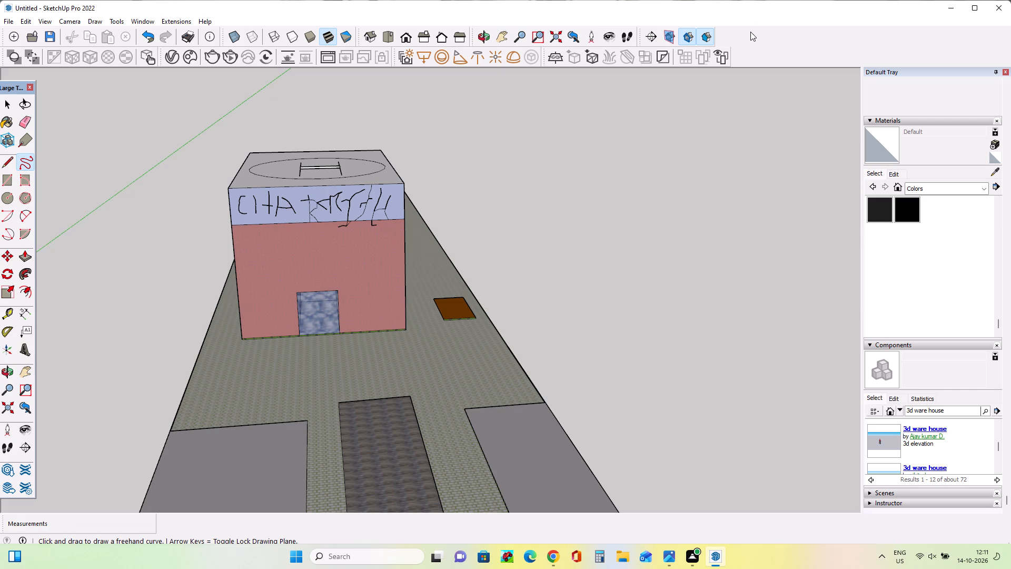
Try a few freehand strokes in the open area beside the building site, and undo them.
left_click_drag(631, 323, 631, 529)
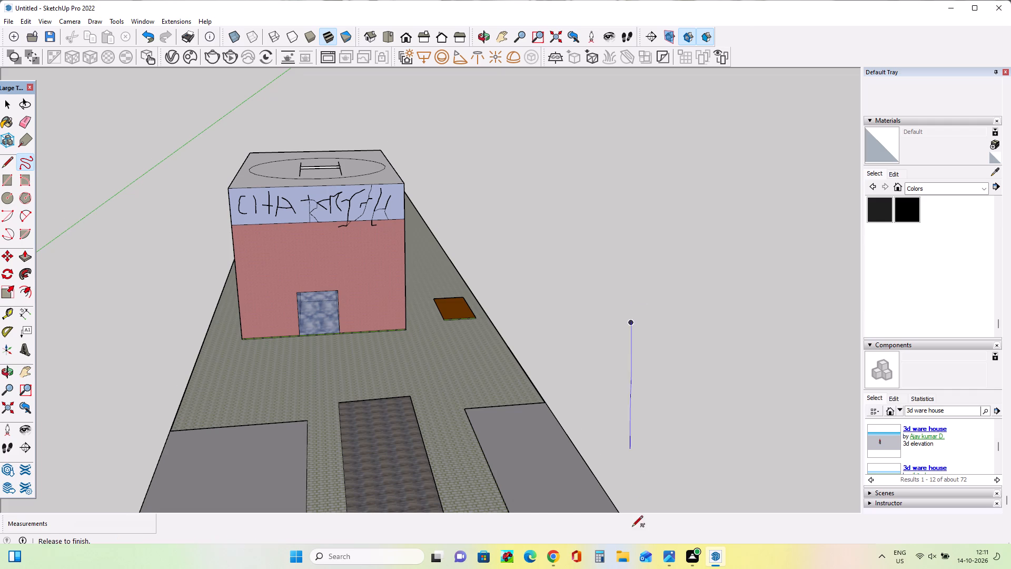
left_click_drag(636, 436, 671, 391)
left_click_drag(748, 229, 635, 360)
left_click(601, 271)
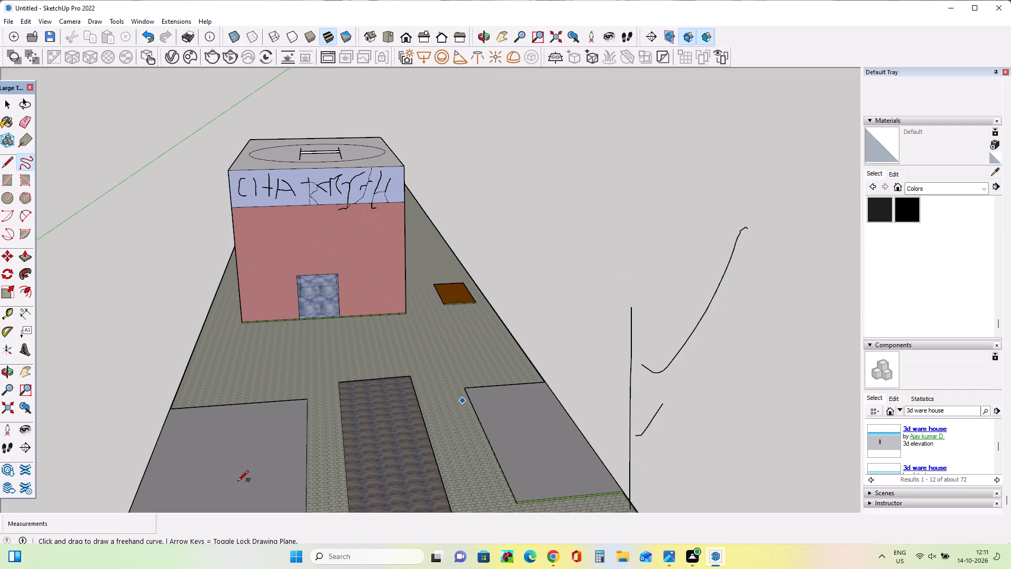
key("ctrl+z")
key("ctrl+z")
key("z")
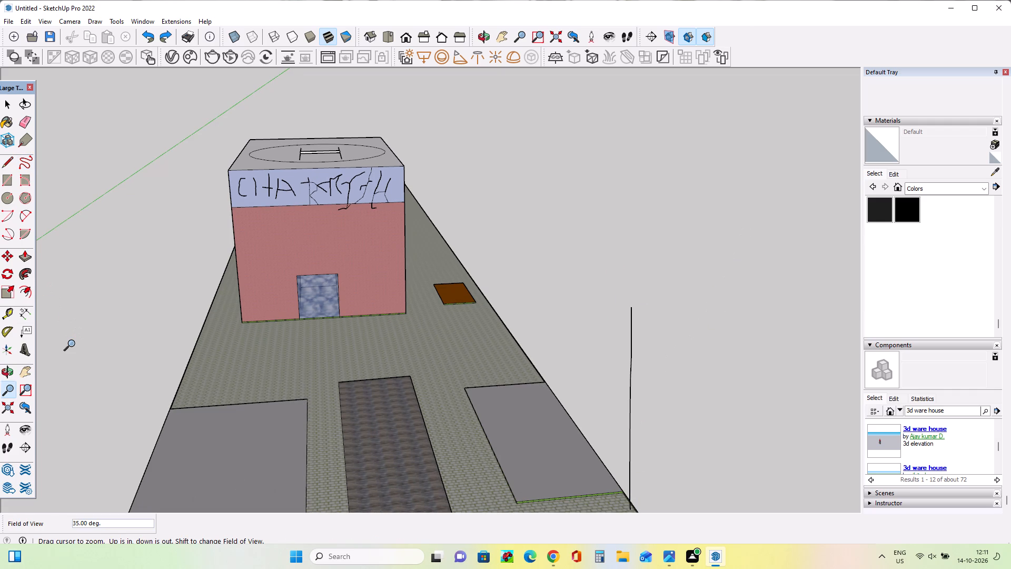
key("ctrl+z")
Draw overlapping horizontal rectangles in the open area beside the building, the last about 294' 8" by 60' 3".
left_click(3, 176)
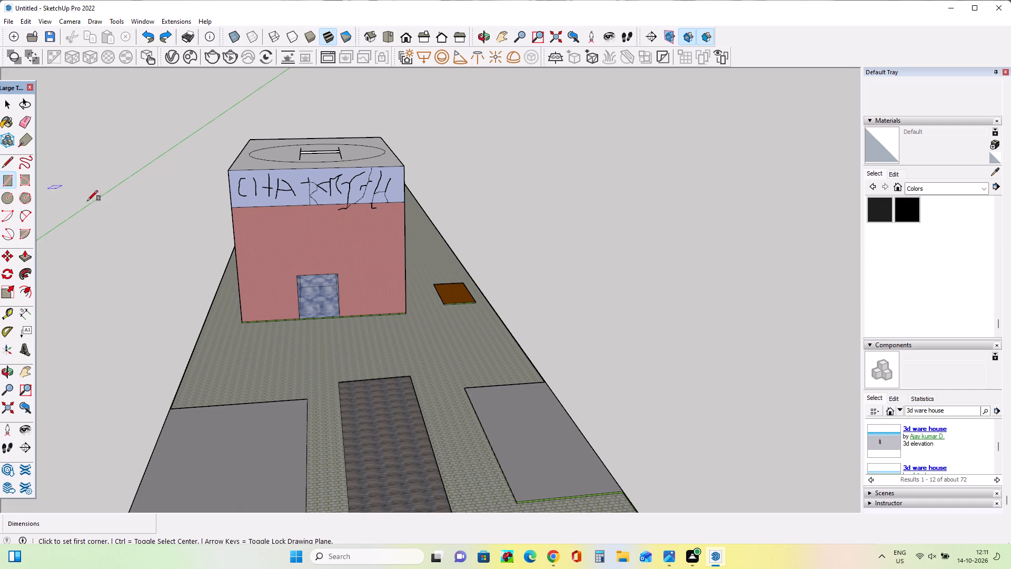
left_click_drag(580, 173, 735, 269)
left_click_drag(636, 182, 633, 244)
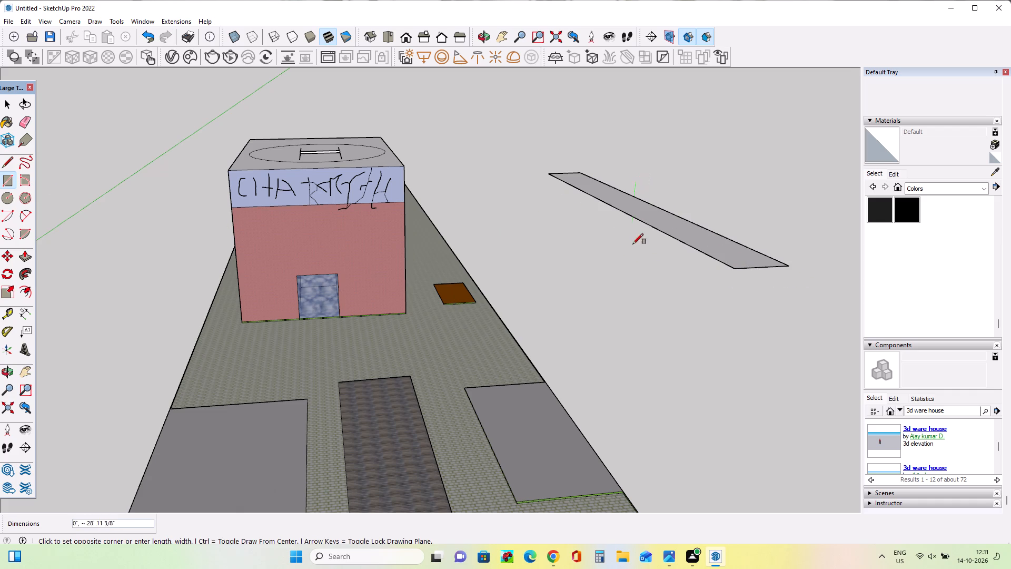
left_click_drag(633, 244, 729, 213)
left_click_drag(657, 182, 641, 257)
left_click_drag(648, 151, 647, 160)
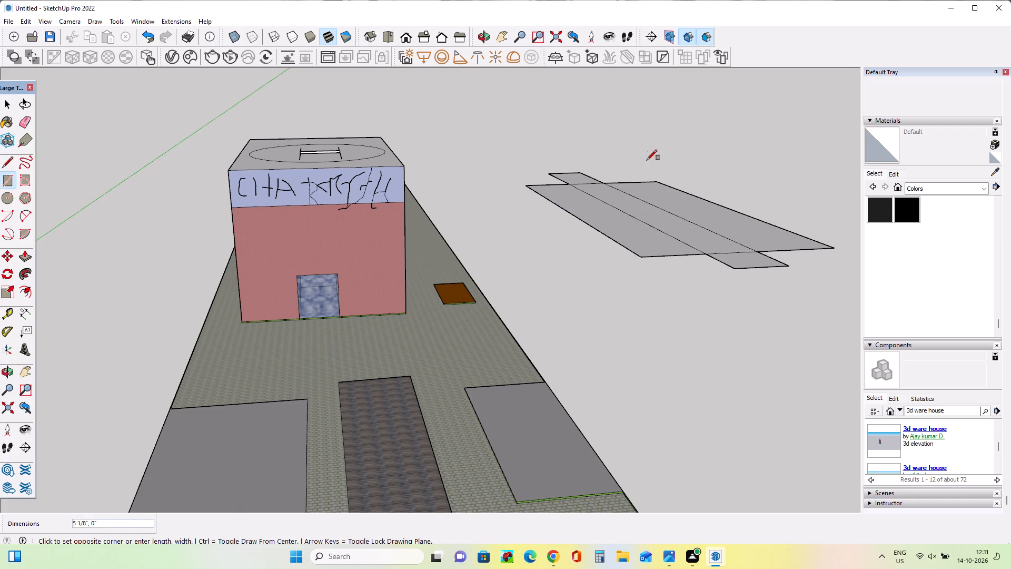
left_click_drag(647, 160, 701, 183)
left_click_drag(596, 145, 708, 223)
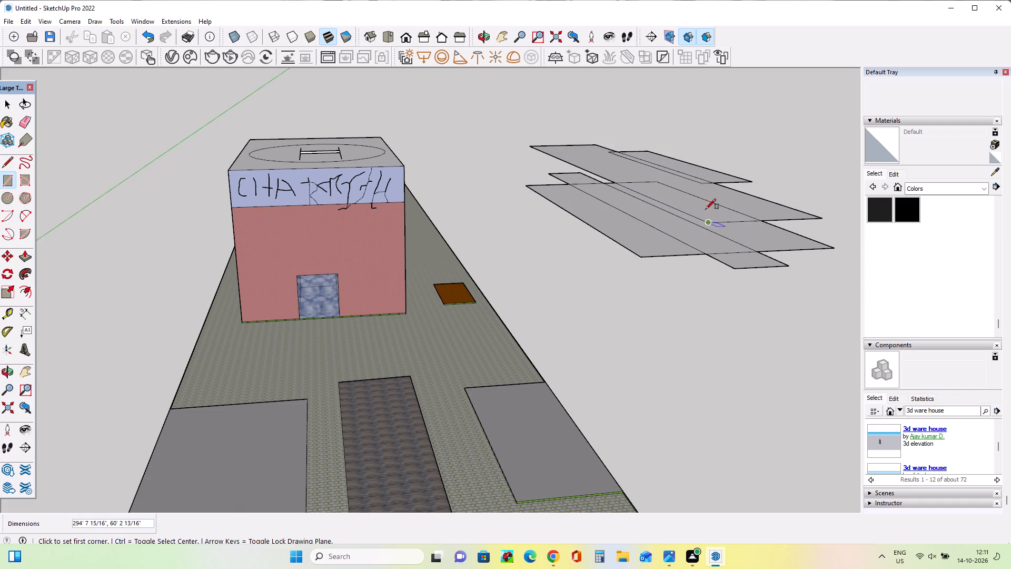
Extend the flat rectangle cluster outward with larger overlapping rectangles, ending with a small one about 46' 6" by 52' 5".
left_click_drag(627, 143, 694, 216)
left_click_drag(626, 140, 663, 228)
left_click_drag(528, 155, 653, 214)
left_click_drag(647, 153, 655, 224)
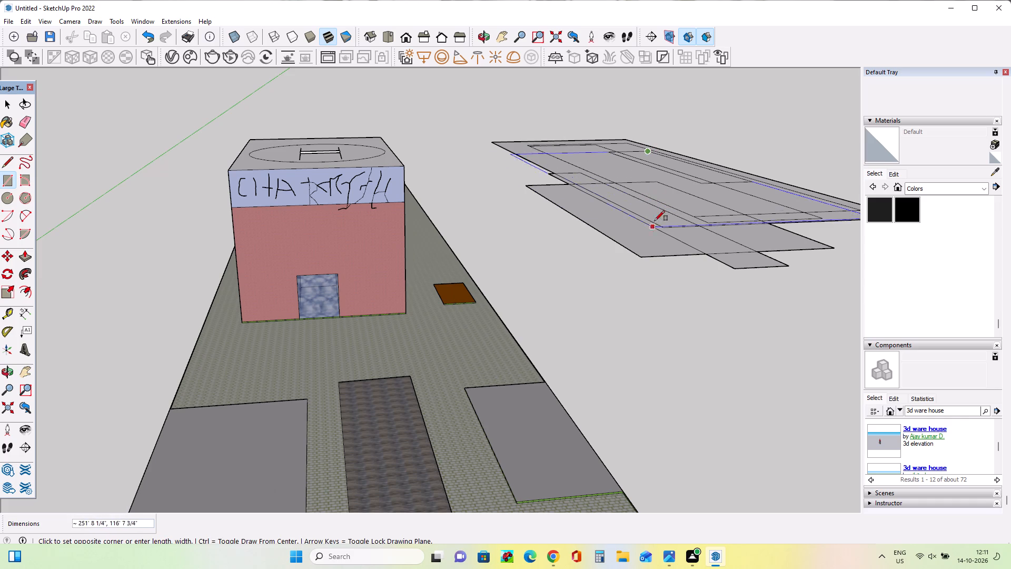
left_click_drag(655, 170, 658, 187)
left_click_drag(637, 181, 697, 210)
left_click_drag(666, 171, 705, 212)
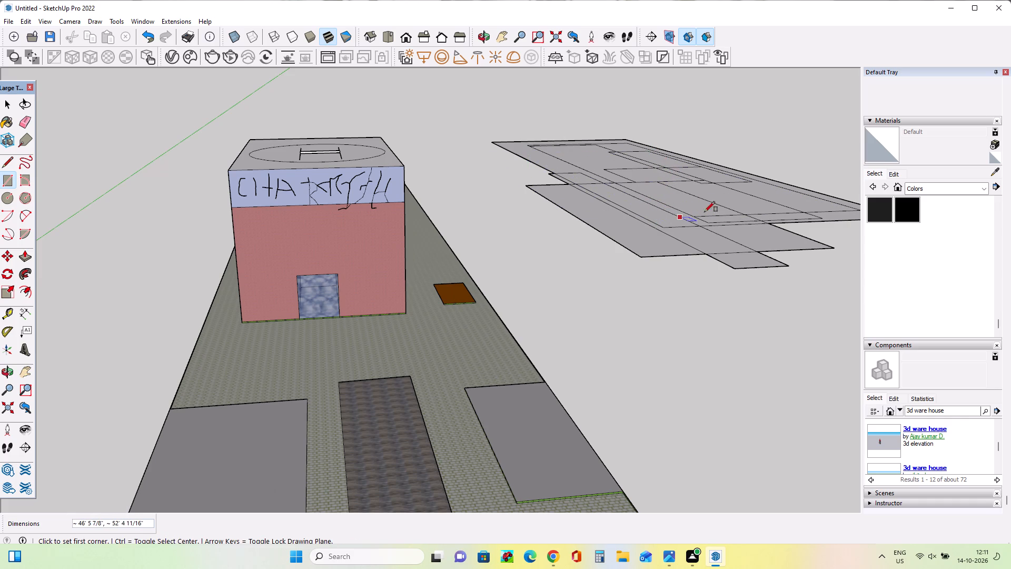
Draw more overlapping horizontal rectangles within the middle of the flat rectangle cluster.
left_click_drag(705, 212, 709, 209)
left_click_drag(685, 182, 682, 228)
left_click_drag(588, 163, 607, 219)
left_click_drag(631, 174, 646, 222)
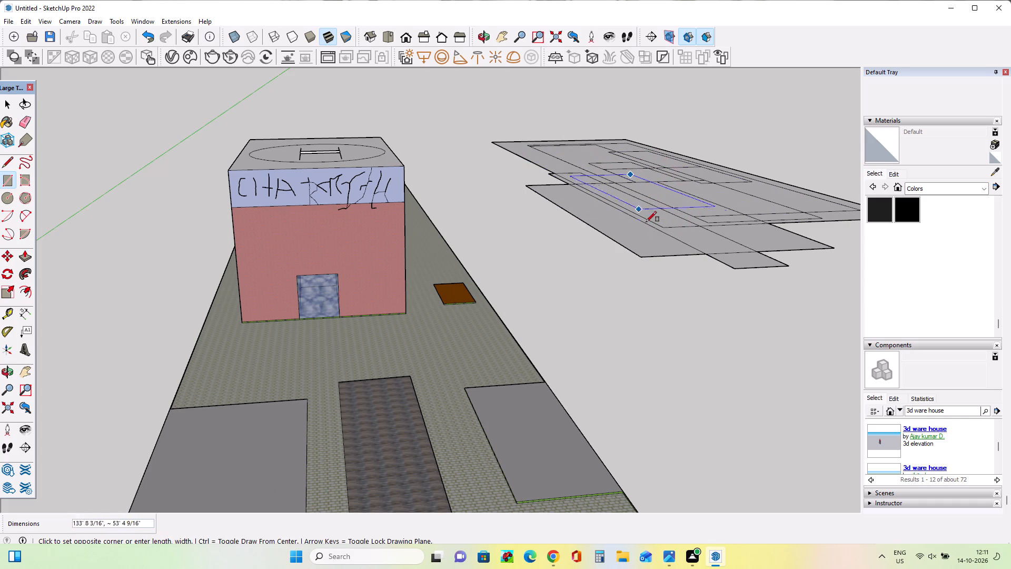
left_click_drag(646, 222, 673, 229)
left_click_drag(692, 182, 726, 234)
left_click_drag(668, 185, 675, 230)
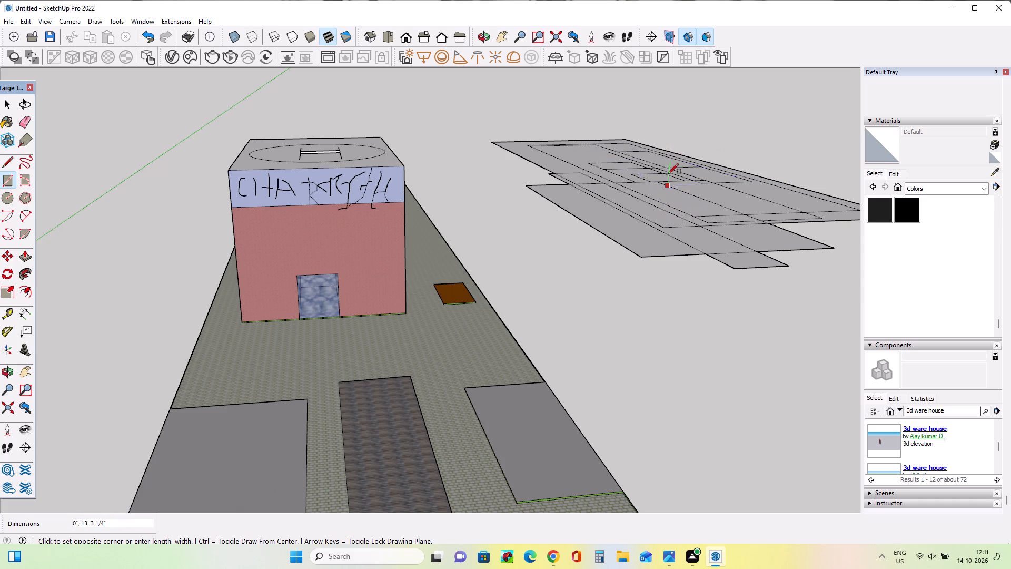
left_click(668, 184)
left_click_drag(668, 184, 689, 238)
left_click_drag(682, 181, 708, 259)
left_click_drag(702, 174, 709, 254)
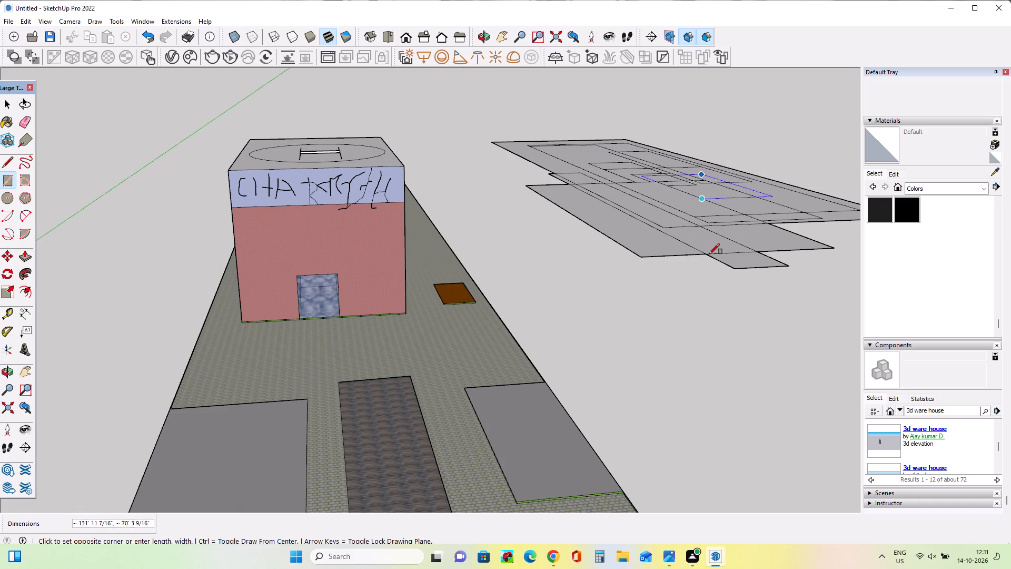
left_click_drag(709, 254, 709, 255)
Overlap more flat rectangles toward the cluster's front and far side, the last about 69' 9" by 40'.
left_click_drag(671, 187, 677, 236)
left_click_drag(671, 199, 669, 229)
left_click_drag(672, 194, 684, 233)
left_click_drag(699, 197, 722, 241)
left_click_drag(721, 170, 737, 229)
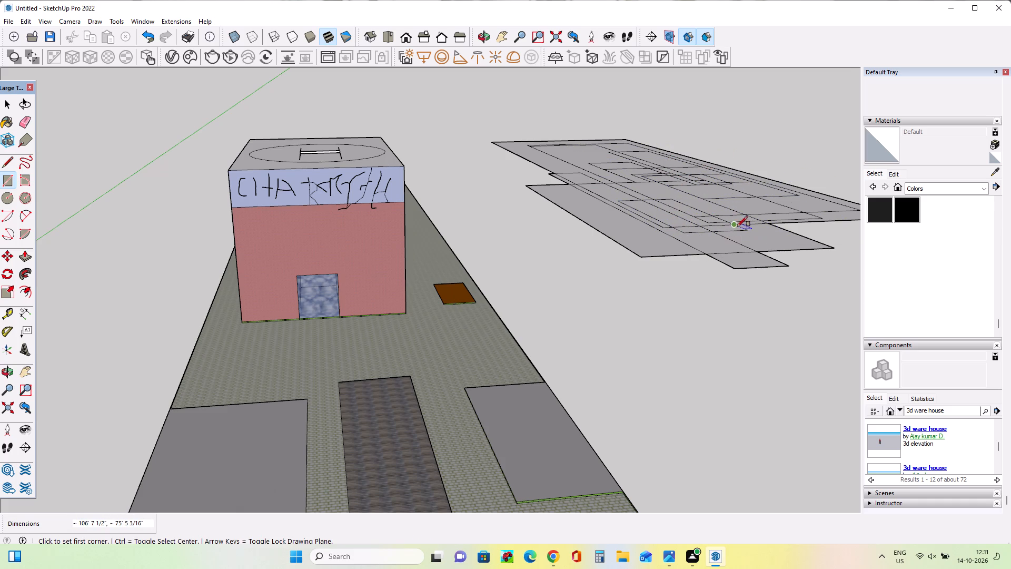
left_click_drag(721, 197, 738, 252)
left_click_drag(701, 210, 698, 248)
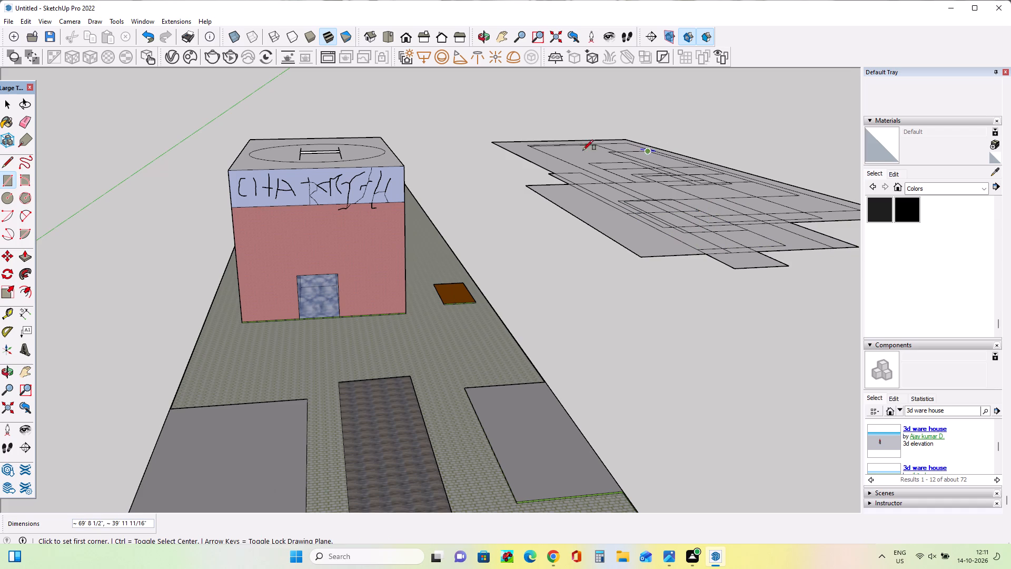
Draw overlapping flat rectangles along the cluster's building-facing side, including one about 74' 2" by 24' 10".
left_click_drag(560, 159, 566, 225)
left_click_drag(577, 161, 591, 223)
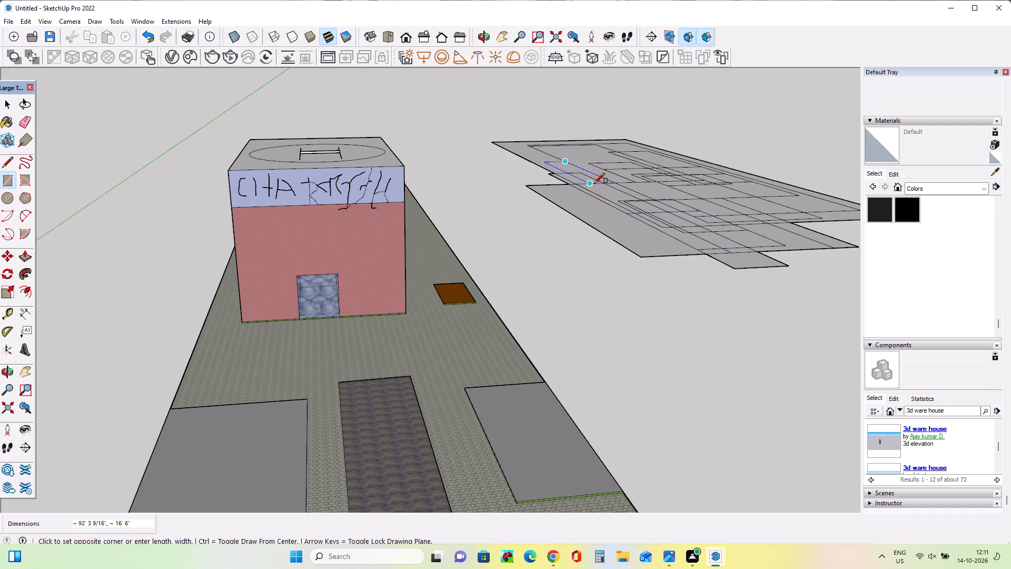
left_click(598, 184)
left_click_drag(572, 191, 605, 238)
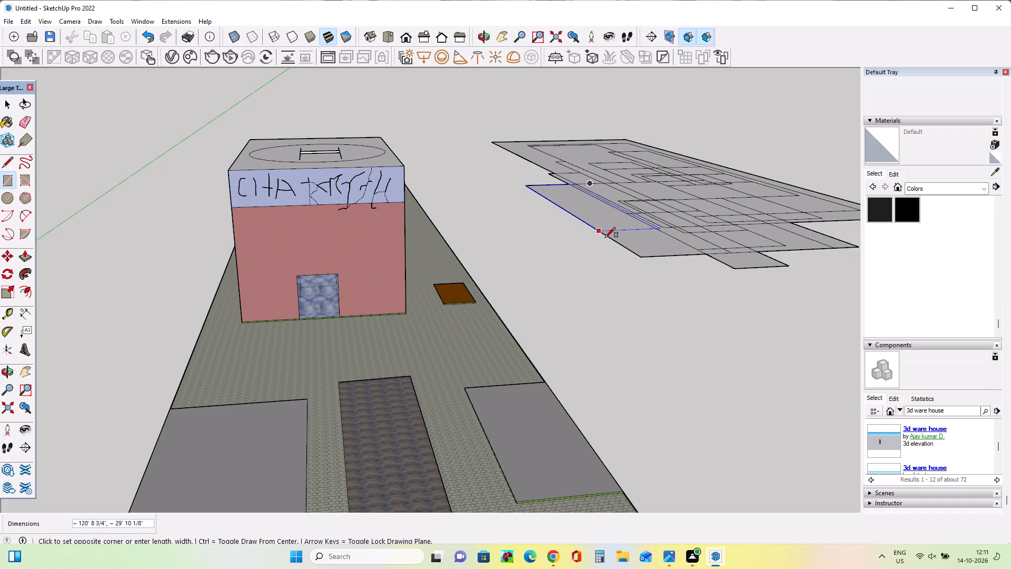
left_click_drag(605, 238, 662, 244)
left_click_drag(608, 212, 621, 257)
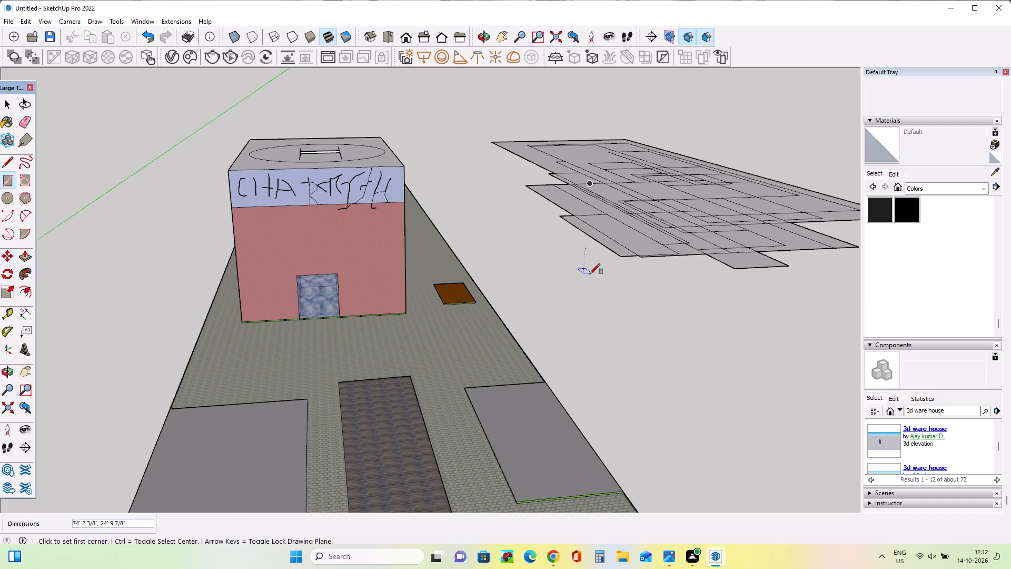
left_click_drag(632, 203, 637, 245)
left_click_drag(637, 245, 676, 251)
left_click_drag(662, 204, 670, 266)
left_click_drag(683, 185, 683, 243)
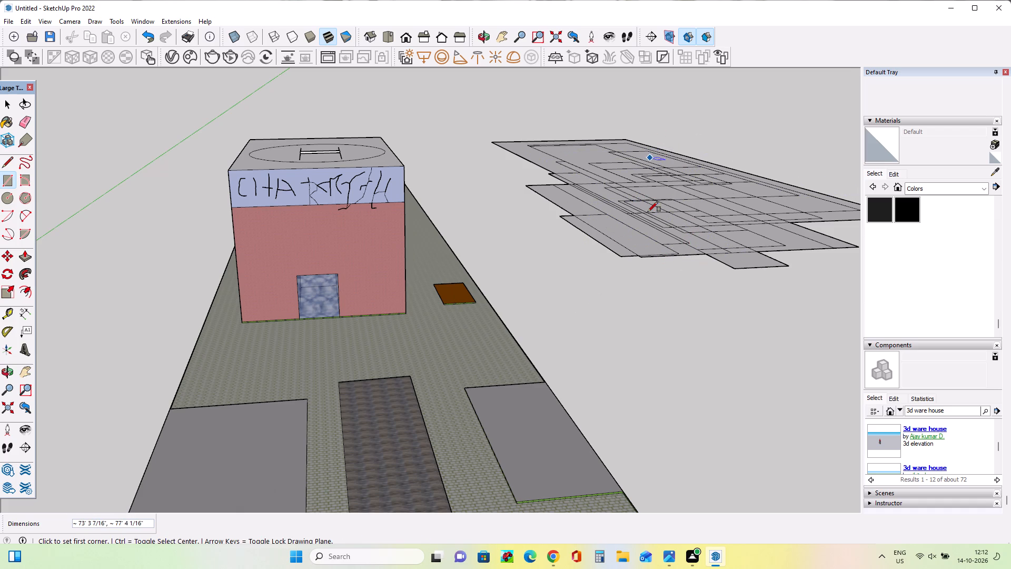
Extend the cluster's front edge with another flat rectangle and draw a separate narrow rectangle in front of it.
left_click_drag(648, 208, 650, 230)
left_click_drag(690, 283, 686, 291)
left_click_drag(659, 313, 657, 371)
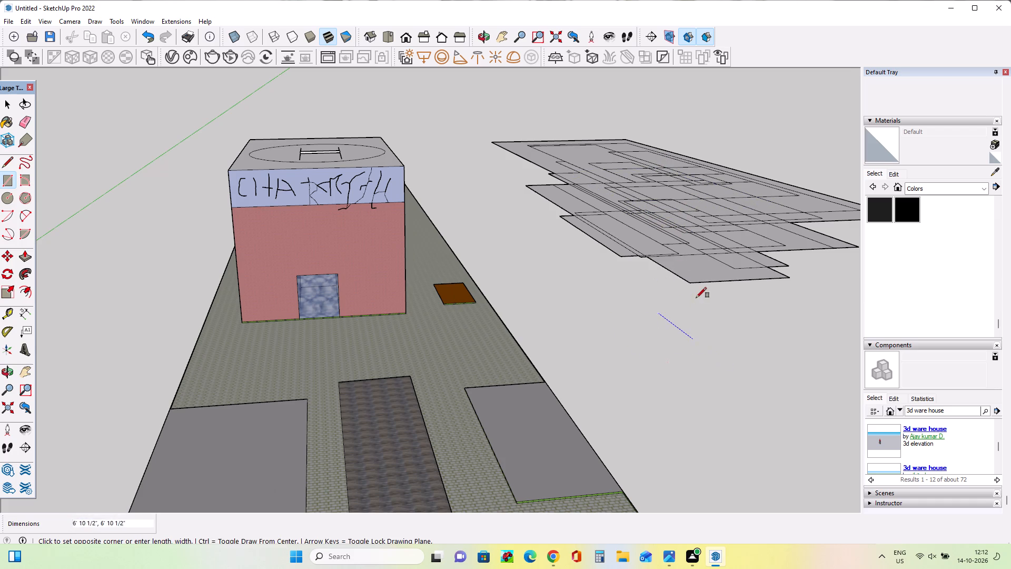
left_click_drag(687, 364, 685, 421)
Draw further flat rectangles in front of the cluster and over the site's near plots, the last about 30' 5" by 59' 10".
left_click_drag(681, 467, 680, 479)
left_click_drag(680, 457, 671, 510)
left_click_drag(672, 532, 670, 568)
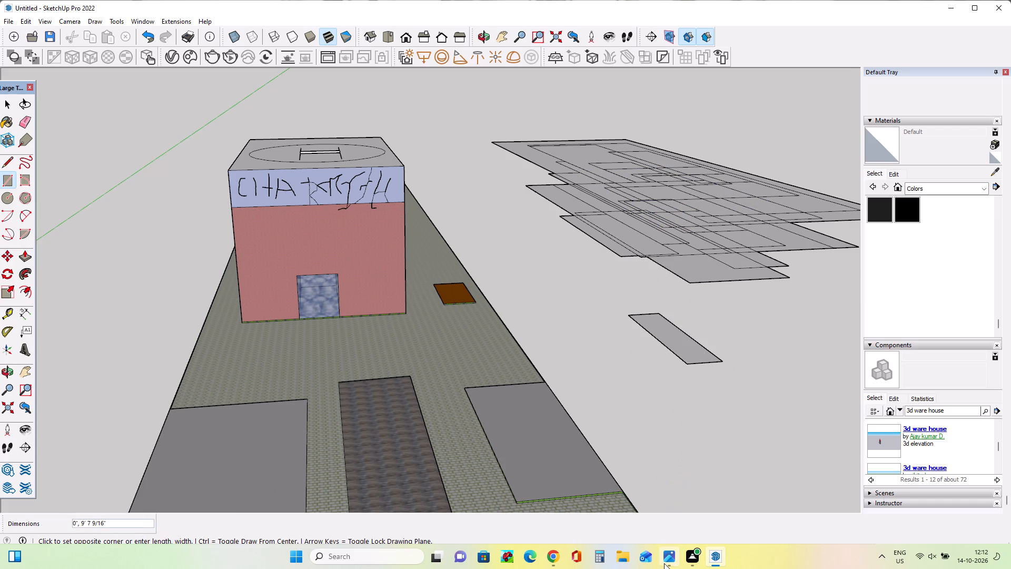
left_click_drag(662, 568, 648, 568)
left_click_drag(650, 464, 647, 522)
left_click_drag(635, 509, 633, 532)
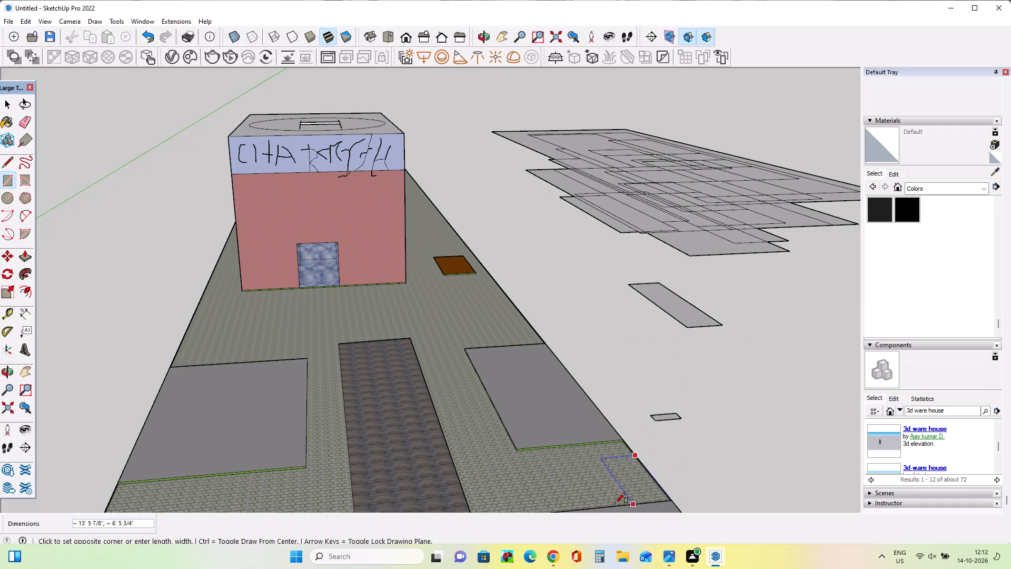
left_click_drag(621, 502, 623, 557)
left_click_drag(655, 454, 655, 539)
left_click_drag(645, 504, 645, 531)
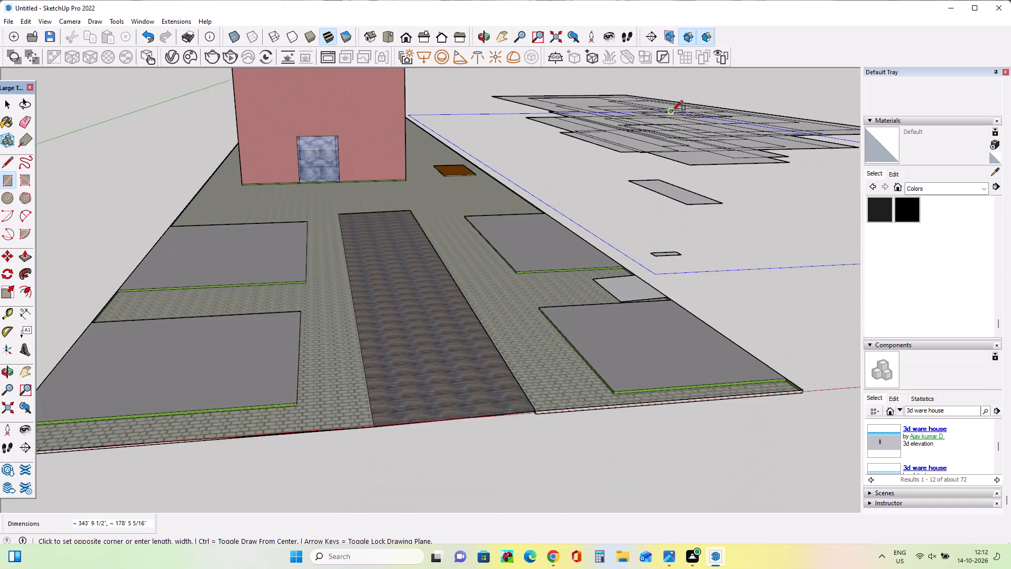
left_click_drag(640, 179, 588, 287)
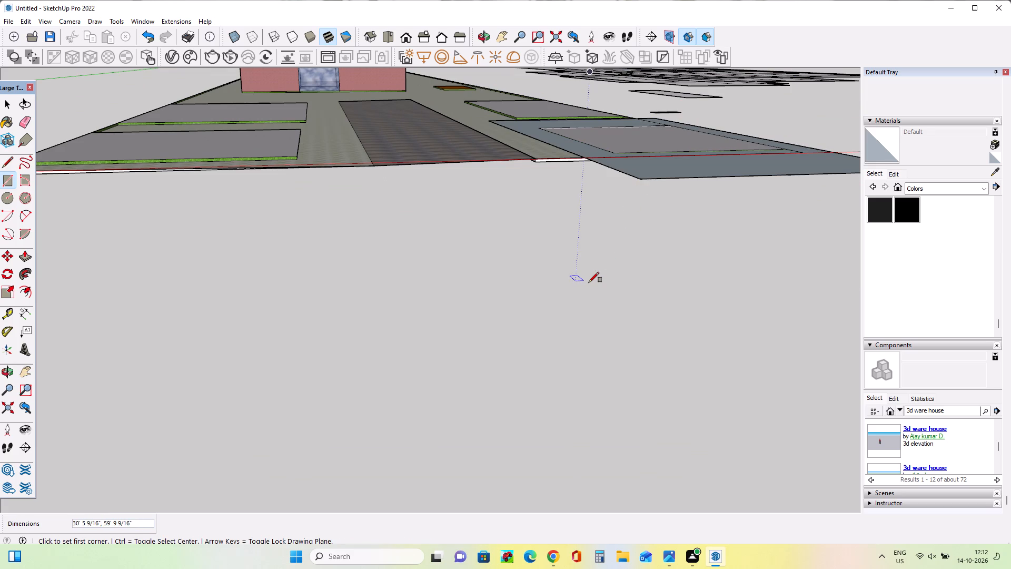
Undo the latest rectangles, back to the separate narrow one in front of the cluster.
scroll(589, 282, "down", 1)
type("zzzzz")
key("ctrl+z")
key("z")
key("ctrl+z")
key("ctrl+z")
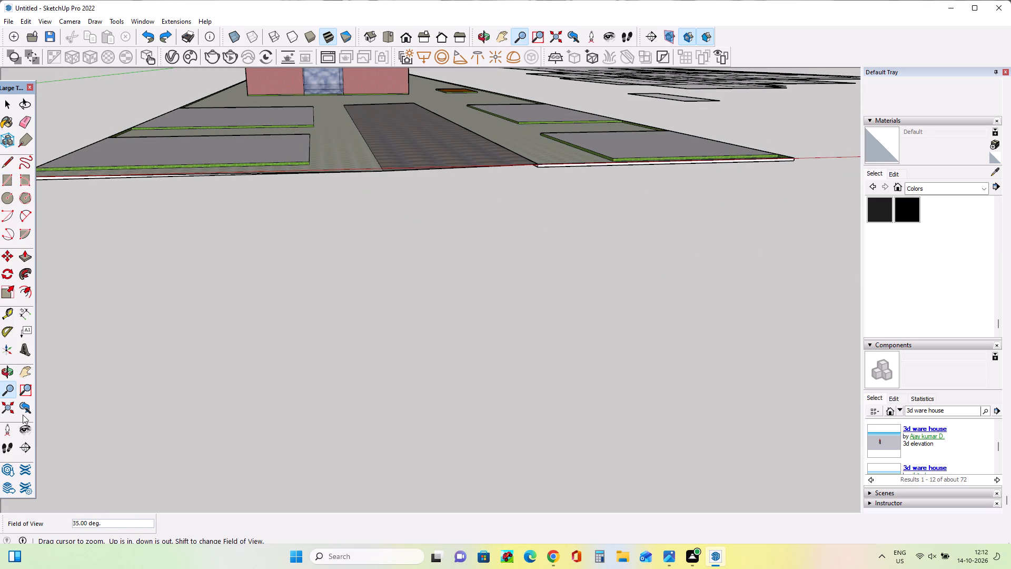
Draw more overlapping flat rectangles between the cluster and the separate narrow rectangle, and across the cluster itself.
left_click(25, 375)
left_click_drag(222, 125, 138, 335)
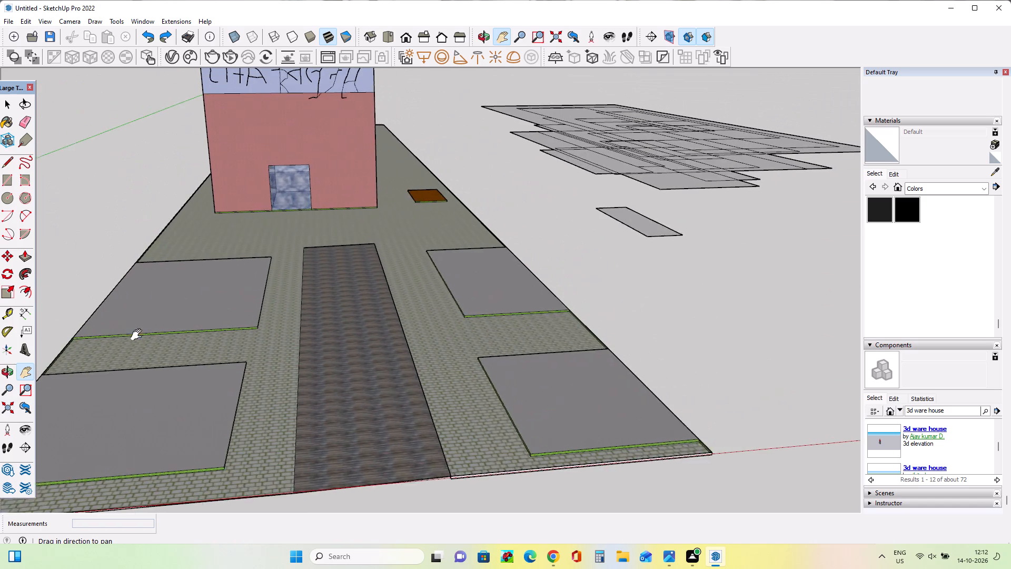
left_click_drag(138, 335, 132, 331)
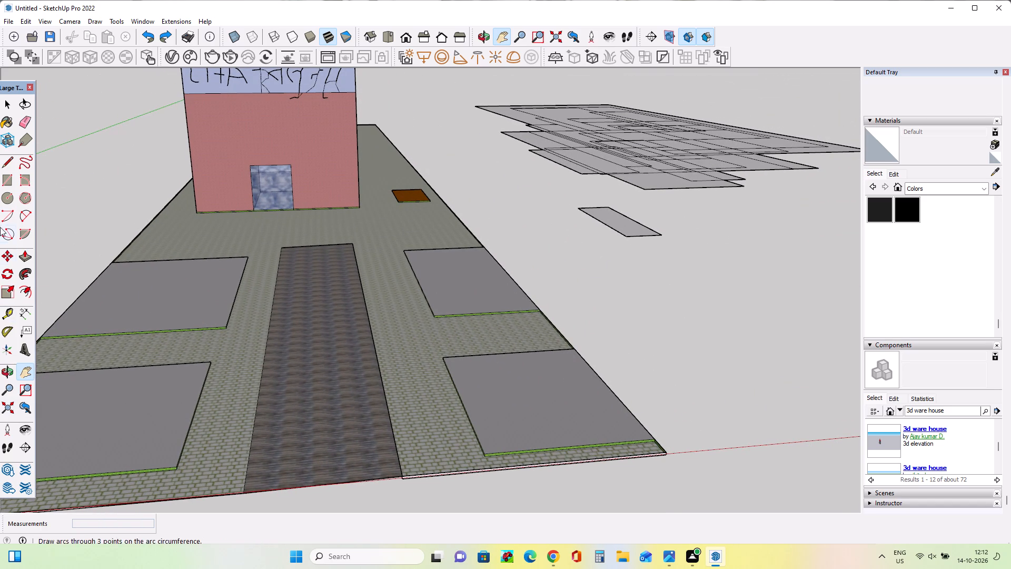
left_click_drag(15, 176, 15, 23)
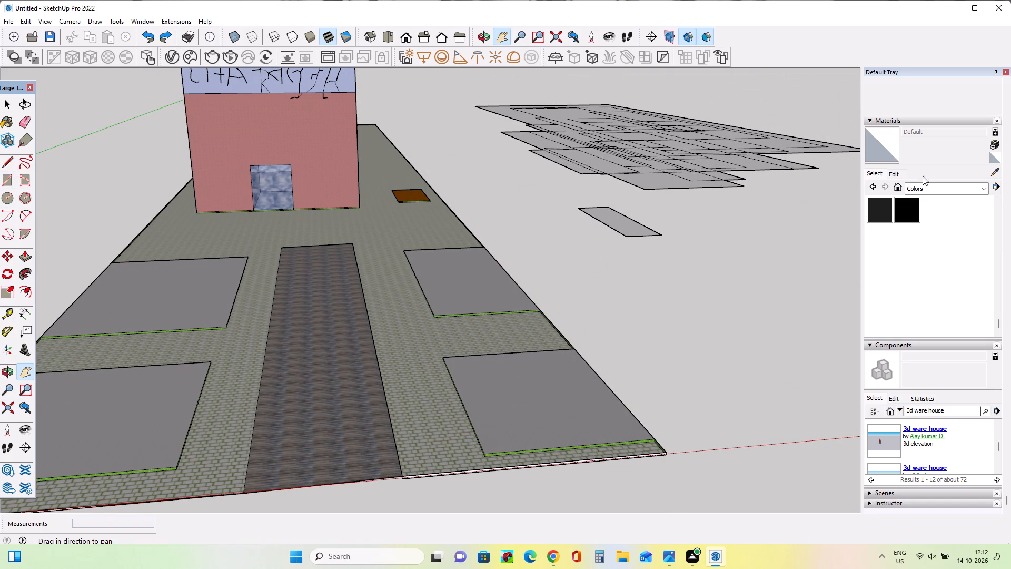
left_click(2, 182)
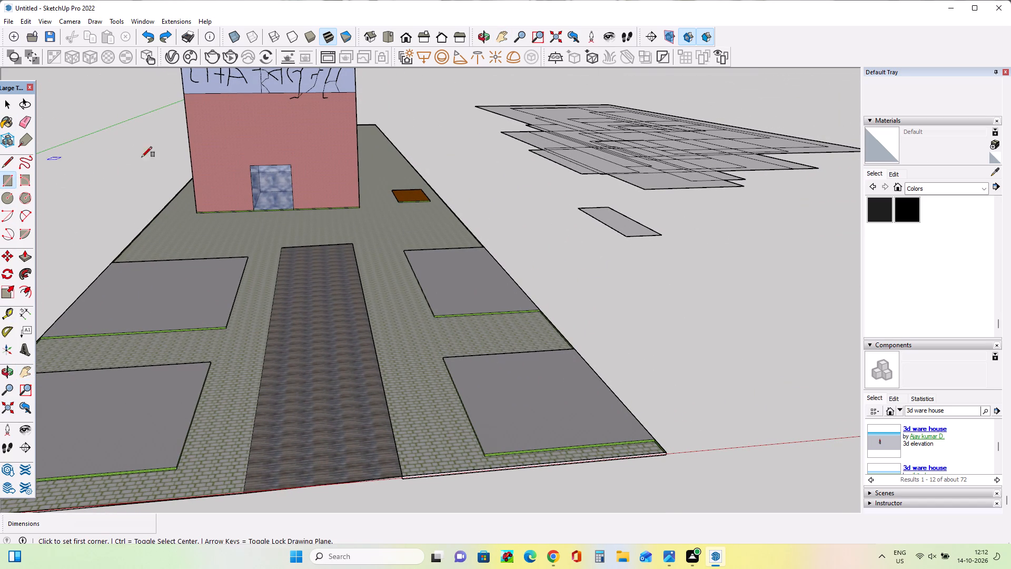
left_click_drag(601, 152, 635, 257)
left_click_drag(614, 135, 639, 211)
left_click_drag(622, 150, 653, 215)
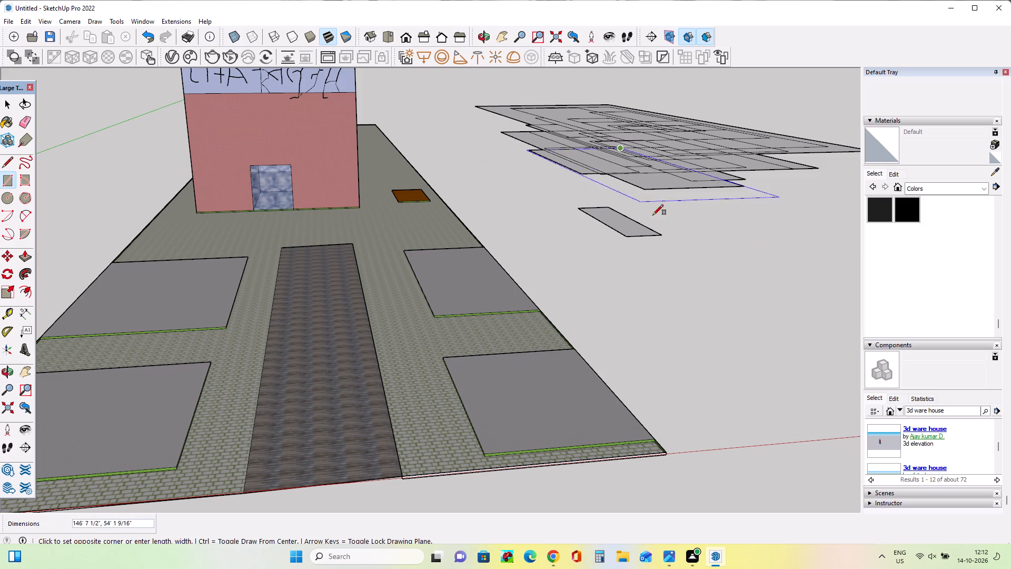
left_click_drag(653, 215, 657, 216)
left_click_drag(628, 134, 644, 199)
left_click_drag(620, 170, 645, 237)
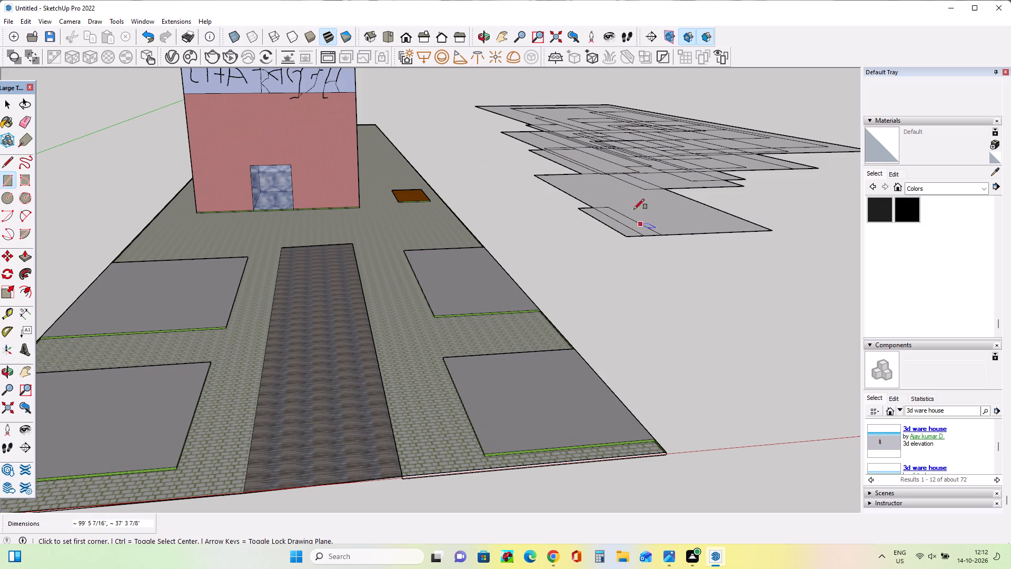
left_click_drag(614, 144, 698, 210)
left_click_drag(624, 111, 677, 195)
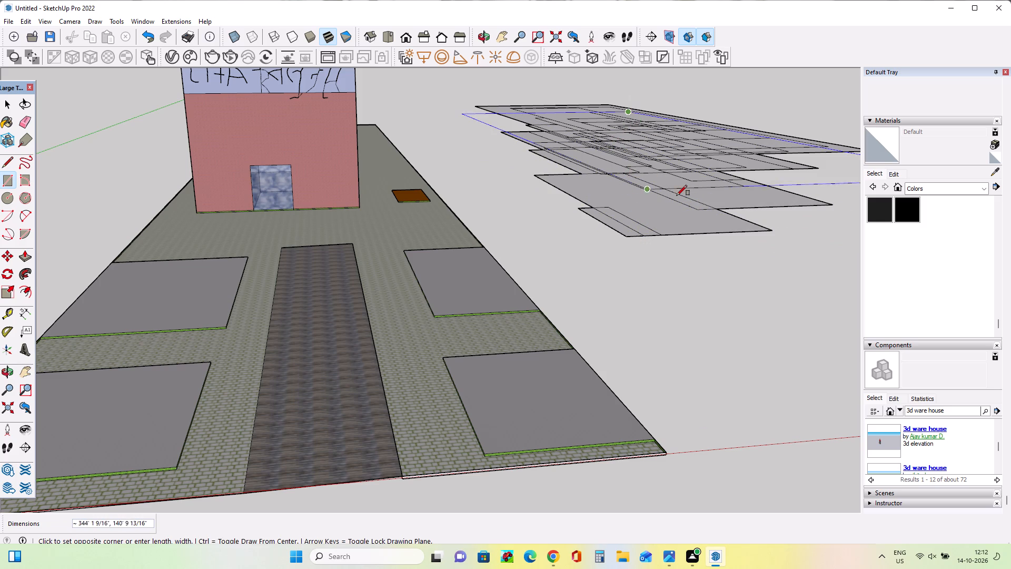
left_click_drag(677, 195, 678, 195)
Draw a large upright rectangle about 241' 7" by 41' 8" from the site's near edge toward the flat cluster.
left_click_drag(580, 100, 692, 174)
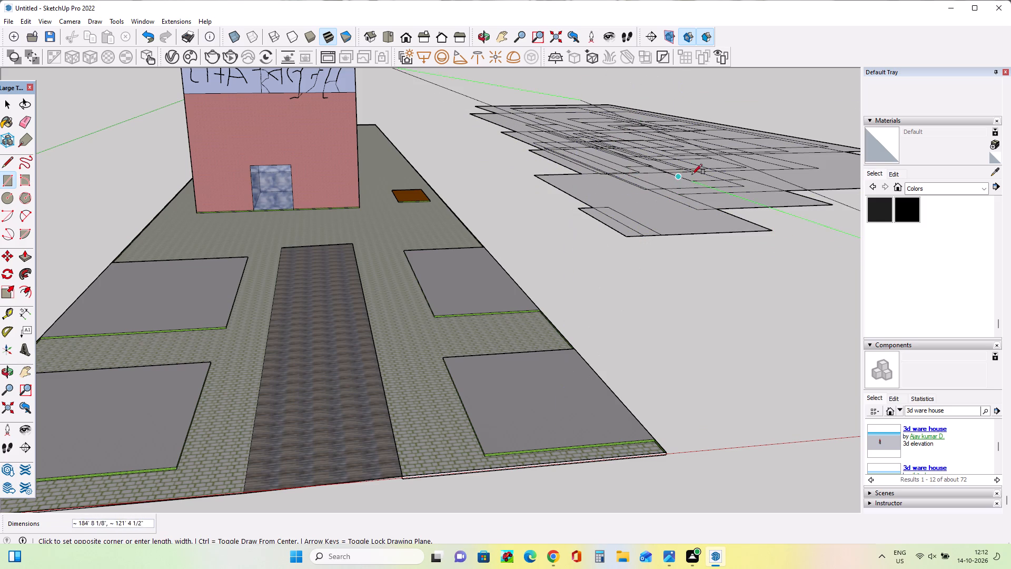
left_click_drag(692, 174, 747, 179)
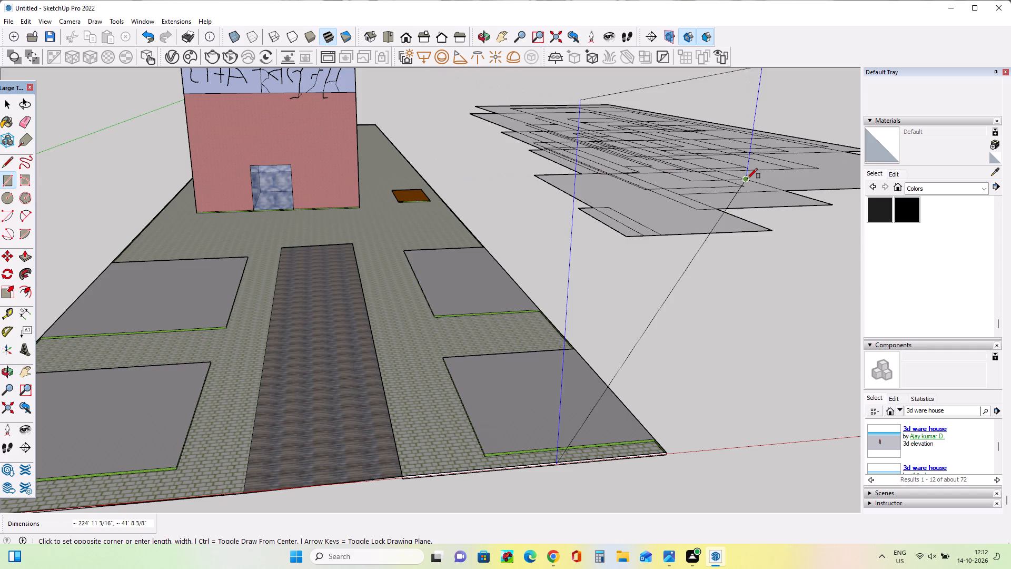
left_click_drag(747, 179, 718, 169)
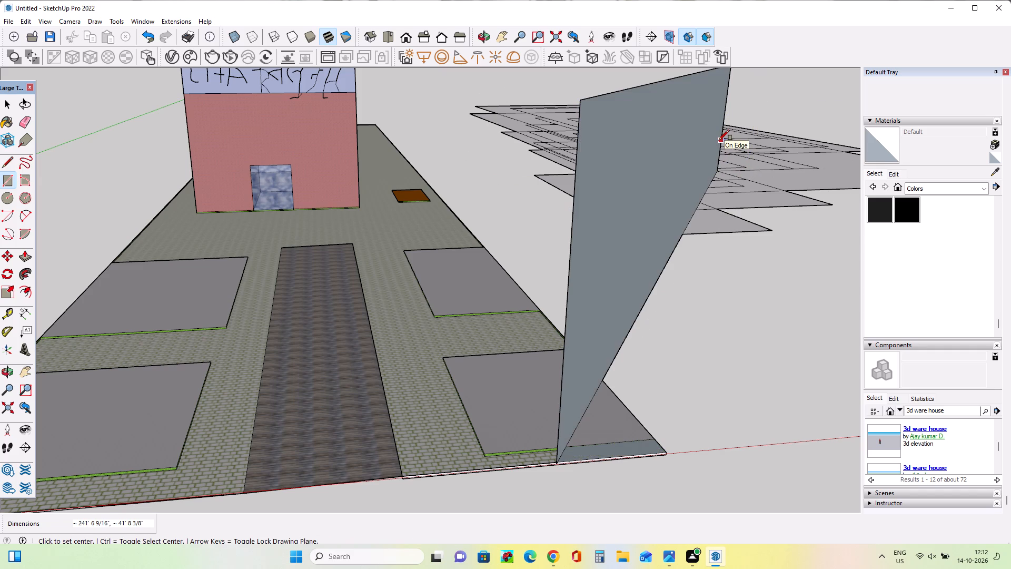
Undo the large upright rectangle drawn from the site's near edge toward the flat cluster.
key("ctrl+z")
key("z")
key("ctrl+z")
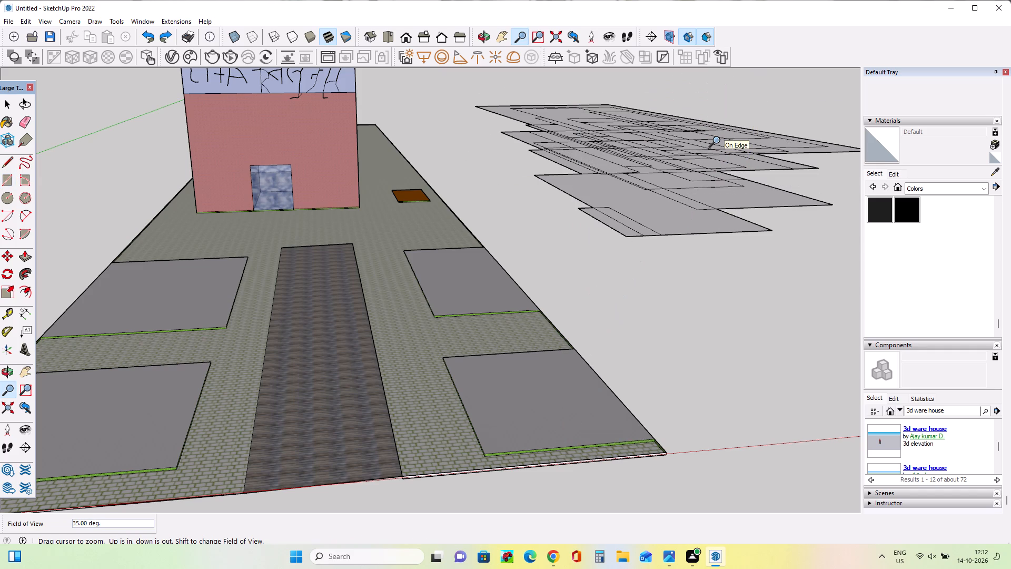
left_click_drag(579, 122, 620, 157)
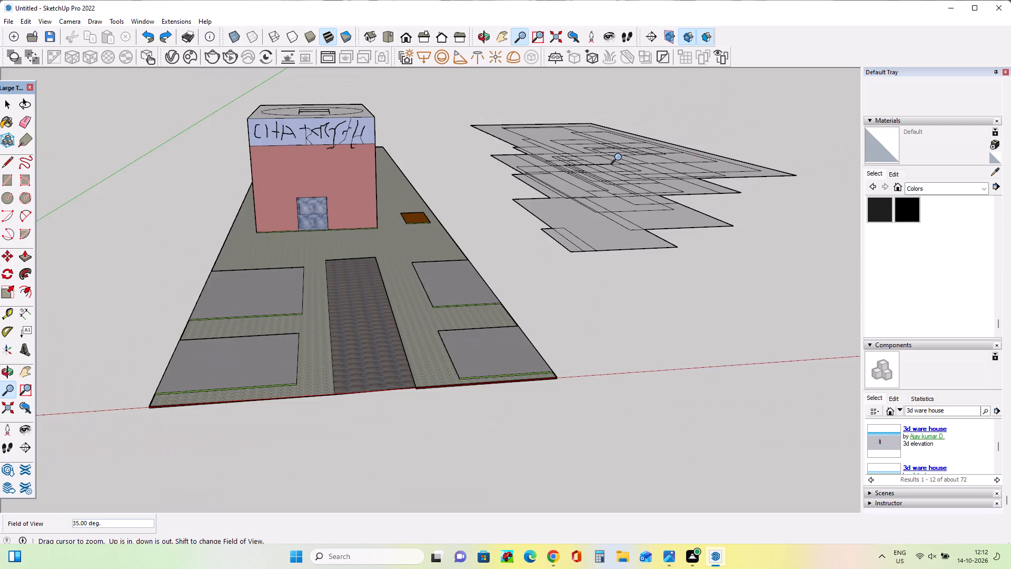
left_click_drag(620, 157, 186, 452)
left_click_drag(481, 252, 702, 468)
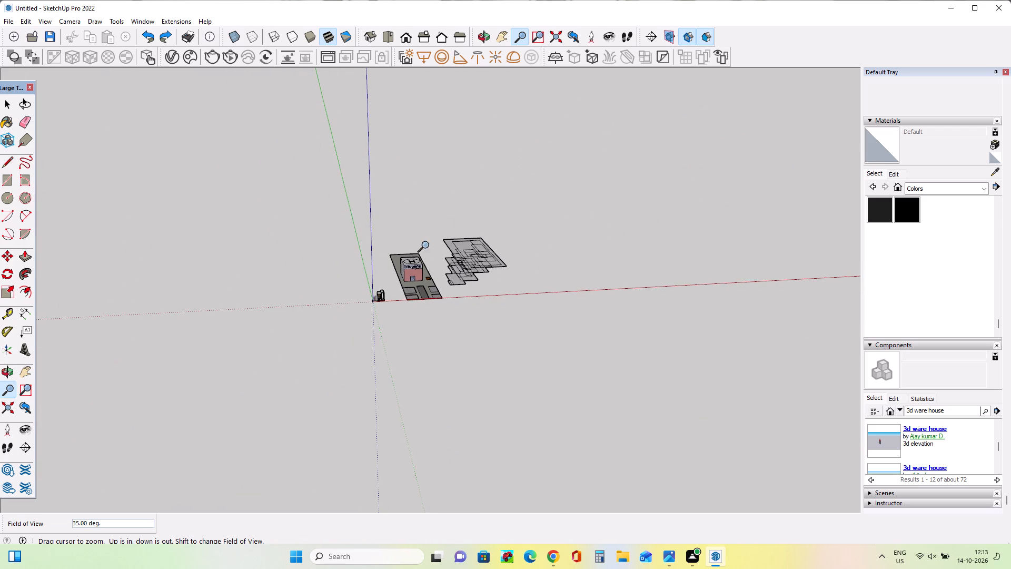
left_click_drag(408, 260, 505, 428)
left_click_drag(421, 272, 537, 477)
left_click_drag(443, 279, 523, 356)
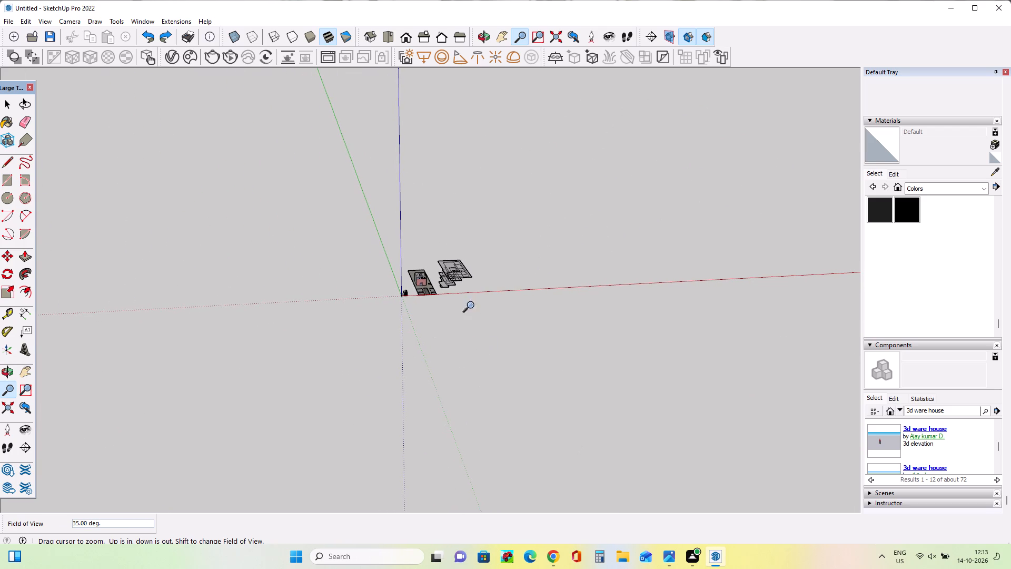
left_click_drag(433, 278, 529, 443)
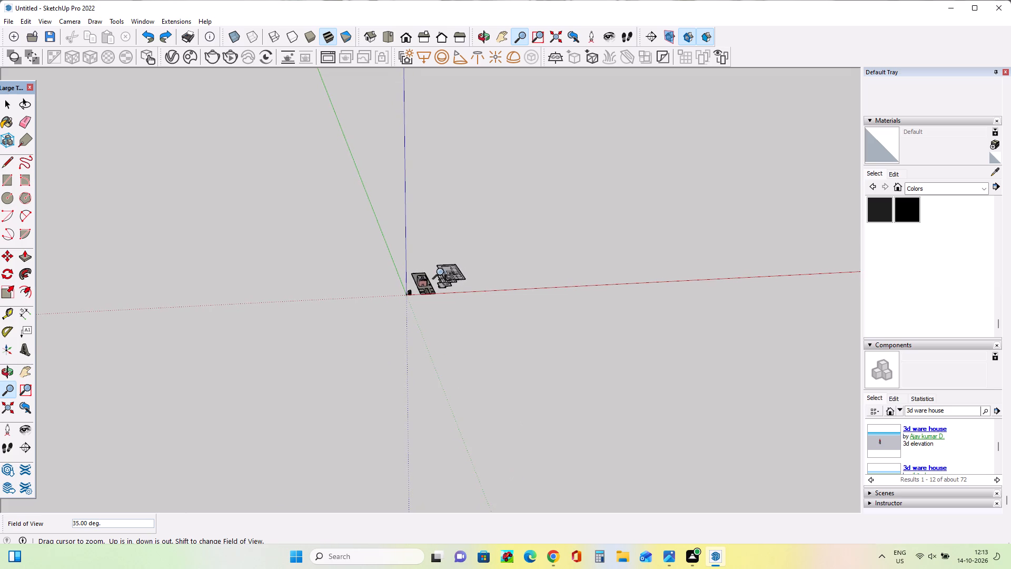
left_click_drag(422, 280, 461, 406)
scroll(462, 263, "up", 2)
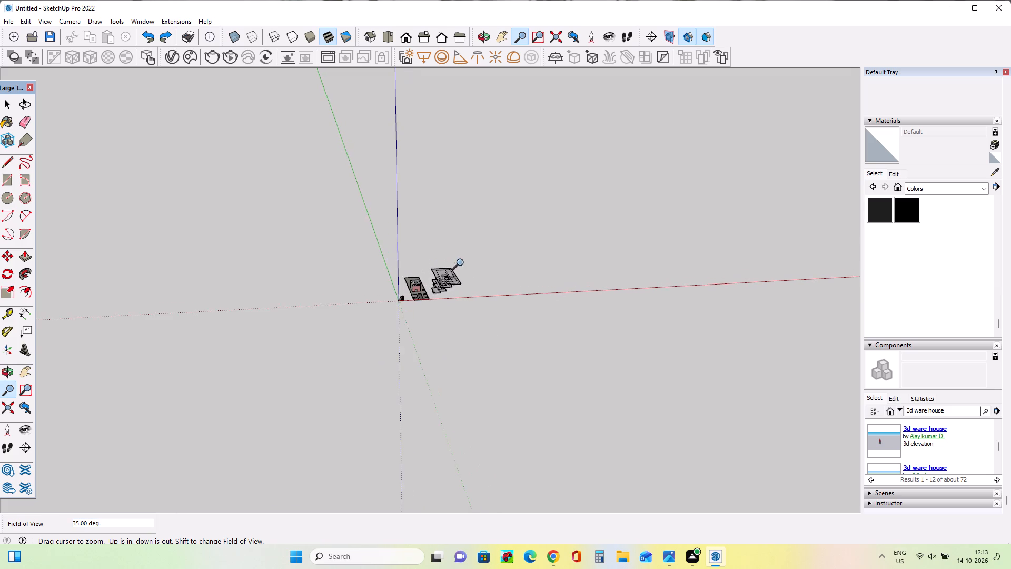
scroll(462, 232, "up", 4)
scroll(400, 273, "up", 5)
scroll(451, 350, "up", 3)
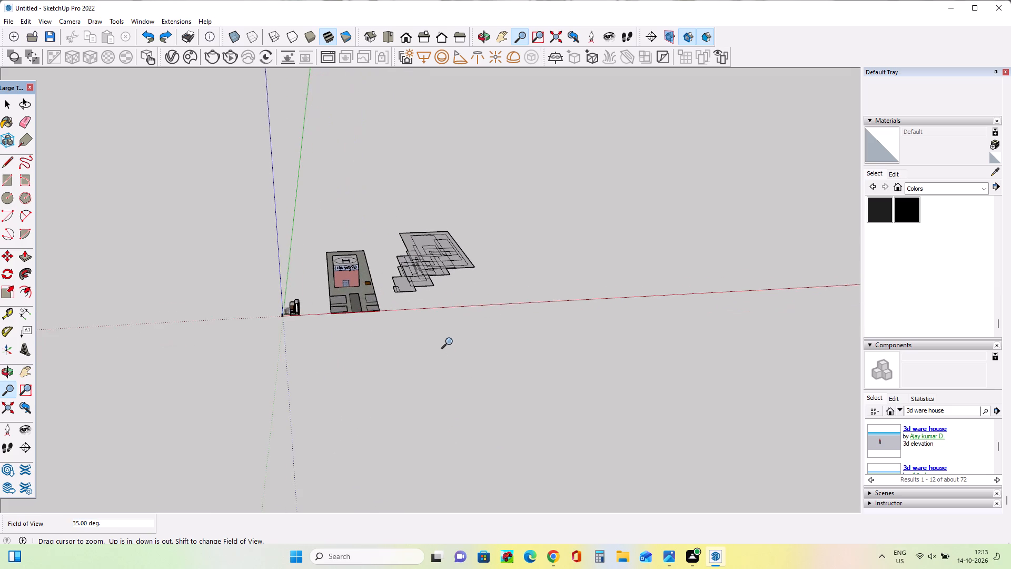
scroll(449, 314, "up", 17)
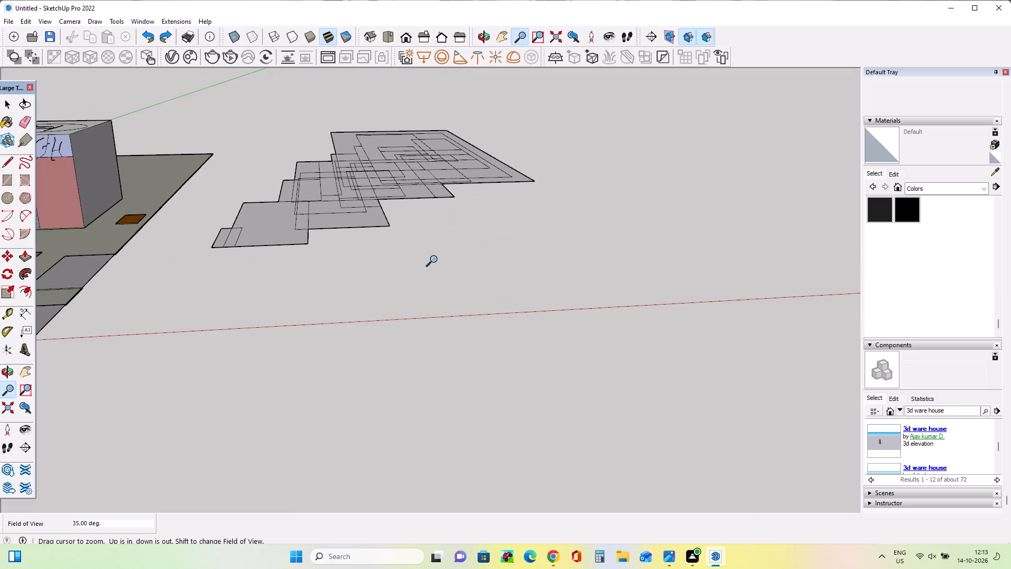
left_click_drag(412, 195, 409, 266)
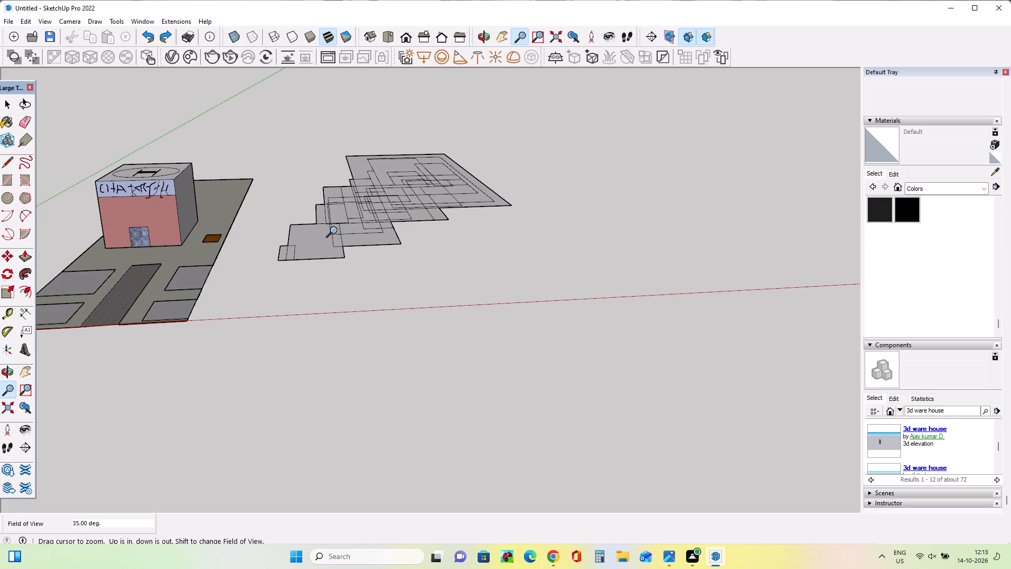
Draw crossing freehand curves over the flat rectangle cluster and rounded freehand loops around its end farthest from the building.
left_click(25, 163)
left_click_drag(339, 159, 390, 210)
left_click_drag(418, 183, 418, 199)
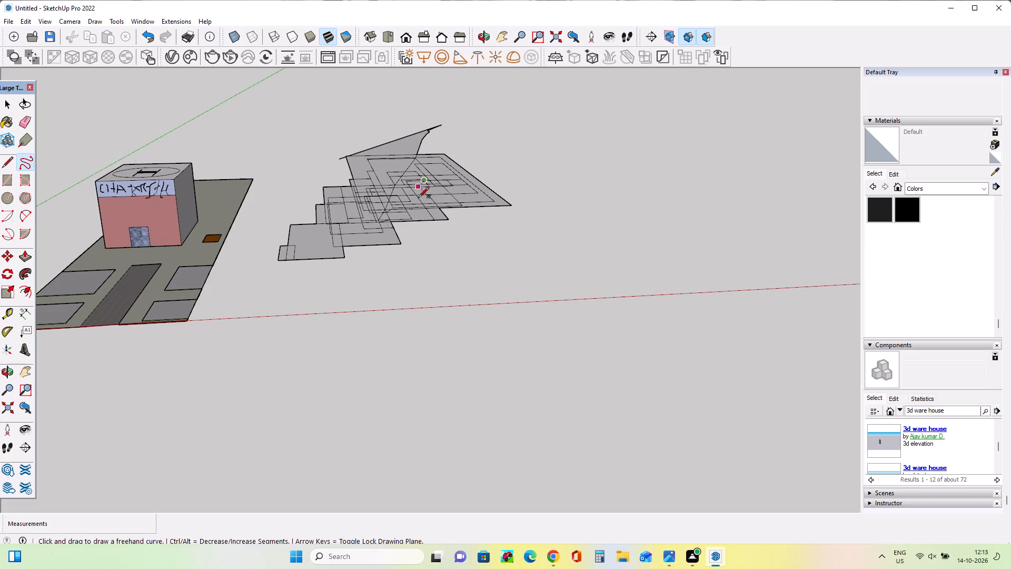
left_click_drag(418, 199, 334, 178)
left_click_drag(376, 149, 450, 231)
left_click_drag(410, 108, 345, 216)
left_click_drag(359, 109, 482, 239)
left_click_drag(383, 94, 355, 202)
left_click_drag(417, 150, 462, 213)
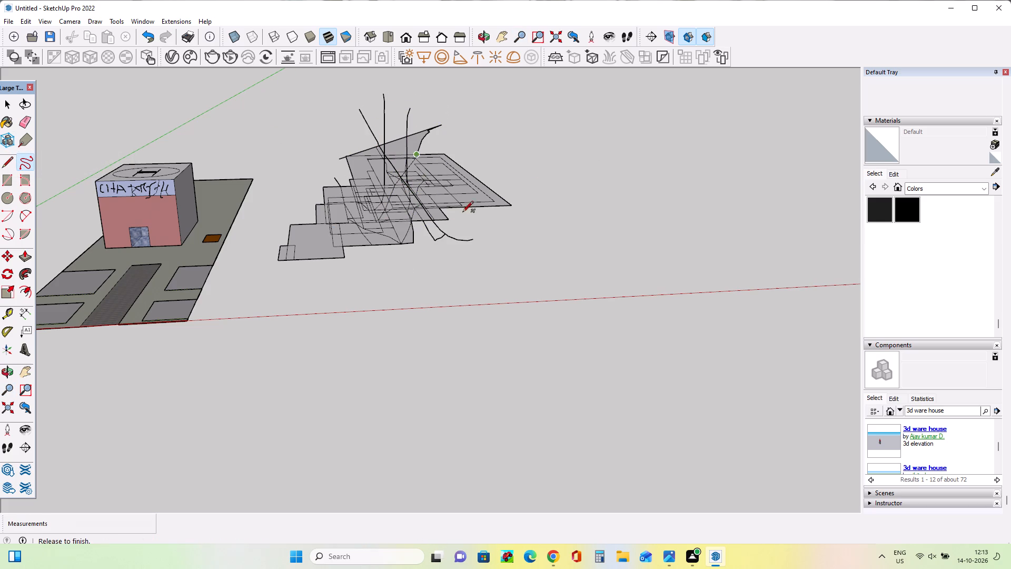
left_click_drag(462, 213, 491, 224)
left_click(477, 145)
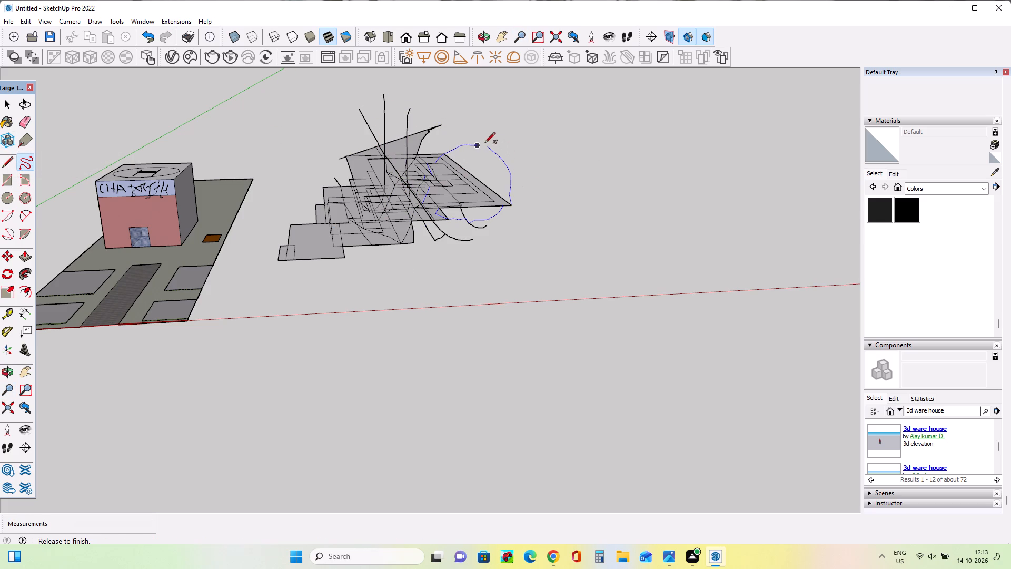
left_click_drag(453, 124, 511, 218)
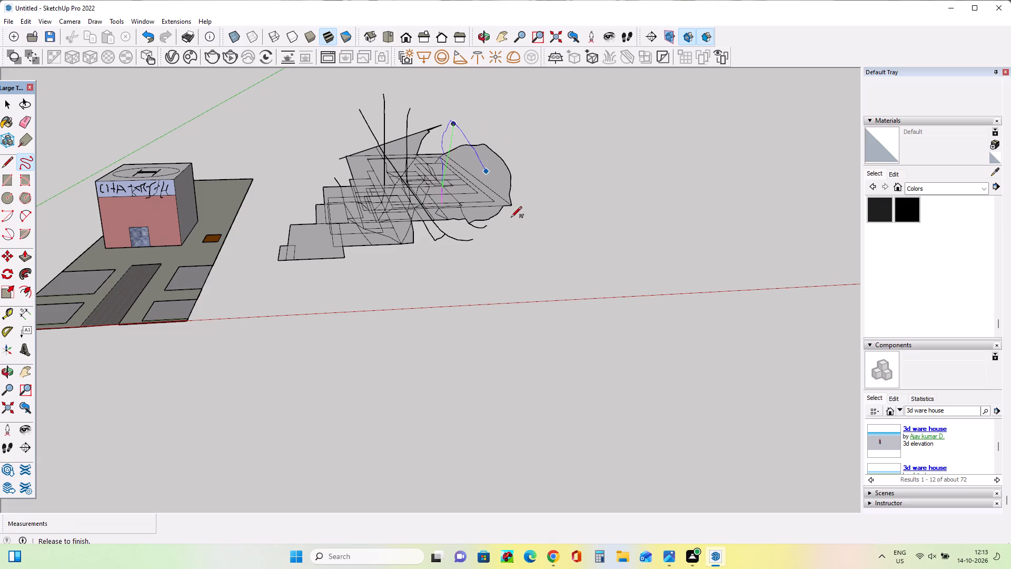
left_click_drag(511, 218, 455, 197)
Draw a freehand letter A with a crossbar inside a tall arched outline, in the open area beyond the cluster.
left_click_drag(533, 127, 536, 134)
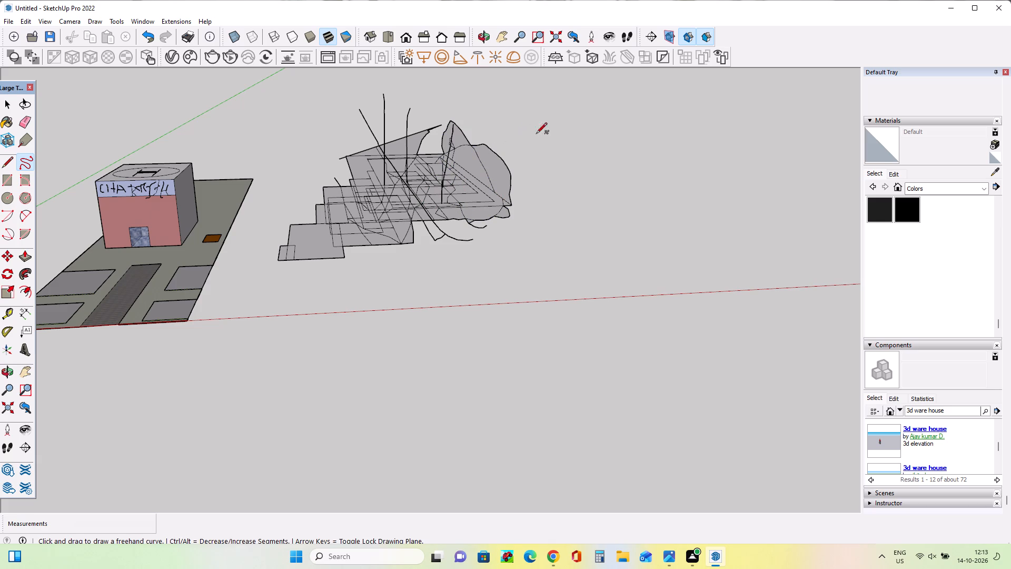
left_click_drag(536, 134, 542, 194)
left_click_drag(539, 131, 586, 194)
left_click_drag(534, 180, 525, 193)
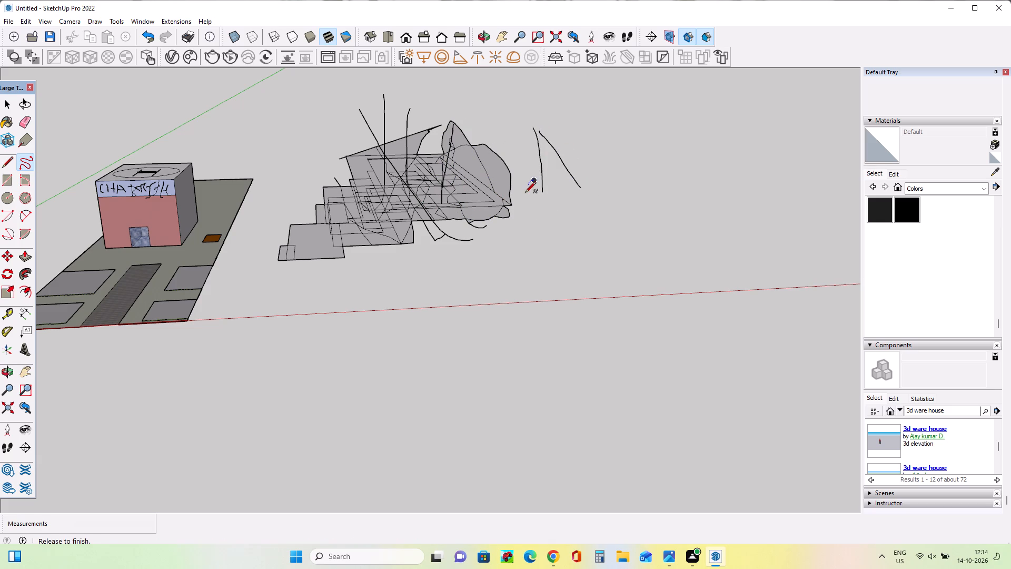
left_click_drag(525, 193, 578, 191)
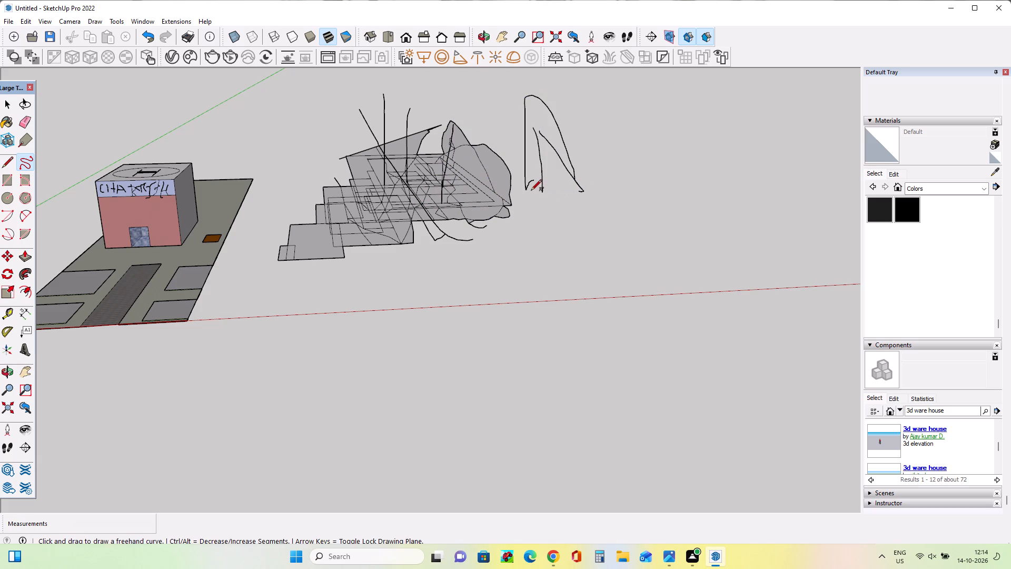
left_click_drag(531, 185, 537, 194)
left_click_drag(536, 133, 540, 149)
left_click_drag(541, 162, 575, 162)
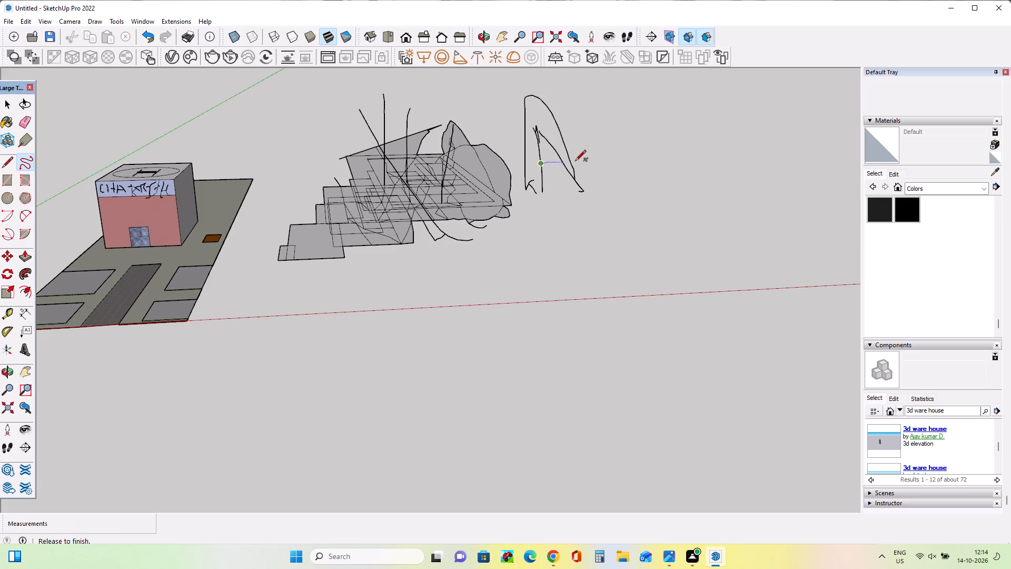
left_click_drag(575, 162, 573, 162)
Draw a second freehand A with a rounded top and a crossbar, farther from the building than the first.
left_click_drag(630, 120, 646, 130)
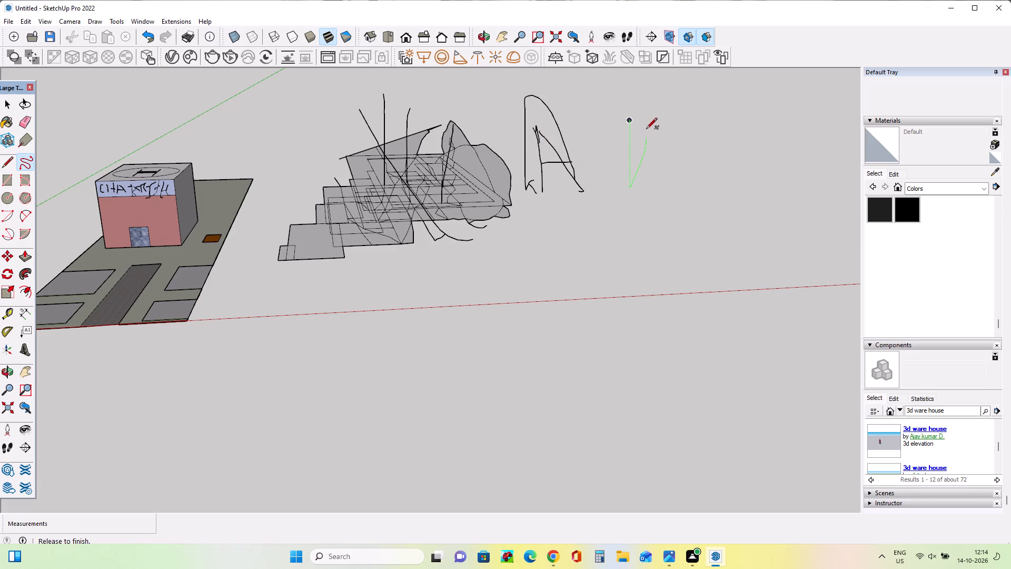
left_click_drag(646, 130, 683, 158)
left_click_drag(683, 158, 630, 162)
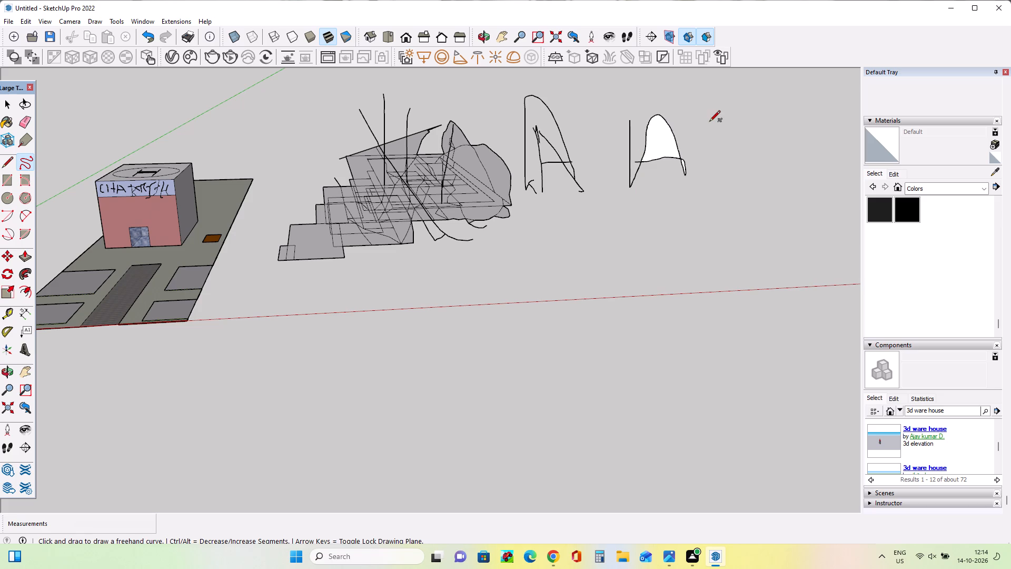
Draw a tall double-lined freehand arch beside the second letter A.
left_click_drag(678, 239, 681, 234)
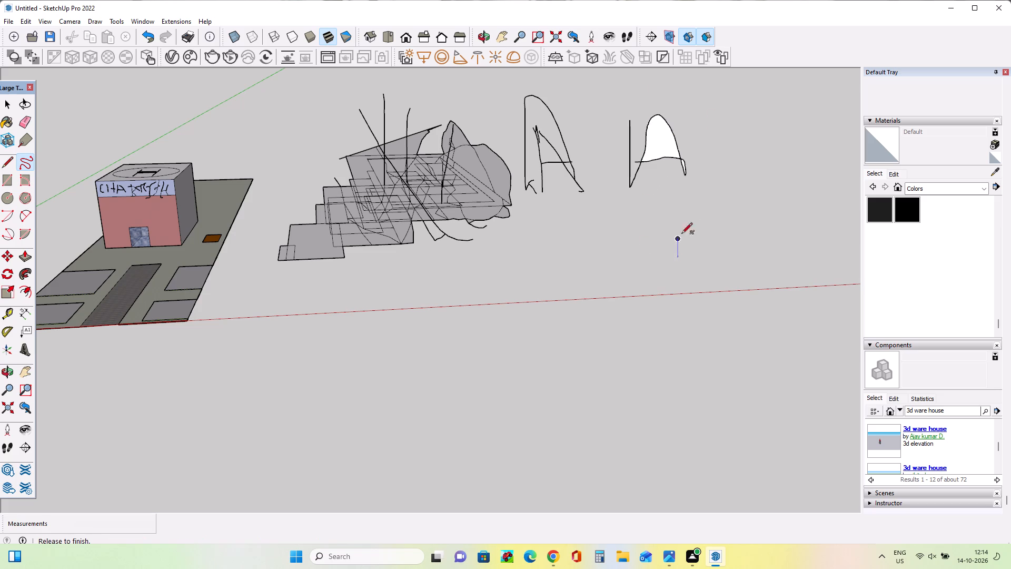
left_click_drag(681, 234, 685, 129)
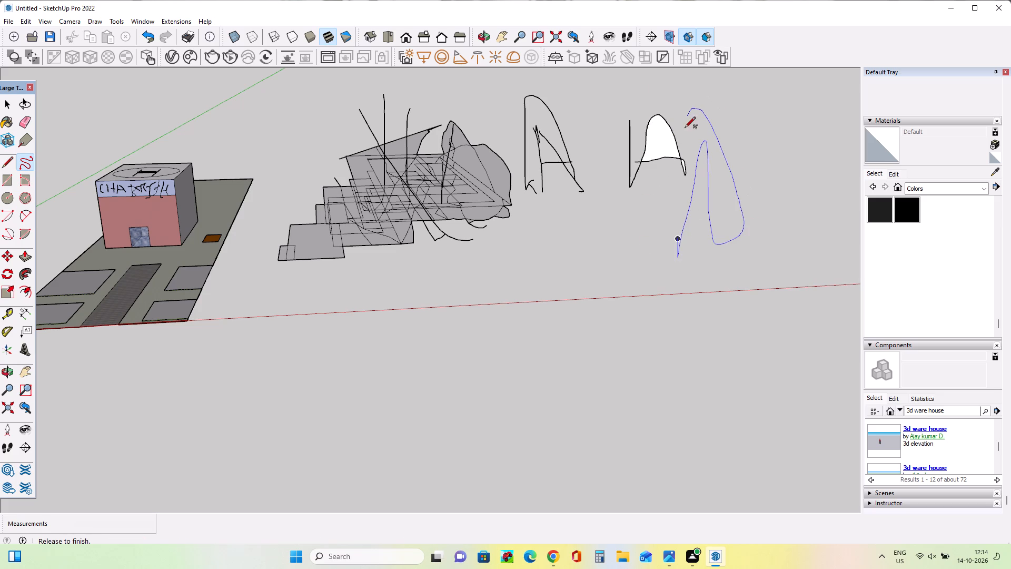
left_click_drag(685, 129, 678, 253)
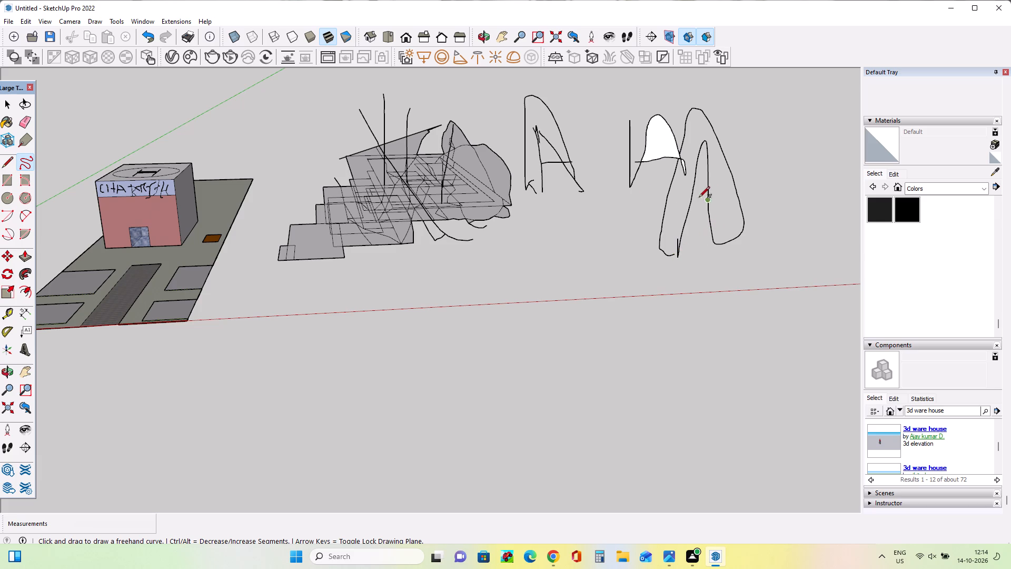
Draw a wide closed freehand arch overlapping the tall arch's outer leg, with a looped crossbar between its legs.
left_click_drag(767, 243, 761, 157)
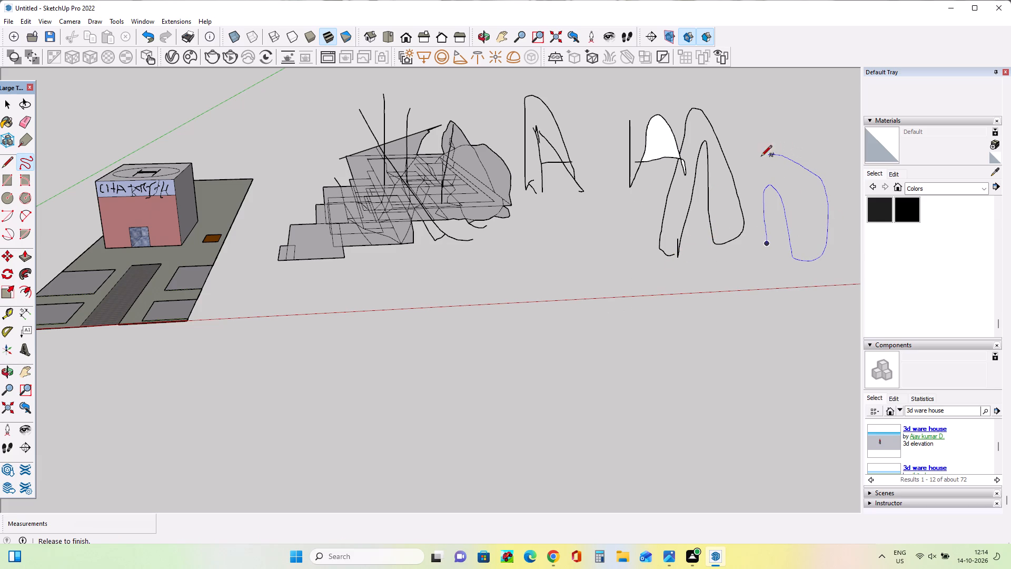
left_click_drag(761, 157, 765, 241)
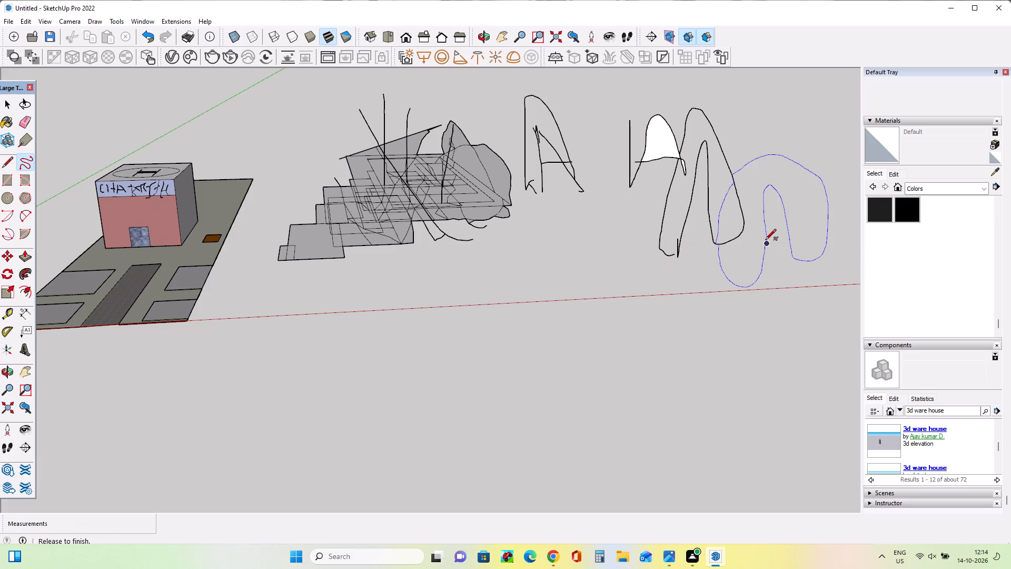
left_click_drag(765, 241, 767, 215)
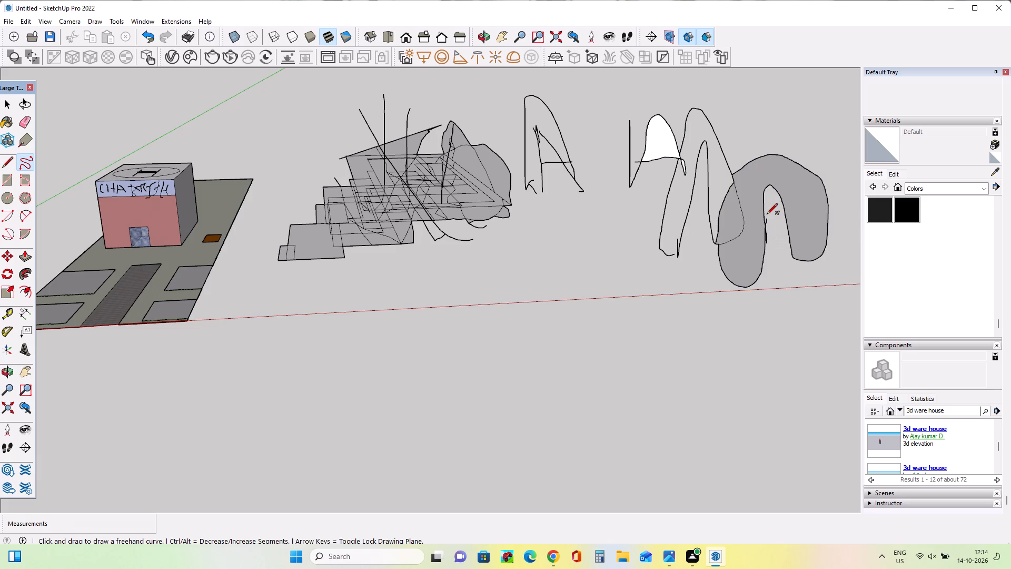
left_click_drag(763, 225, 794, 222)
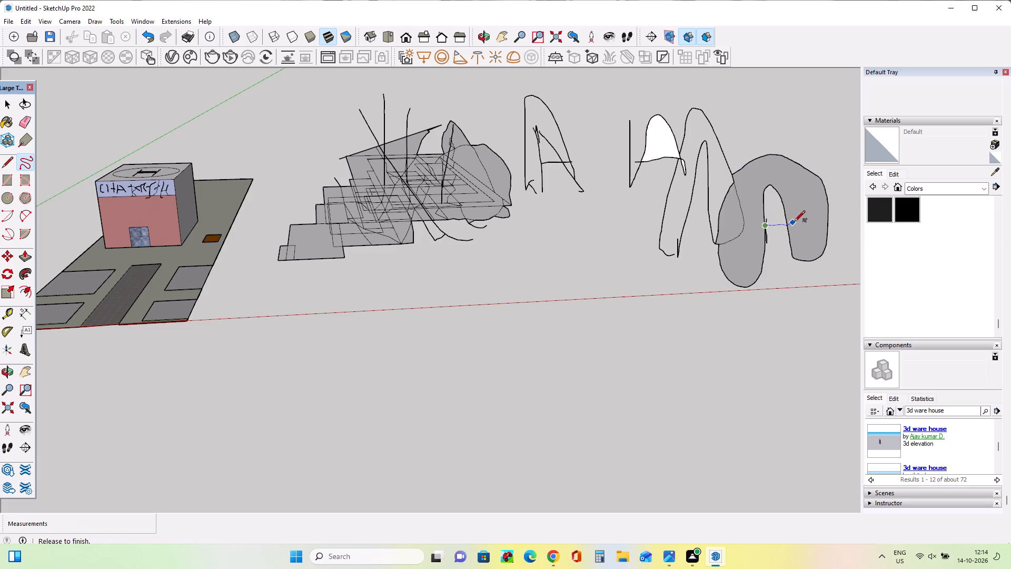
left_click_drag(794, 222, 768, 229)
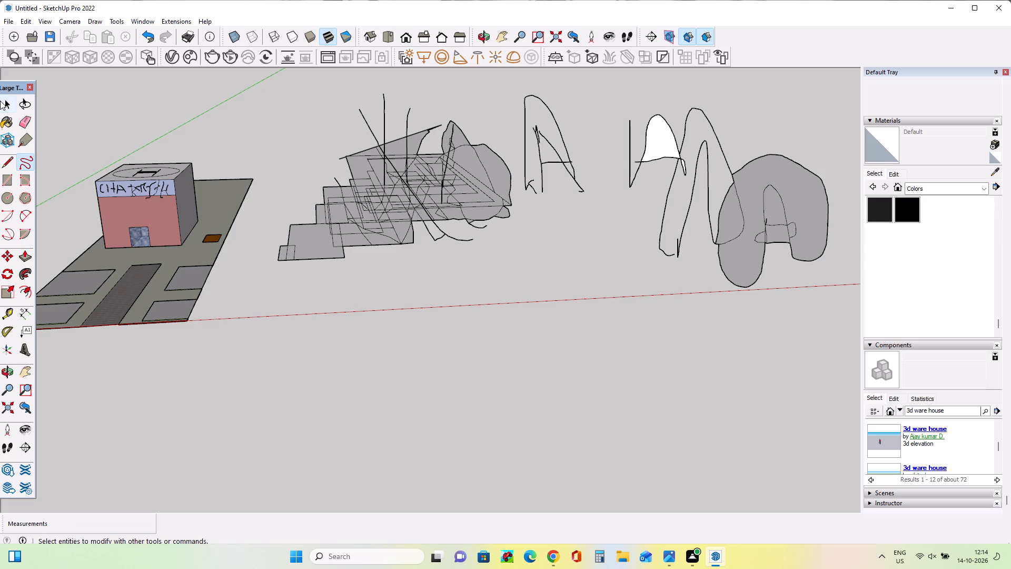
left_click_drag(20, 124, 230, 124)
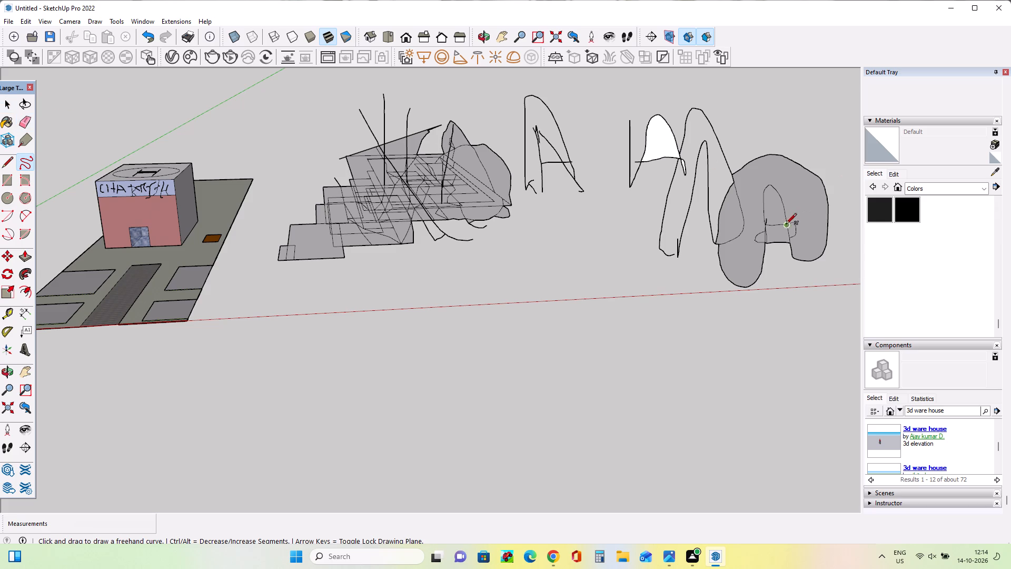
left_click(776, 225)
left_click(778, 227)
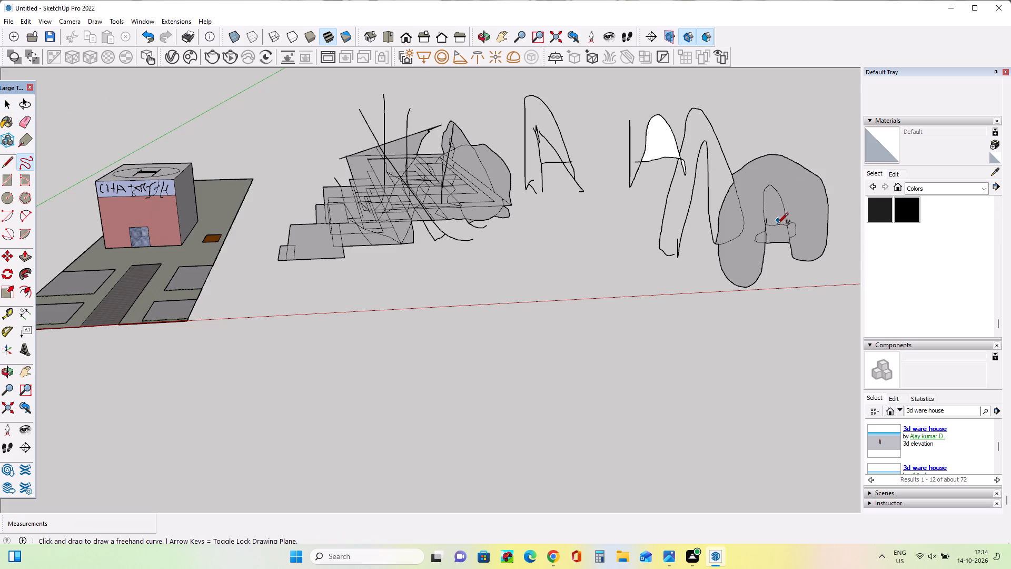
Erase the lines crossing the middle of the overlapping rectangle cluster beside the building.
double_click(20, 109)
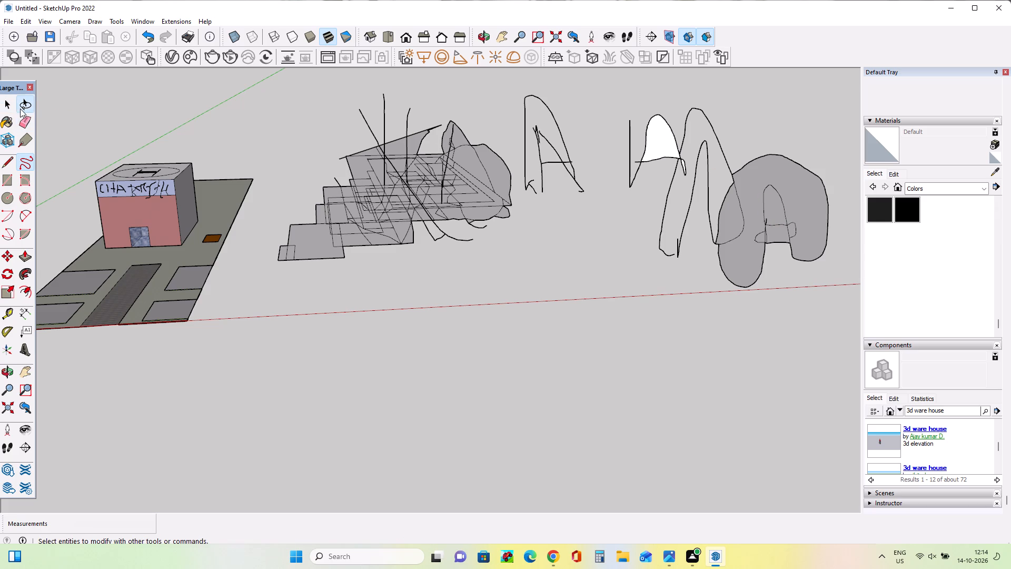
double_click(20, 114)
left_click(465, 164)
left_click_drag(364, 199, 365, 199)
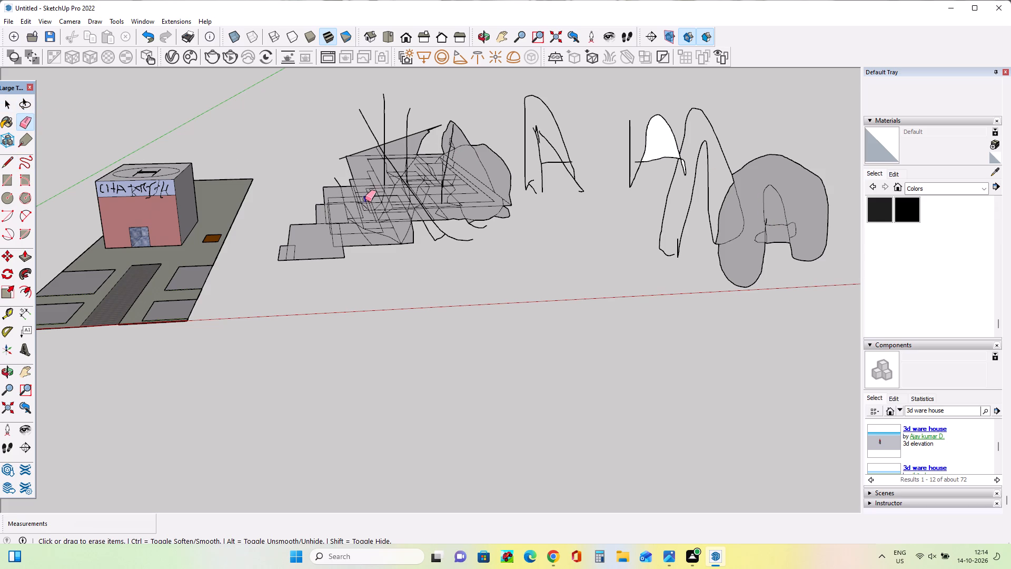
left_click_drag(365, 199, 374, 202)
left_click_drag(385, 199, 408, 203)
left_click_drag(411, 198, 405, 197)
left_click_drag(402, 185, 405, 194)
left_click_drag(421, 184, 448, 190)
left_click(458, 173)
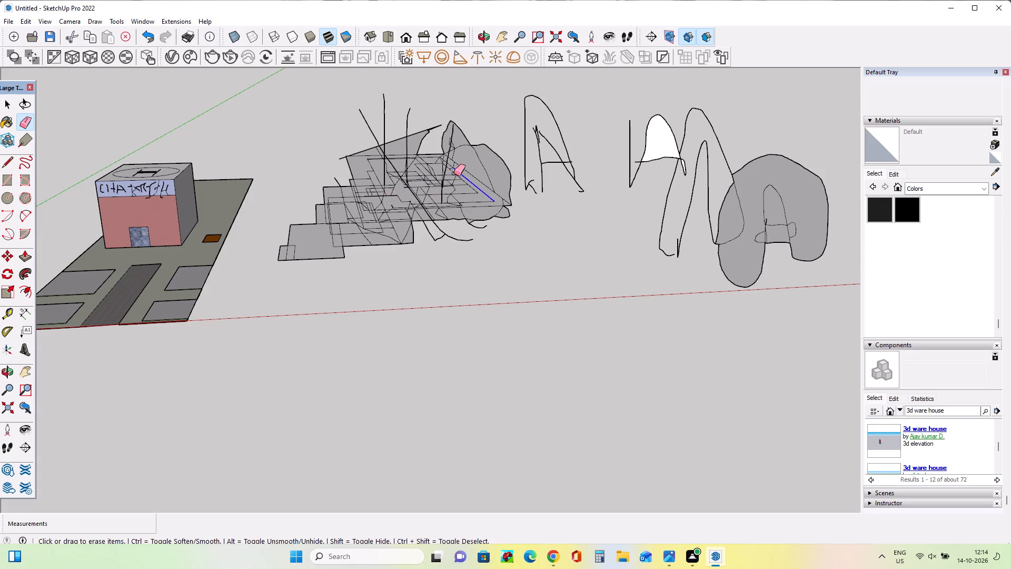
Erase more of the inner edges through the centre and lower part of the rectangle cluster.
left_click_drag(427, 166, 410, 184)
left_click(401, 190)
double_click(403, 198)
left_click_drag(402, 204, 402, 212)
left_click_drag(395, 202, 386, 211)
left_click(366, 215)
left_click_drag(366, 217, 368, 226)
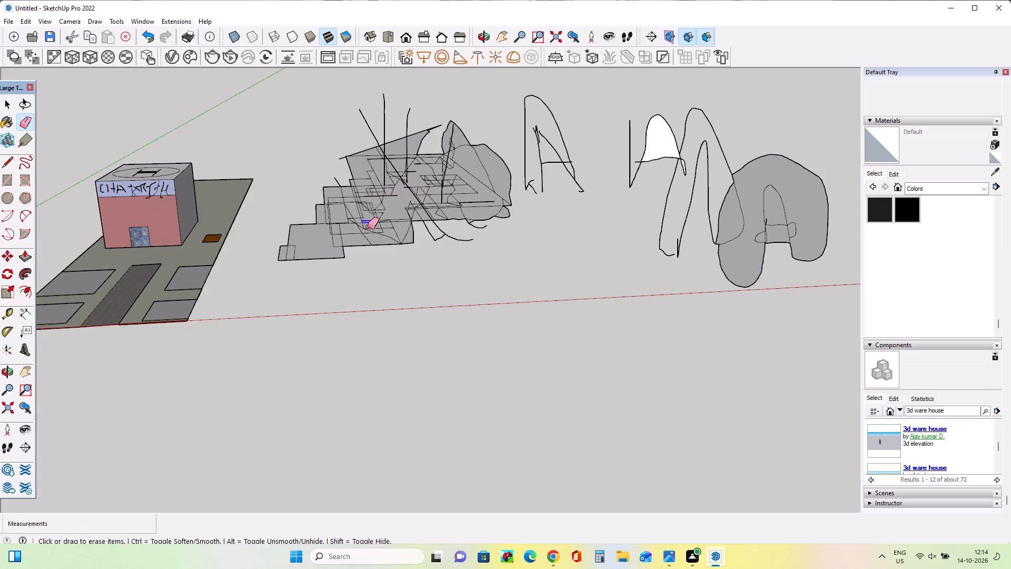
left_click(368, 227)
left_click_drag(370, 225, 395, 224)
left_click(395, 224)
left_click_drag(395, 207, 362, 213)
left_click_drag(320, 182, 329, 198)
left_click(372, 194)
Erase lines where the rectangle cluster overlaps the rounded freehand shape at its far end.
left_click_drag(410, 173, 412, 175)
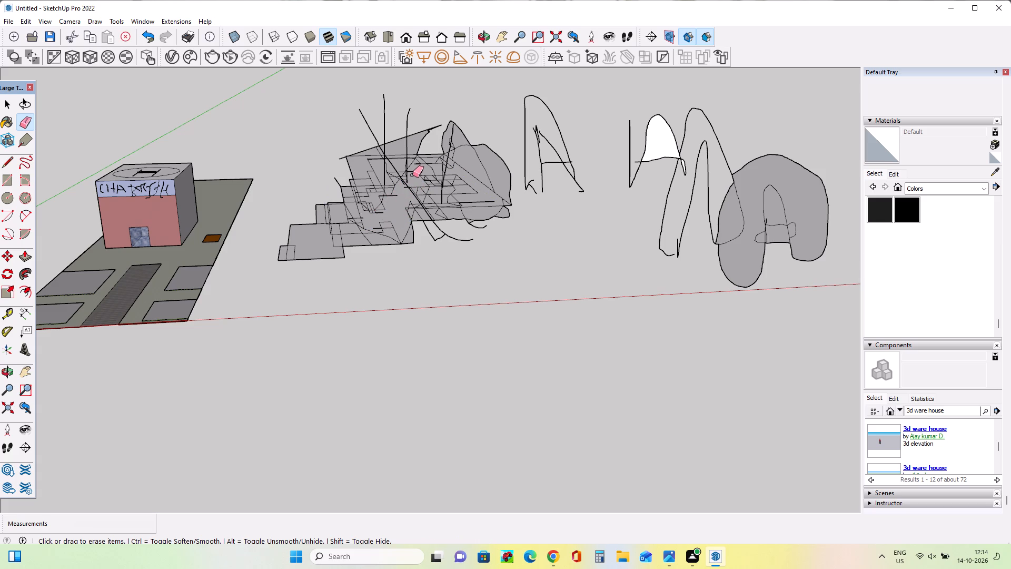
left_click_drag(412, 175, 440, 172)
left_click_drag(448, 159, 464, 175)
left_click(472, 172)
left_click(485, 160)
left_click_drag(487, 171, 484, 189)
left_click_drag(484, 184, 484, 179)
Erase the long freehand strokes over the cluster's upper edge and the lines running down through its centre.
left_click_drag(443, 139, 438, 147)
left_click_drag(413, 140, 379, 145)
left_click_drag(378, 149, 379, 159)
left_click_drag(381, 160, 392, 165)
left_click_drag(397, 165, 401, 170)
left_click_drag(403, 170, 410, 182)
left_click_drag(405, 189, 395, 199)
right_click(405, 192)
left_click_drag(385, 198, 375, 204)
left_click_drag(366, 204, 351, 228)
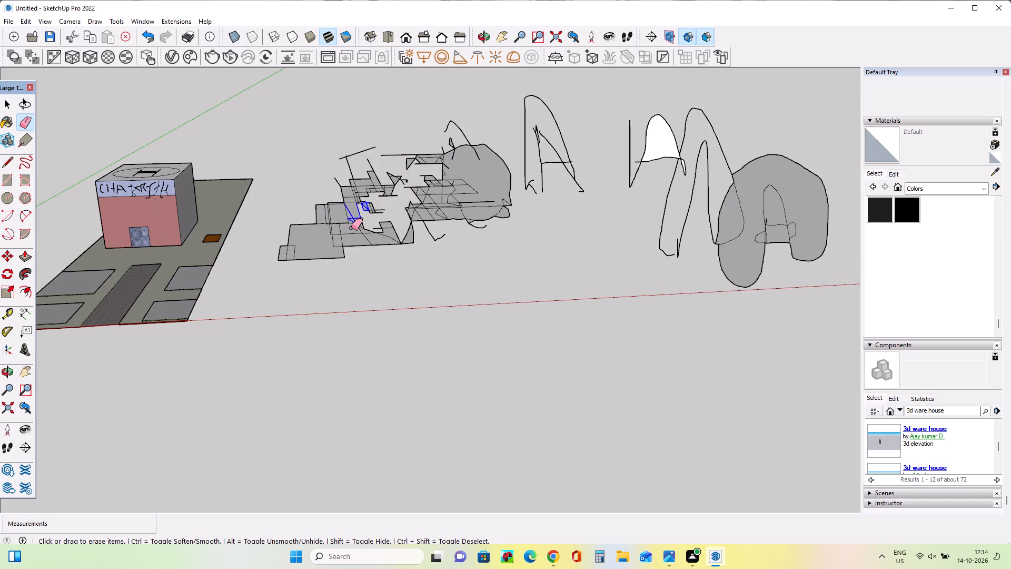
left_click_drag(351, 228, 341, 240)
Erase the lowest large rectangle's edges and the small rectangle at its corner nearest the building.
left_click_drag(251, 200, 251, 217)
left_click_drag(253, 216, 287, 237)
left_click_drag(292, 237, 300, 262)
right_click_drag(293, 244, 300, 262)
left_click_drag(300, 262, 300, 267)
right_click(300, 267)
left_click(289, 246)
left_click_drag(289, 246, 289, 254)
left_click_drag(292, 254, 295, 258)
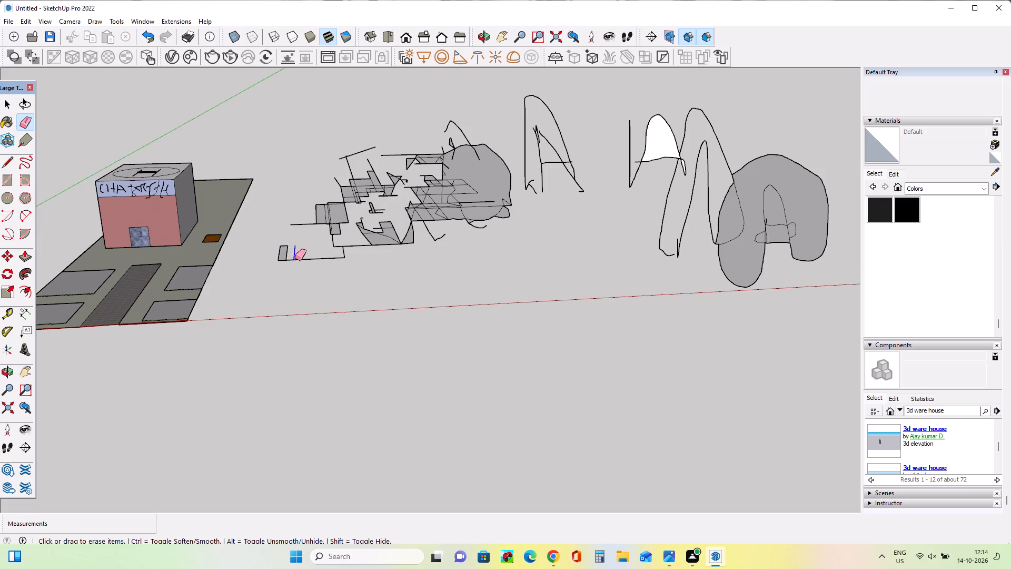
left_click_drag(295, 258, 287, 254)
left_click_drag(252, 238, 260, 244)
left_click_drag(278, 245, 284, 256)
left_click_drag(285, 264, 285, 272)
double_click(293, 258)
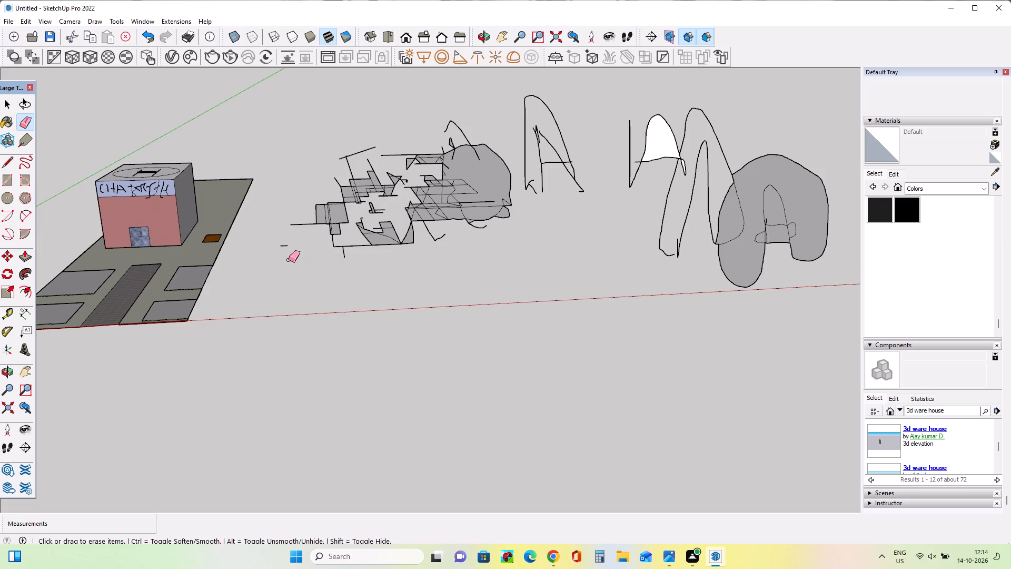
left_click(289, 260)
left_click_drag(286, 240, 288, 249)
Erase the small rectangles at the cluster's building-side end and the long horizontal line below them.
left_click(311, 220)
left_click(316, 221)
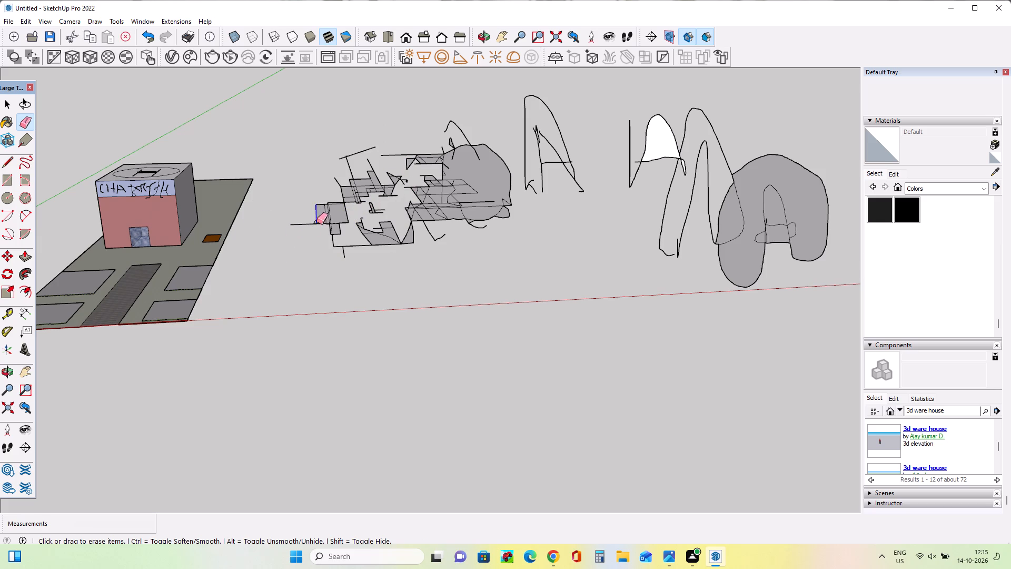
left_click(321, 221)
left_click(325, 219)
left_click(335, 214)
left_click(335, 227)
left_click_drag(335, 227, 329, 231)
left_click(328, 232)
left_click_drag(333, 230, 324, 233)
left_click(341, 222)
left_click(337, 223)
left_click(334, 223)
left_click(323, 225)
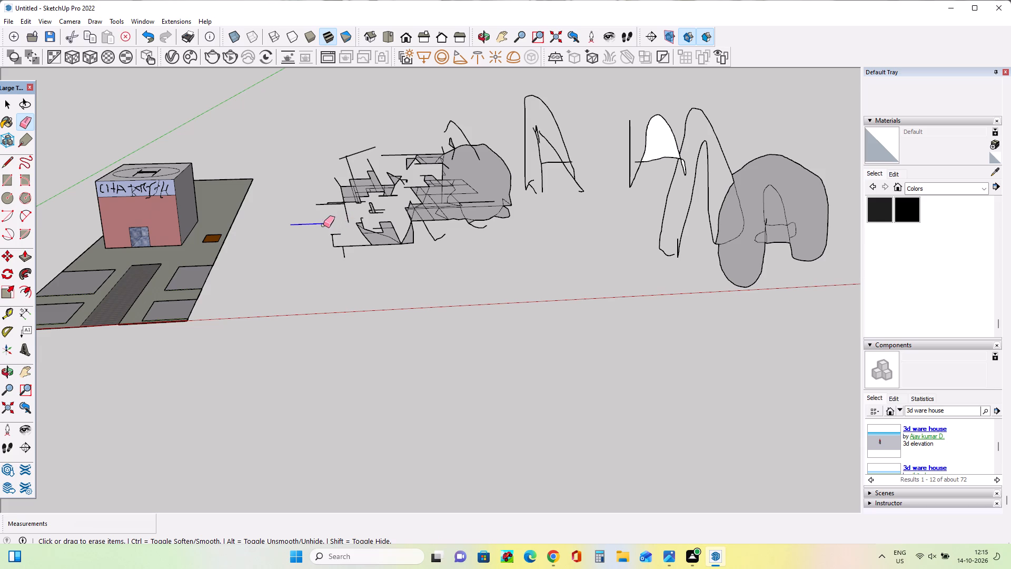
Erase the leftover corner lines and short stubs at the cluster's lower end facing the building.
left_click(334, 235)
left_click(334, 226)
left_click_drag(322, 222, 325, 236)
left_click(330, 224)
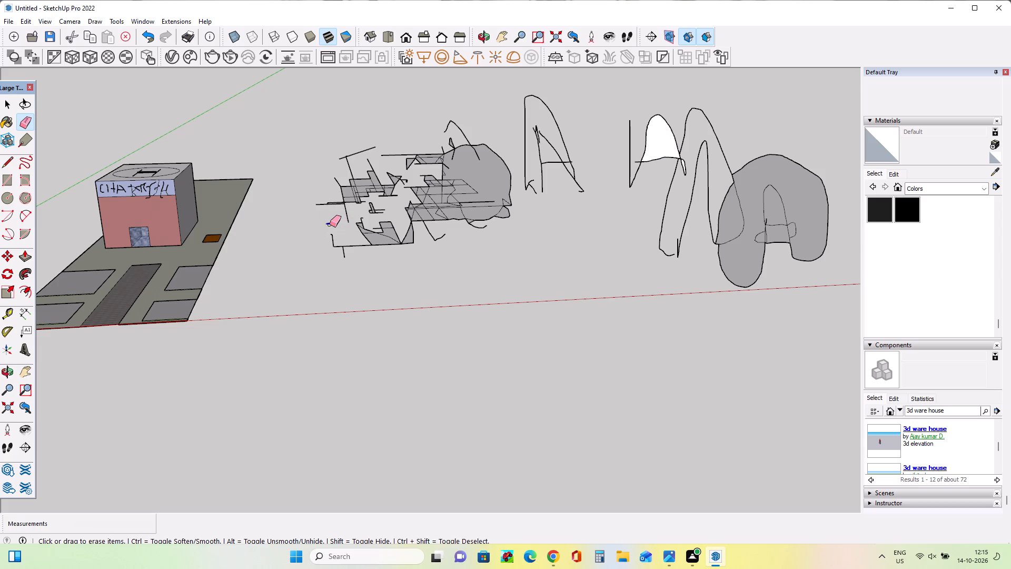
left_click_drag(330, 224, 327, 240)
left_click_drag(335, 236, 330, 243)
left_click_drag(329, 244, 340, 247)
left_click_drag(335, 239, 358, 251)
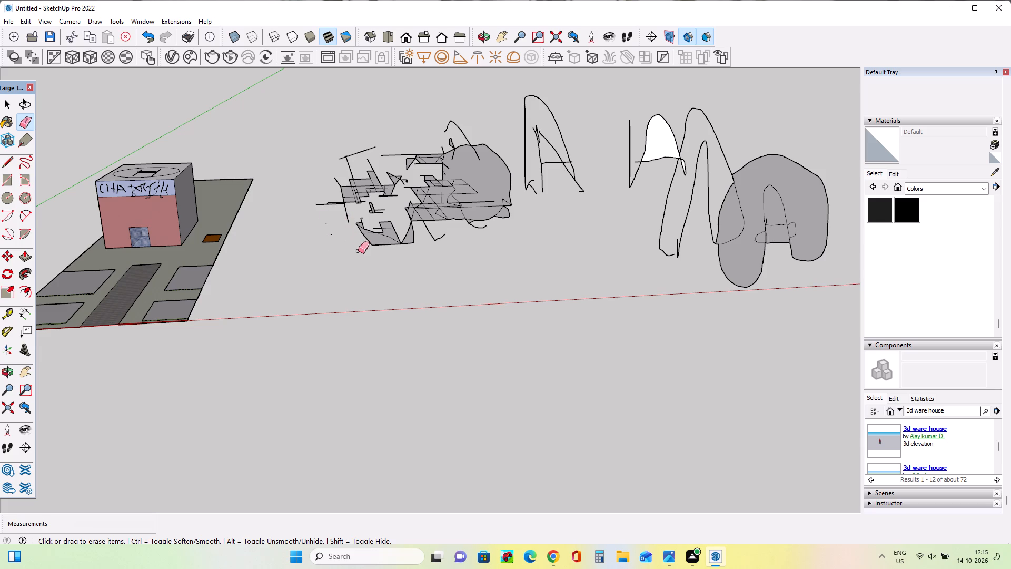
Erase in one sweep across the remaining cluster, the rounded freehand shape, the first letter A and the second A's outline.
left_click_drag(358, 251, 362, 207)
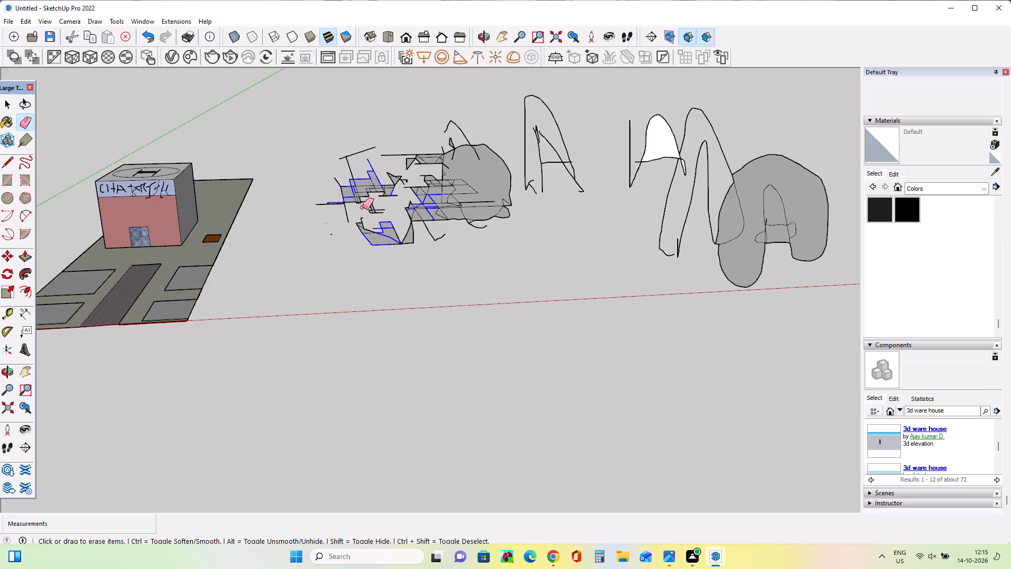
left_click_drag(362, 207, 395, 200)
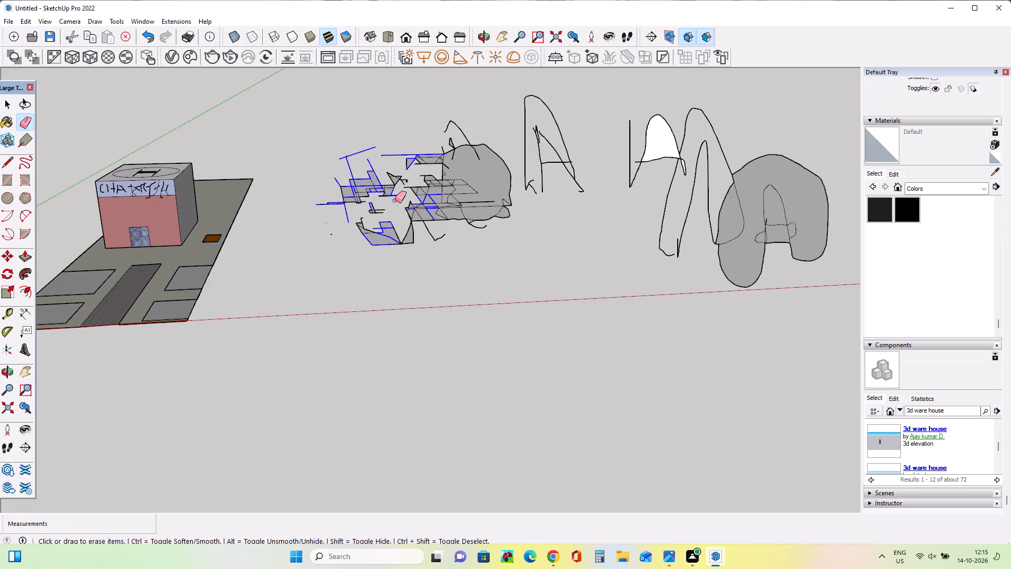
left_click_drag(395, 200, 521, 187)
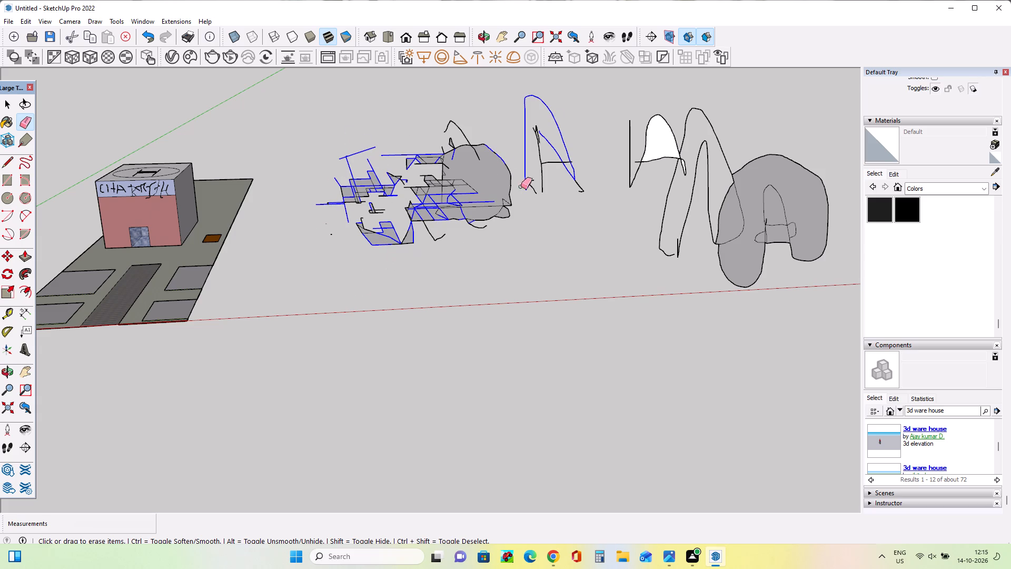
left_click_drag(521, 187, 459, 118)
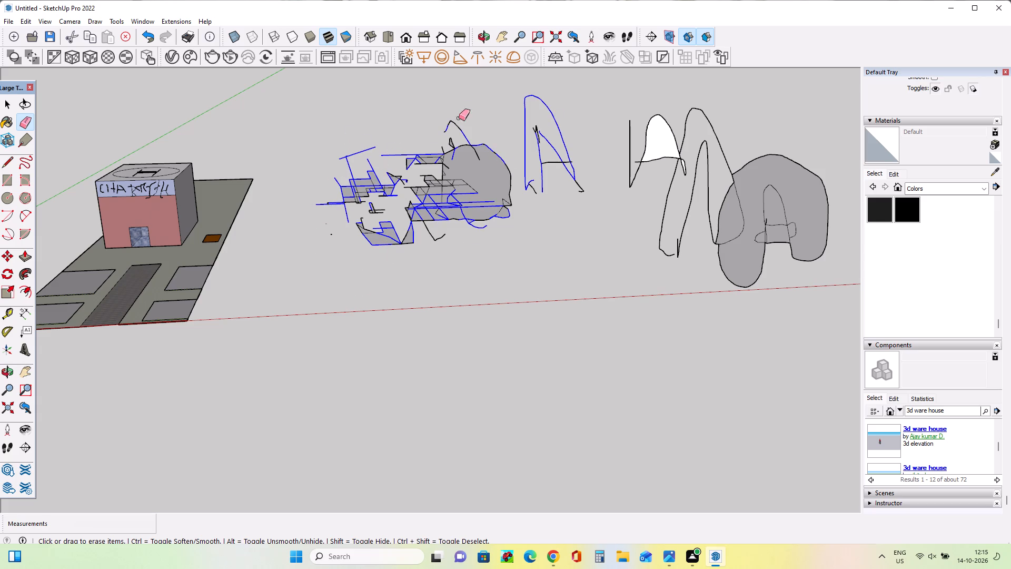
left_click_drag(459, 118, 522, 123)
left_click_drag(522, 123, 673, 130)
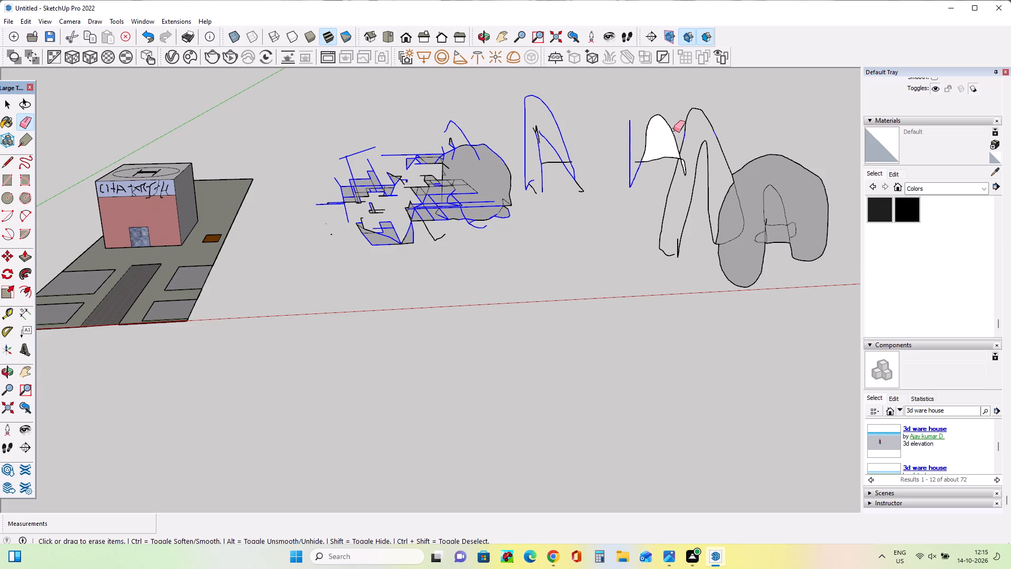
left_click_drag(673, 130, 726, 127)
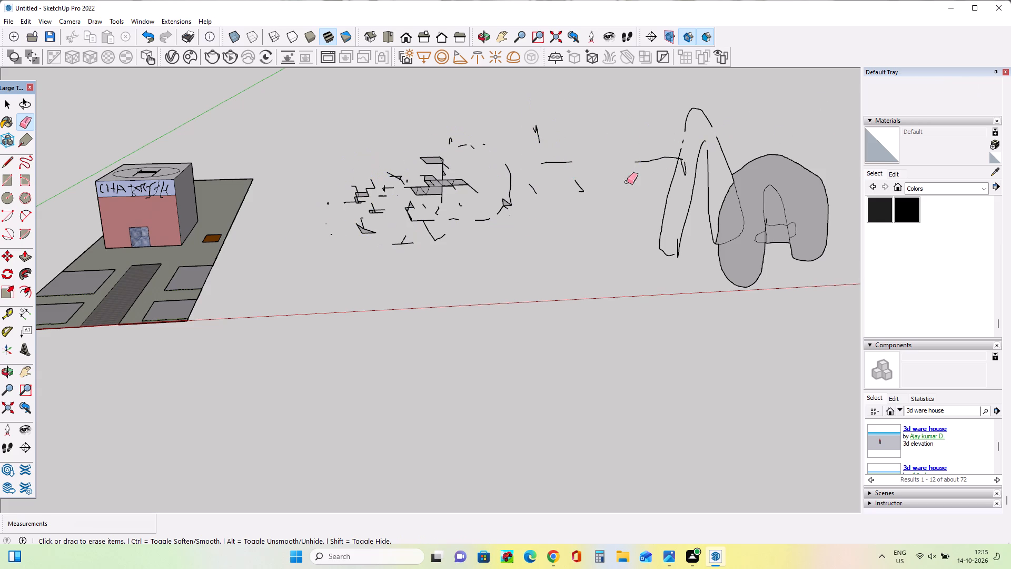
Erase more of the broken line fragments left in the building-side half of the cluster.
left_click_drag(322, 194, 403, 148)
left_click_drag(410, 139, 401, 153)
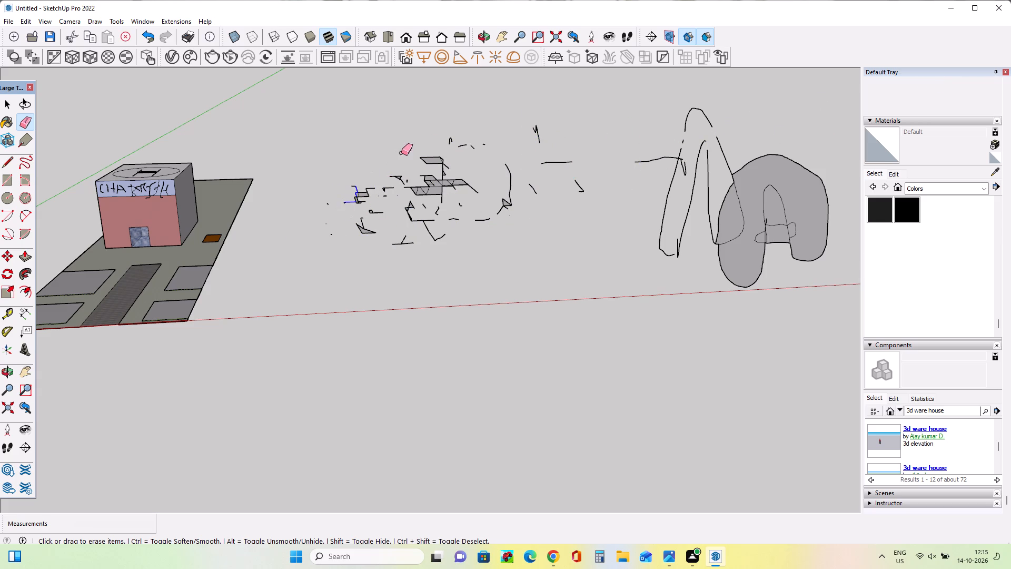
left_click_drag(401, 153, 385, 209)
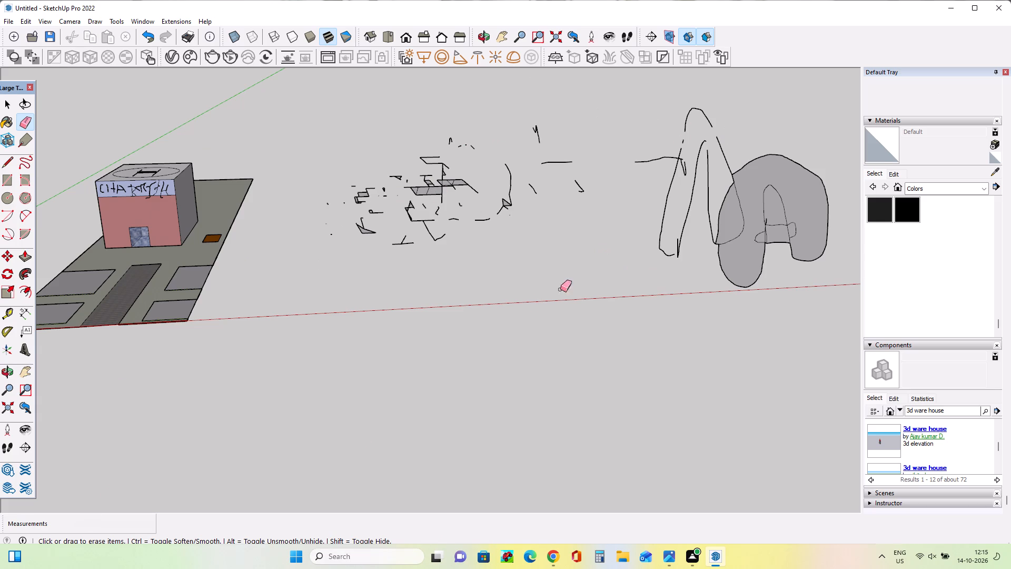
left_click_drag(530, 307, 538, 341)
Display the Edit toolbar.
right_click(21, 121)
right_click(21, 121)
right_click(21, 121)
right_click(21, 121)
right_click(21, 121)
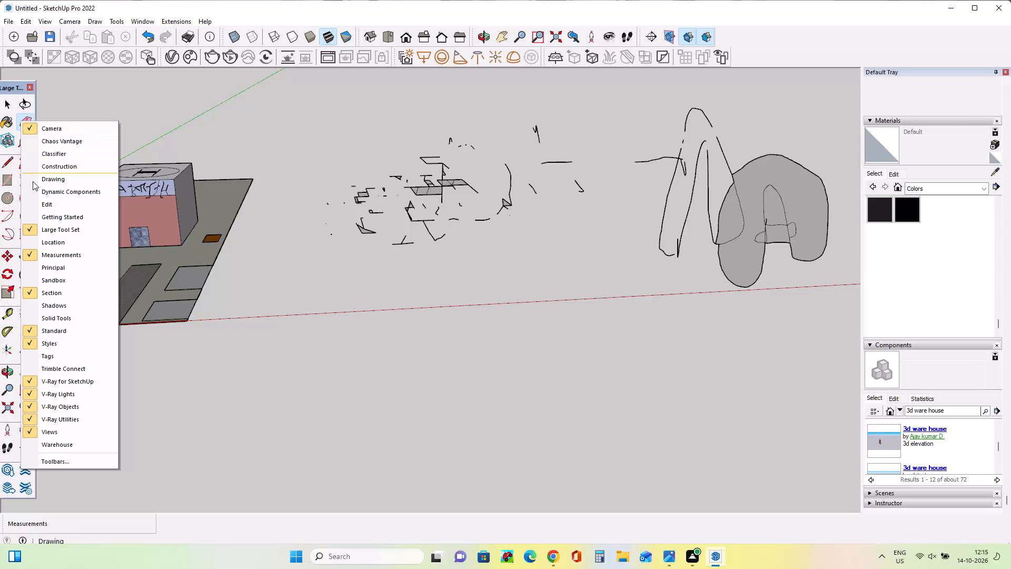
left_click(43, 203)
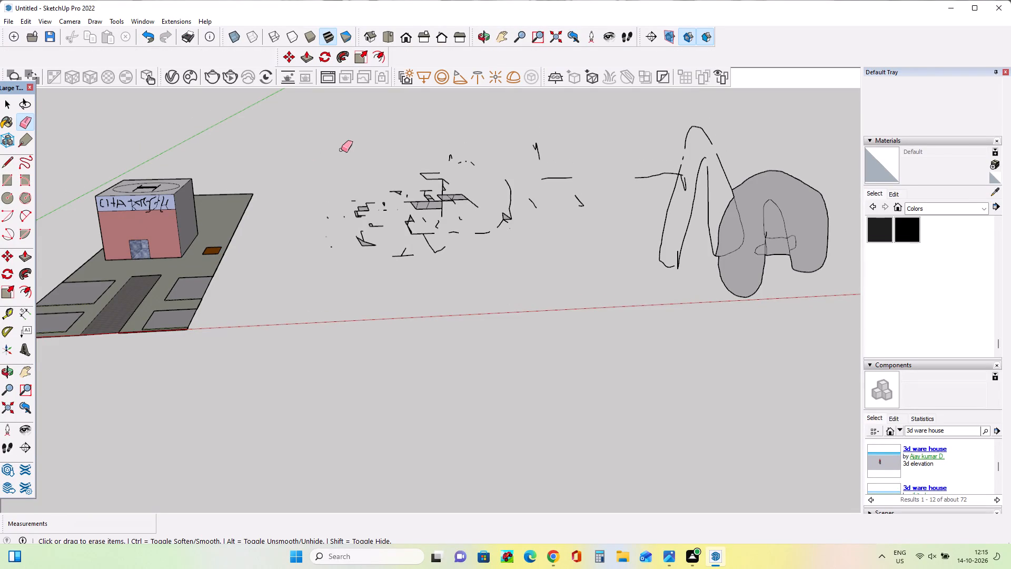
Erase further small fragments across the remains of the rectangle cluster.
left_click_drag(363, 197, 478, 190)
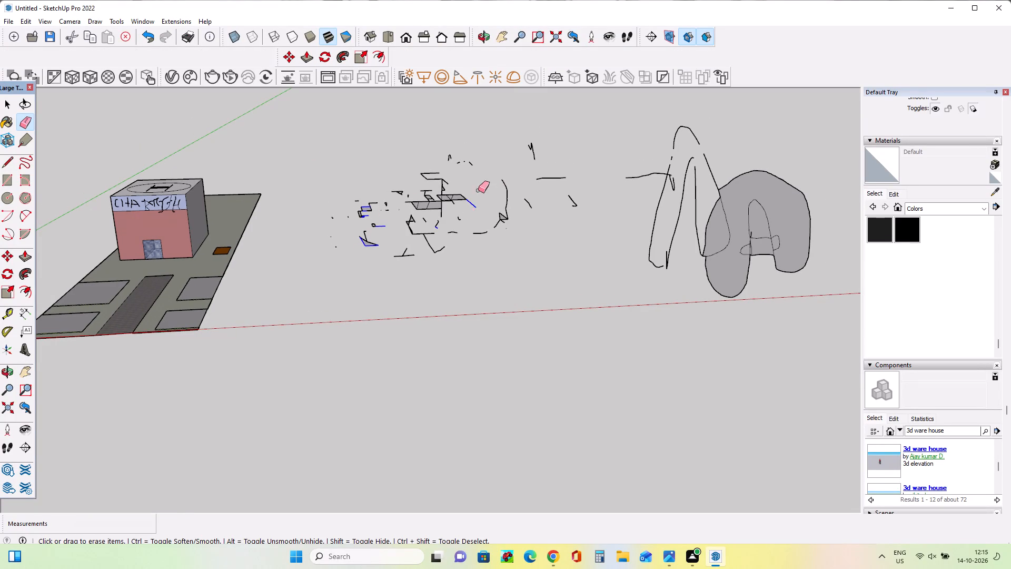
left_click_drag(478, 190, 499, 159)
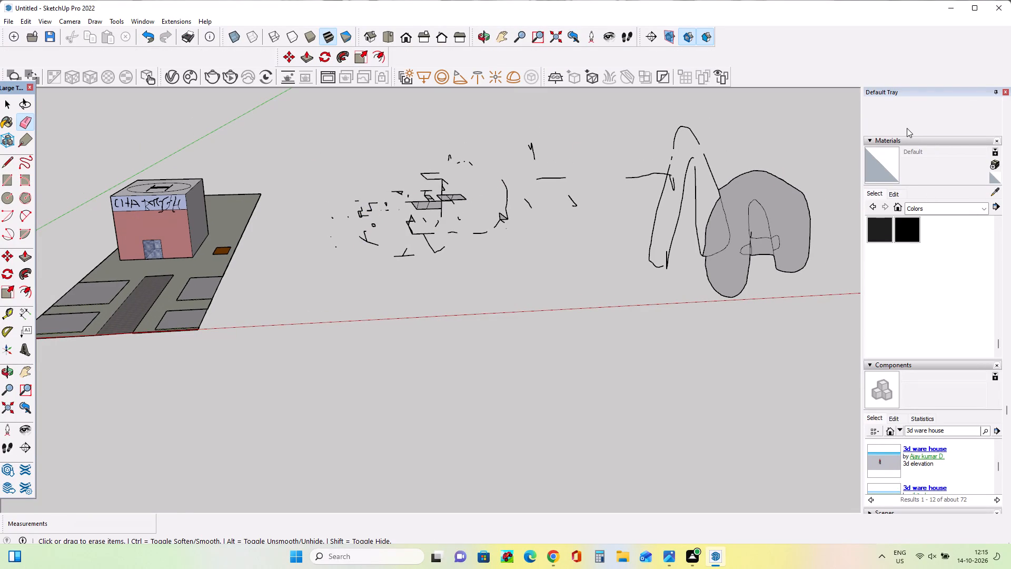
Set the Default Tray to auto-hide.
left_click(997, 91)
Erase across the large freehand arches, the second A's crossbar and the remaining cluster fragments.
left_click_drag(809, 216, 388, 294)
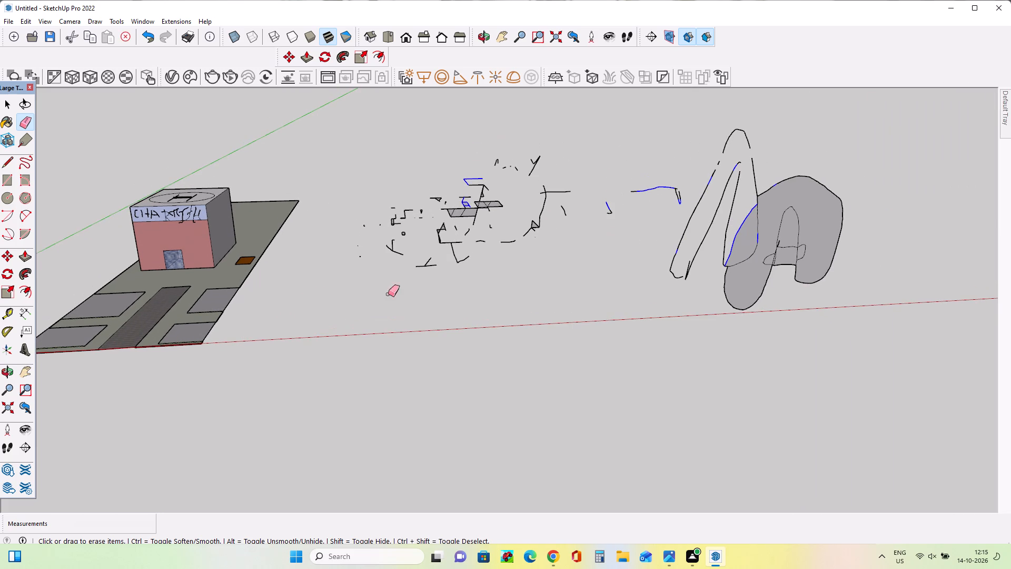
left_click_drag(388, 294, 433, 278)
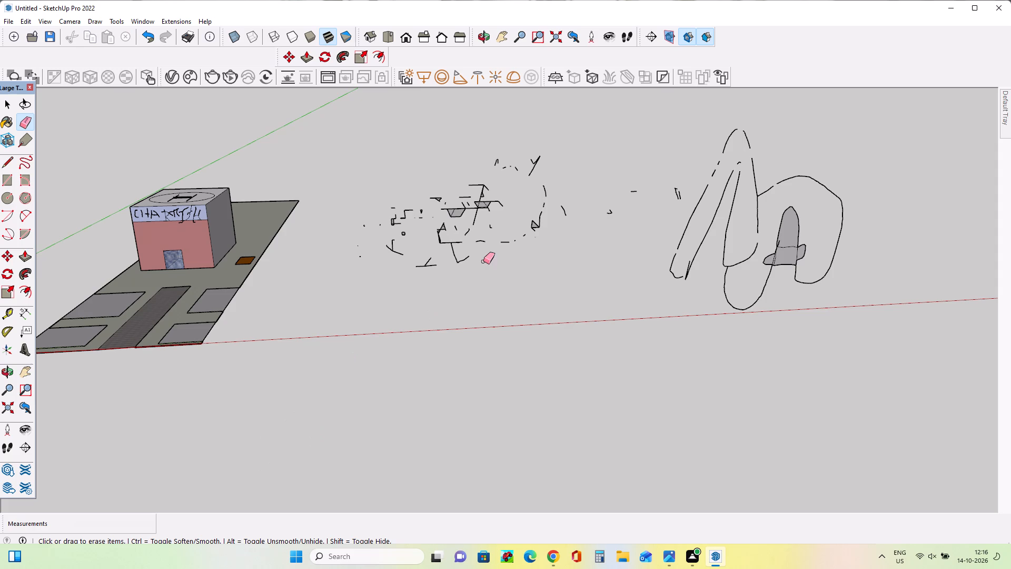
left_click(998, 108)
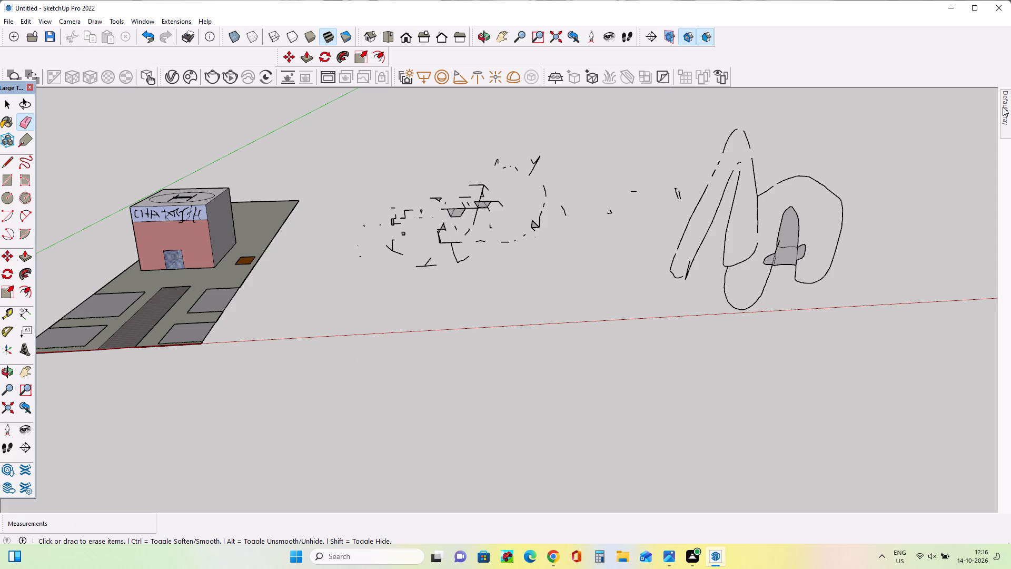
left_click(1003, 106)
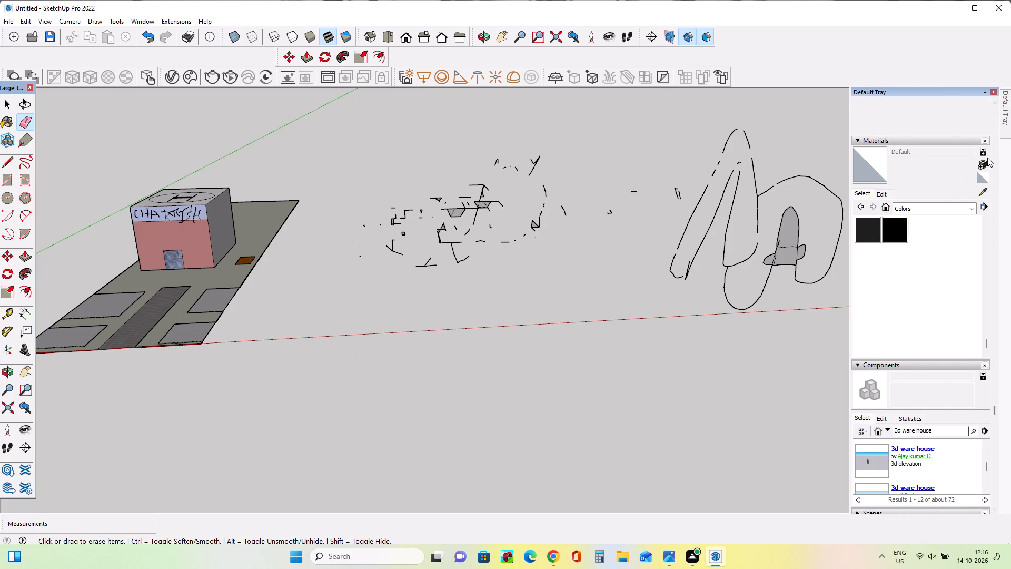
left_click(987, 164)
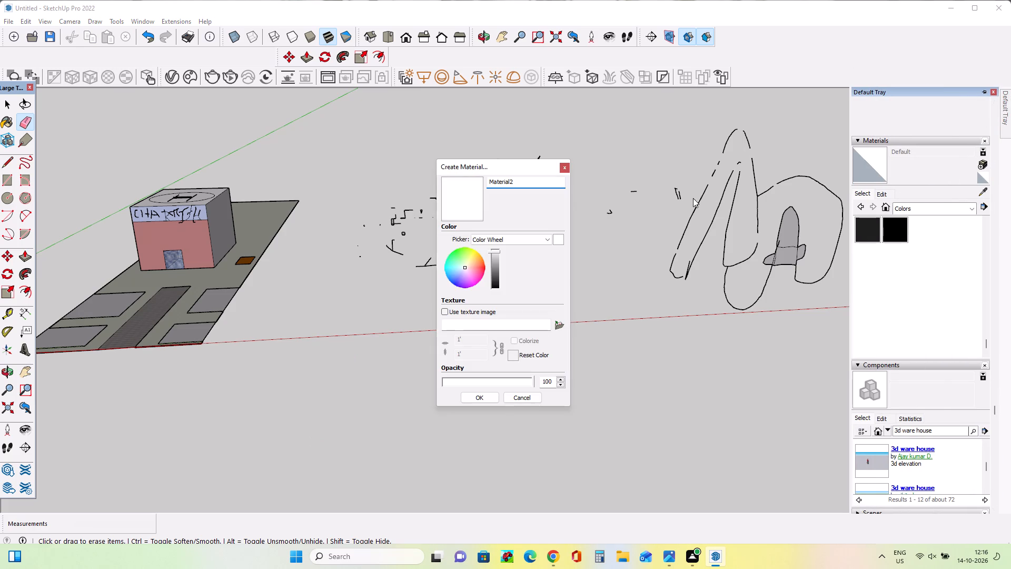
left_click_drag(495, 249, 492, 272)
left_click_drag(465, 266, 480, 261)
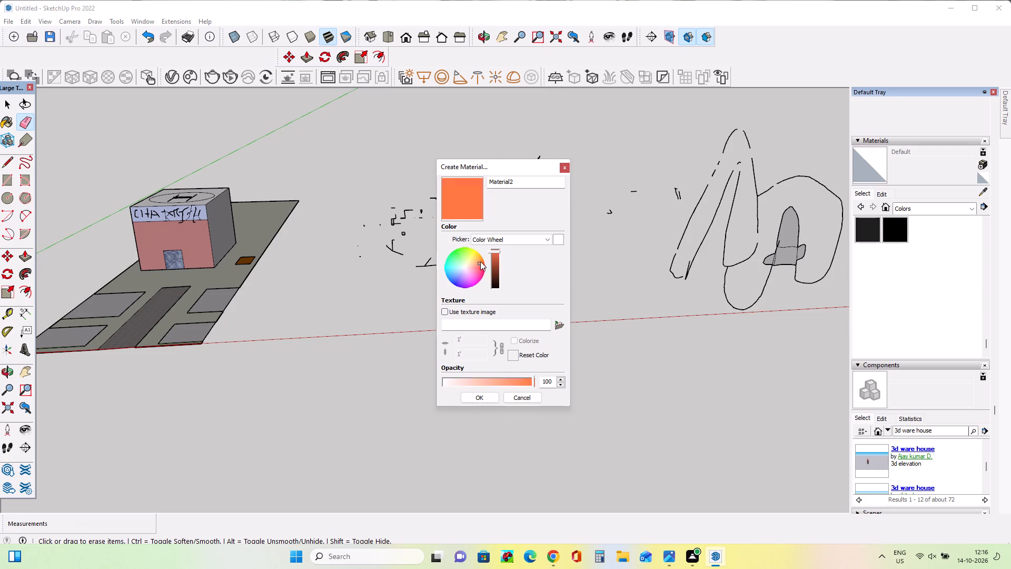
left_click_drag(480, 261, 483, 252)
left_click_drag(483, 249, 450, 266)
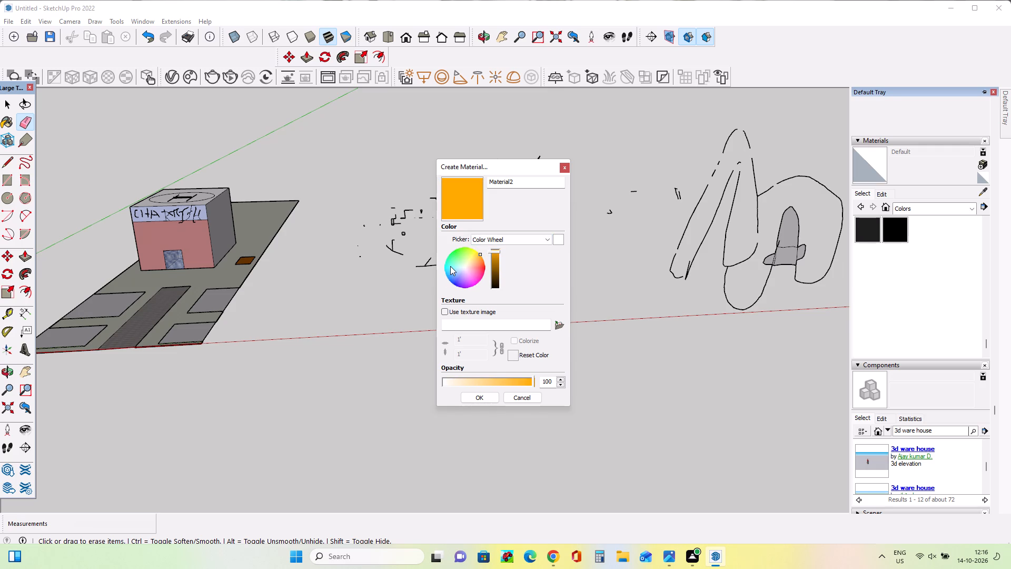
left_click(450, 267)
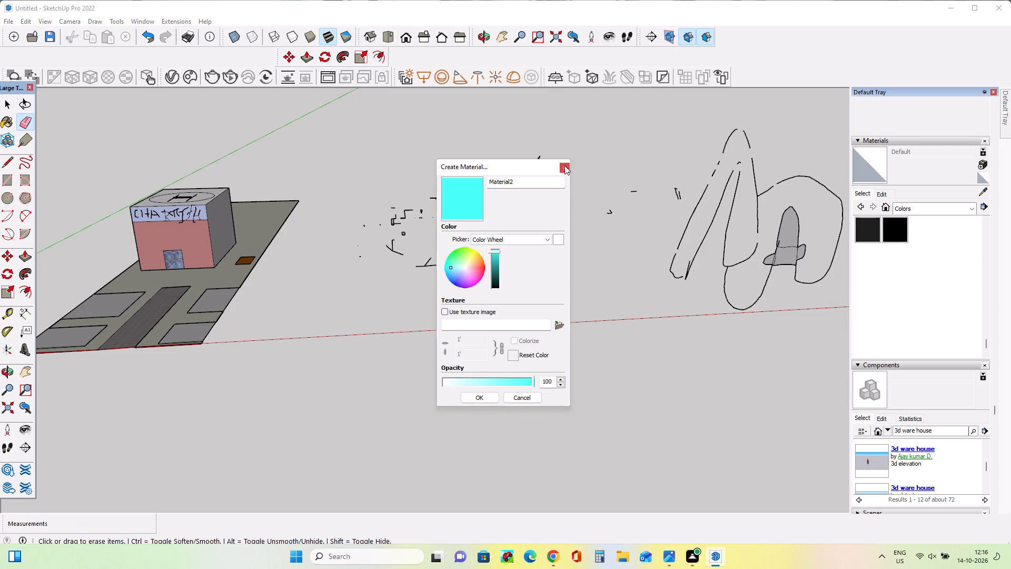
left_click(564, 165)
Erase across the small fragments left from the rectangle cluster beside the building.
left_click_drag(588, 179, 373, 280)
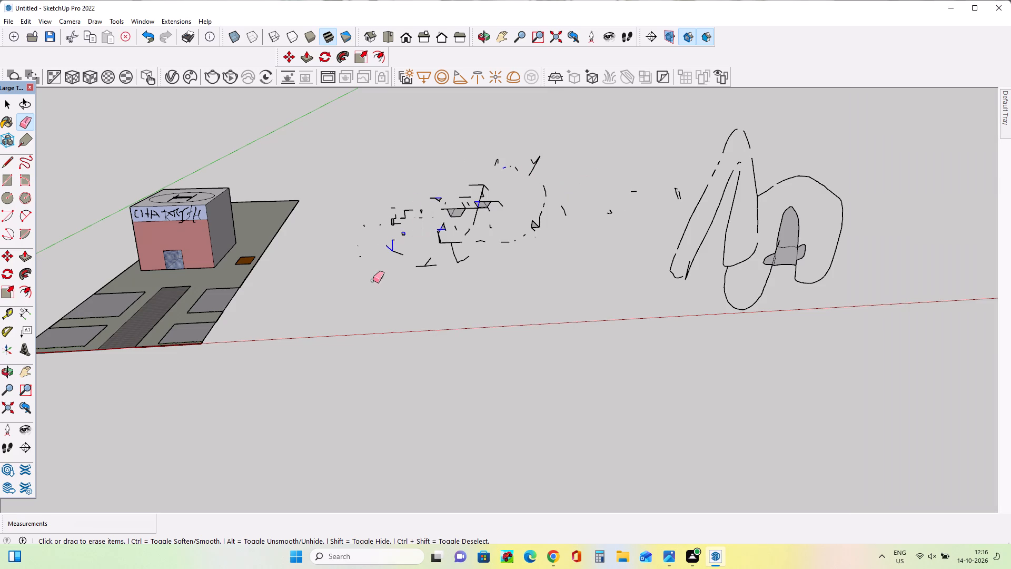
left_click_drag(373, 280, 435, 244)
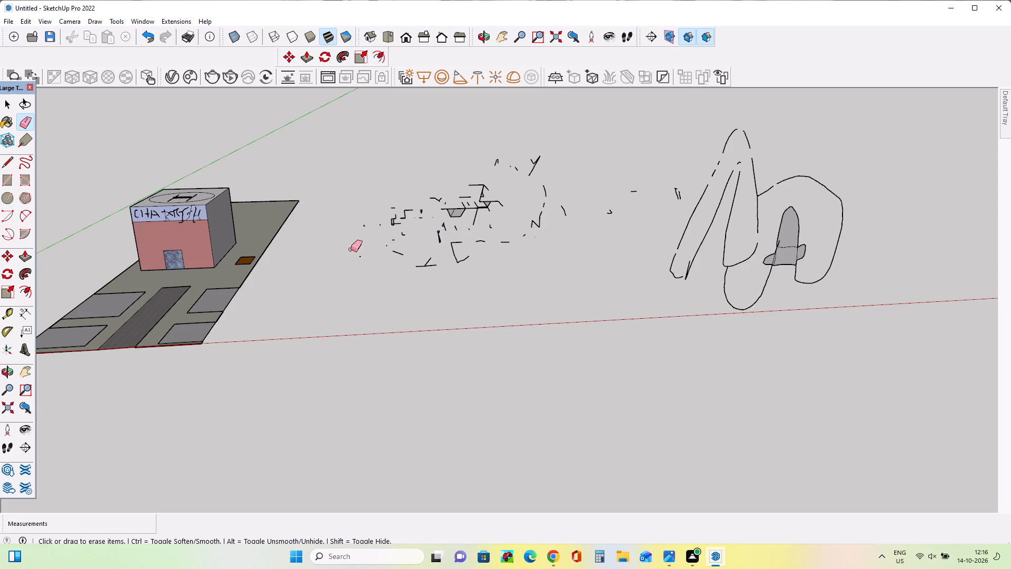
Undo the recent erasures across the large freehand arches, the letter shapes and the rectangle cluster.
key("ctrl+z")
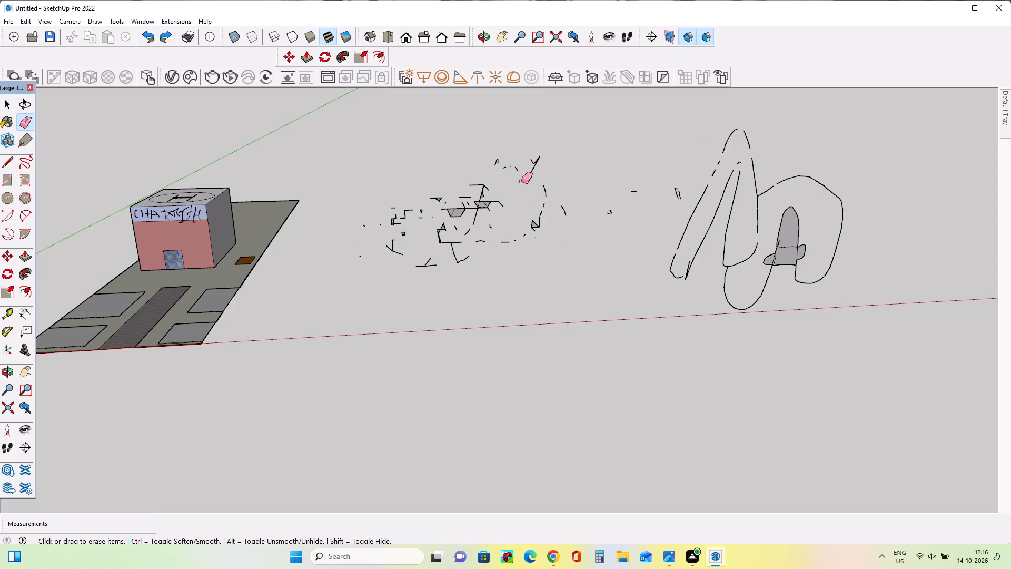
key("ctrl+z")
type("zzz")
key("ctrl+z")
key("ctrl+z")
key("ctrl+z")
key("ctrl+z")
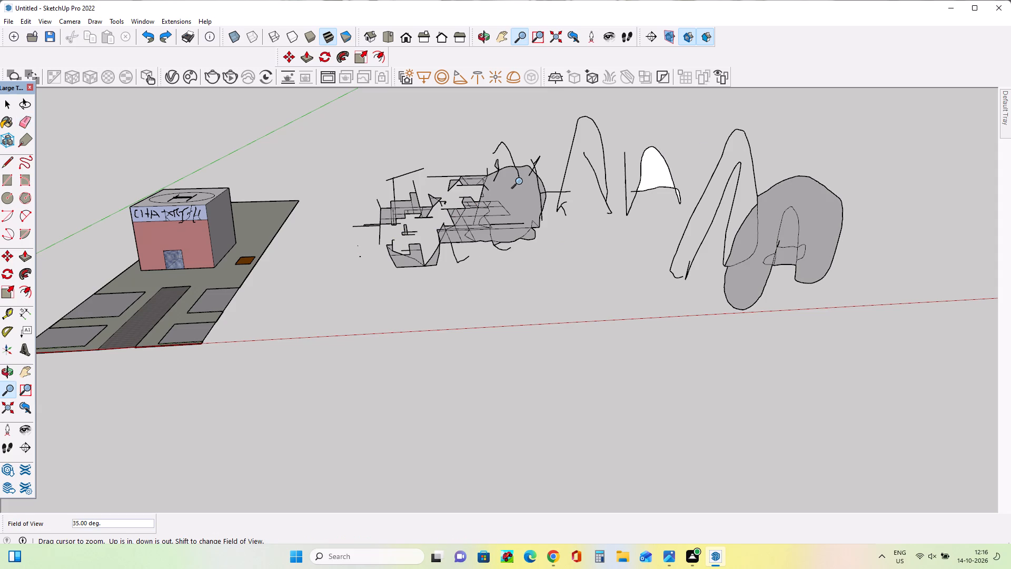
Undo the earlier erasures along the near end of the rectangle cluster, next to the building.
type("zzzzzzzzzzzzz")
key("ctrl+z")
type("zzzz")
key("ctrl+z")
type("zzz")
key("ctrl+z")
type("zzzzz")
key("ctrl+z")
key("ctrl+z")
key("z")
key("ctrl+z")
key("ctrl+z")
key("z")
key("ctrl+z")
key("z")
key("ctrl+z")
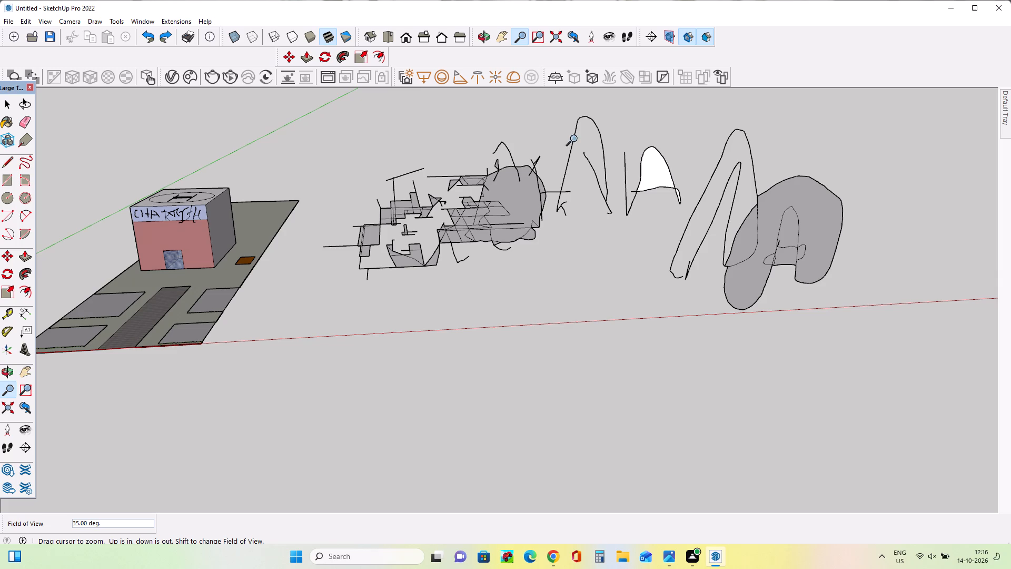
key("z")
key("z")
left_click(867, 56)
key("ctrl+z")
double_click(867, 56)
key("ctrl+z")
type("zzz")
key("ctrl+z")
key("ctrl+z")
right_click(845, 56, "ctrl")
key("ctrl+z")
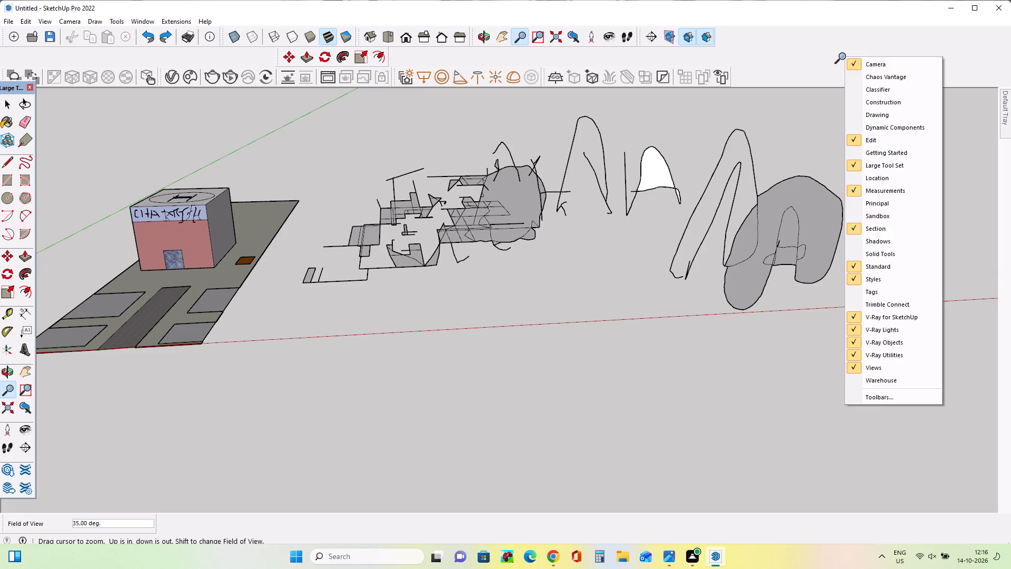
Undo the remaining erasures across the overlapping rectangles and the stray lines running through them.
left_click(845, 56)
key("ctrl+z")
key("ctrl+z")
left_click(842, 56, "ctrl")
key("ctrl+z")
left_click(840, 56, "ctrl")
key("z")
key("ctrl+z")
left_click(840, 56, "ctrl")
key("ctrl+z")
left_click(840, 56, "ctrl")
key("ctrl+z")
left_click(840, 56, "ctrl")
left_click_drag(840, 56, 1009, 56)
right_click(1009, 56, "ctrl")
key("ctrl+z")
key("ctrl+z")
type("zz")
key("ctrl+z")
key("ctrl+z")
type("zz")
key("ctrl+z")
key("ctrl+z")
key("ctrl+z")
left_click_drag(1010, 56, 944, 56, "ctrl")
key("z")
key("ctrl+z")
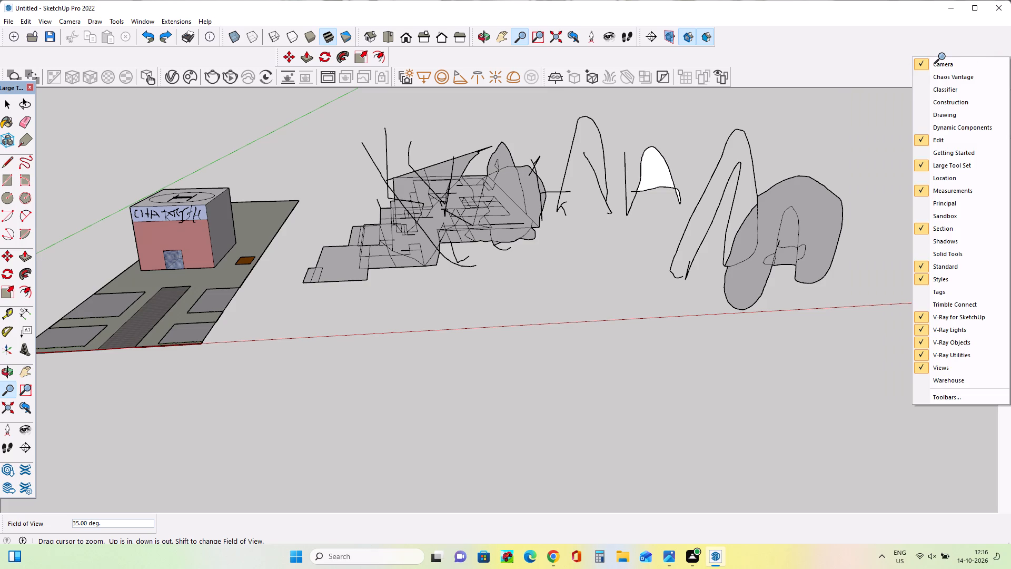
key("ctrl+z")
key("ctrl+z")
type("zzz")
right_click(944, 56, "ctrl")
key("z")
key("ctrl+z")
left_click(944, 56, "ctrl")
key("ctrl+z")
key("z")
right_click(944, 56, "ctrl")
key("z")
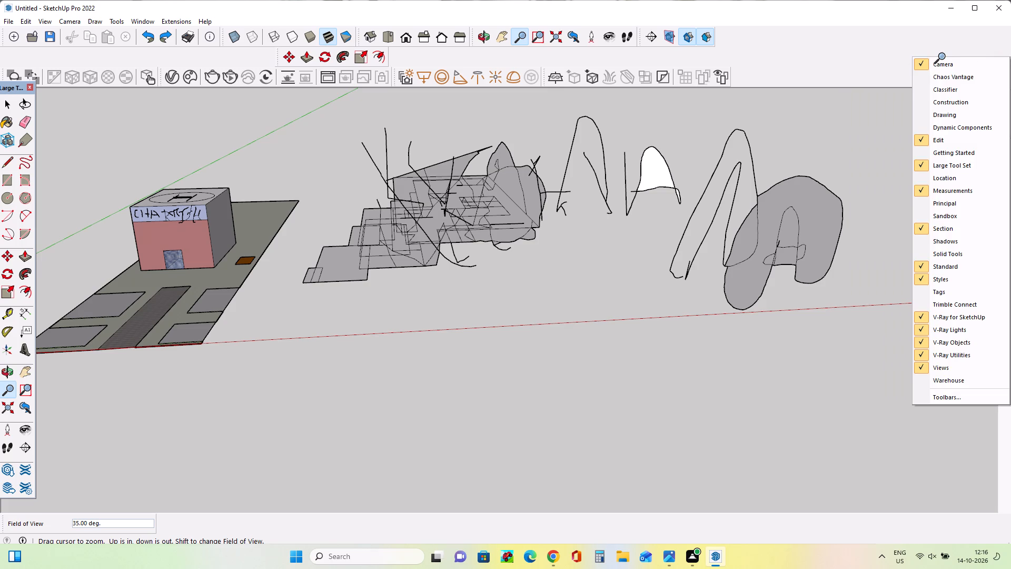
key("ctrl+z")
key("z")
key("ctrl+z")
right_click(944, 56, "ctrl")
right_click(944, 56)
key("ctrl+z")
right_click(944, 56, "ctrl")
right_click(944, 56)
key("ctrl+z")
key("ctrl+z")
right_click(944, 56, "ctrl")
key("ctrl+z")
scroll(944, 56, "right", 1)
key("ctrl+z")
Keep undoing past the erasures to remove the freehand A shape farthest from the building.
type("zzzzzzz")
key("ctrl+z")
key("ctrl+z")
type("zzzzzz")
key("ctrl+z")
type("zzz")
key("ctrl+z")
type("zzzz")
key("ctrl+z")
key("ctrl+z")
key("ctrl+z")
key("z")
key("ctrl+z")
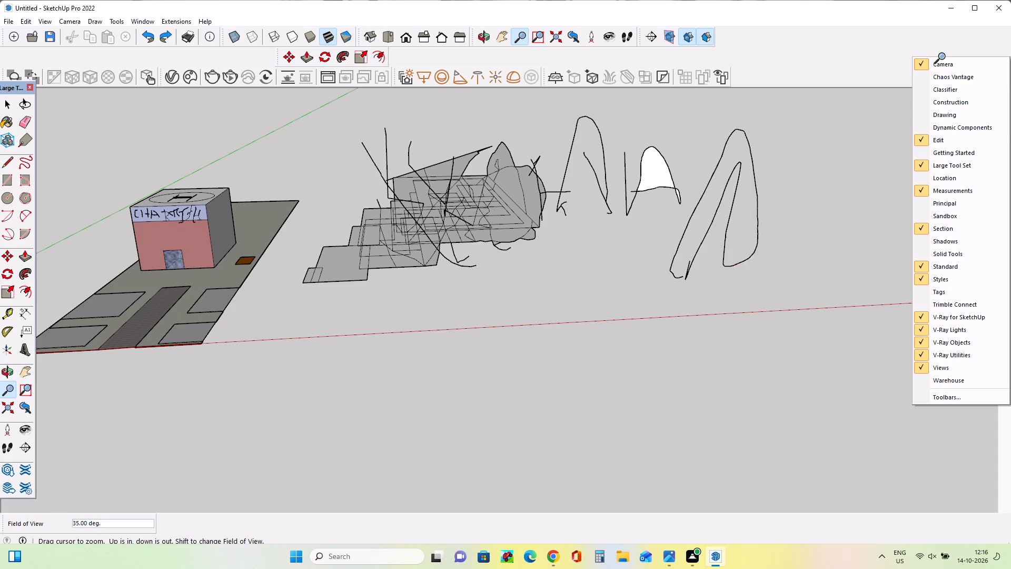
Undo the drawing of the remaining freehand arches and letter strokes beyond the rectangle cluster.
key("ctrl+z")
type("zzzzz")
key("ctrl+z")
key("ctrl+z")
type("zzzzzzzzzz")
key("ctrl+z")
key("z")
key("ctrl+z")
type("zZzZZzzzZzzZZzzzzZZzzZZ")
key("ctrl+z")
key("z")
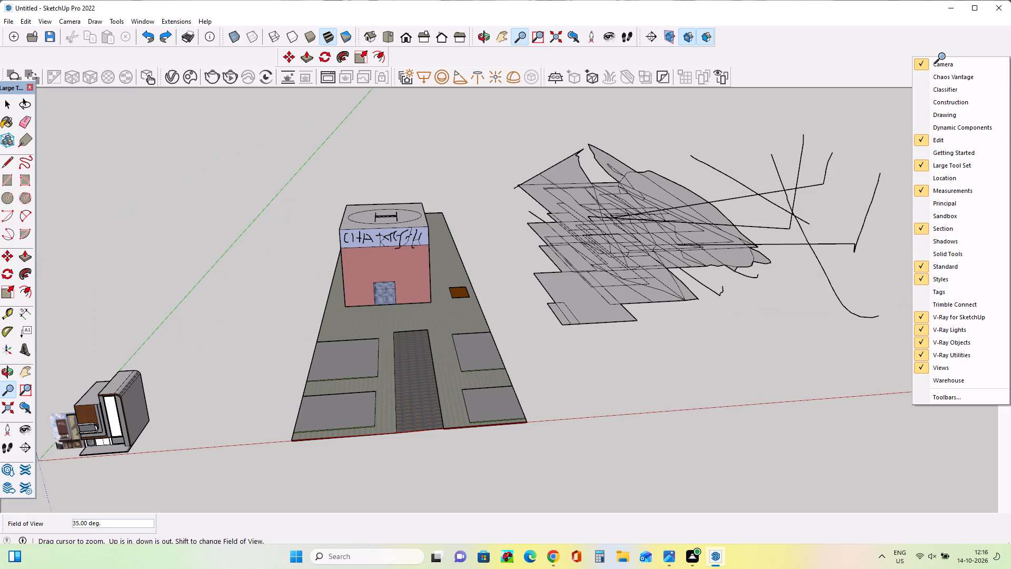
key("ctrl+z")
type("zzzzzz")
key("ctrl+z")
type("zzz")
Undo the rounded freehand outlines around the rectangles and the long stray strokes beyond them, leaving one bent stroke.
left_click(870, 131)
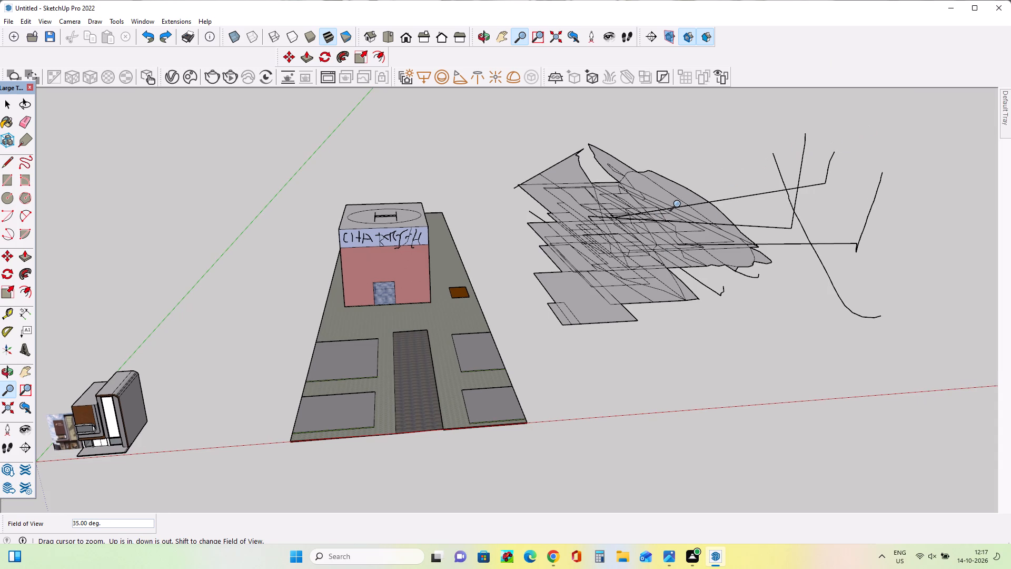
key("z")
key("z")
left_click(924, 0)
key("ctrl+z")
key("ctrl+z")
type("zz")
key("ctrl+z")
key("z")
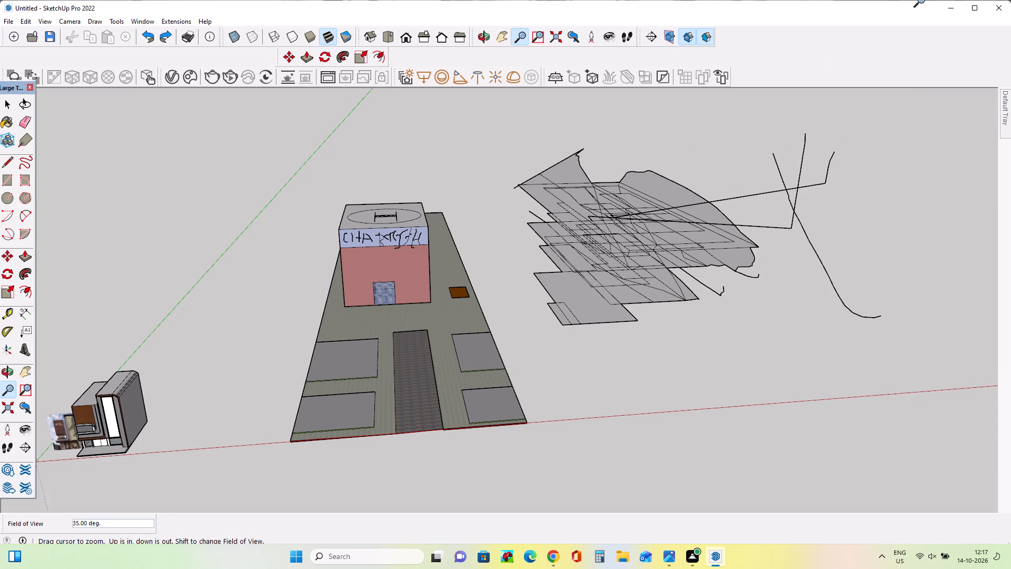
key("ctrl+z")
type("zzzzzzzzzz")
type("zzz")
key("ctrl+z")
key("z")
key("z")
key("z")
type("zz")
key("z")
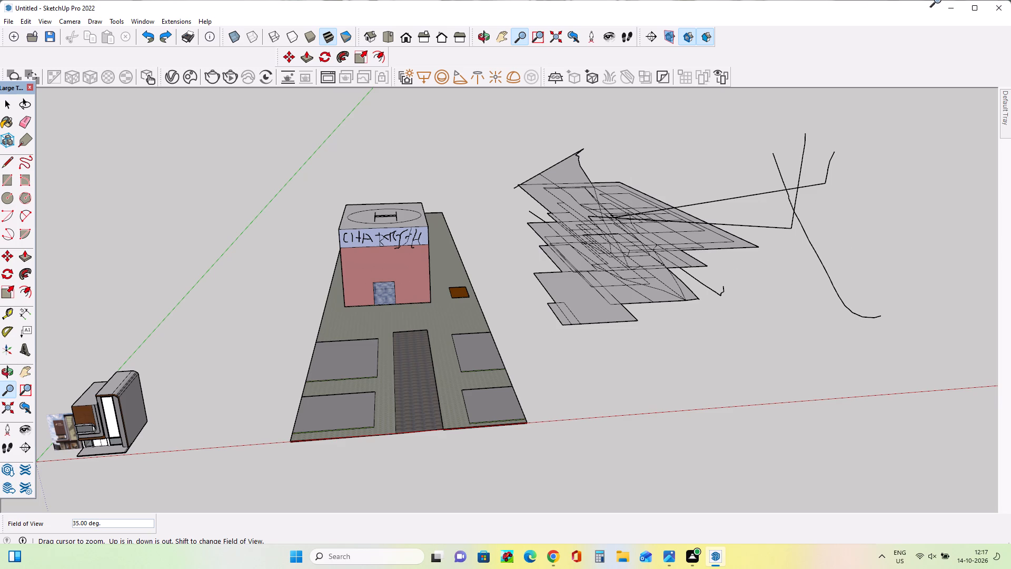
key("ctrl+z")
key("ctrl+z")
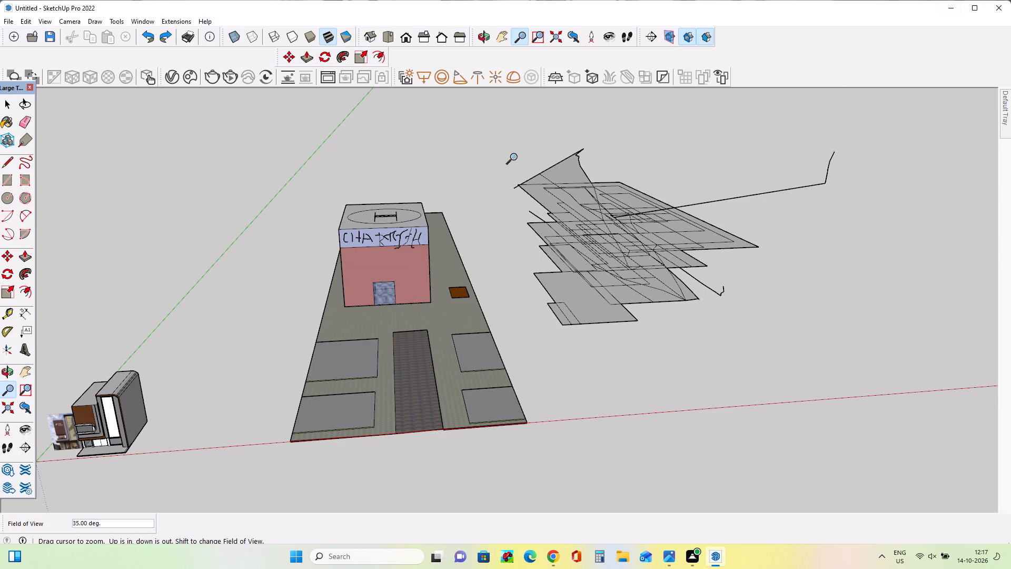
Select all the overlapping rectangles and stray lines beside the building and try to erase them together.
left_click(6, 102)
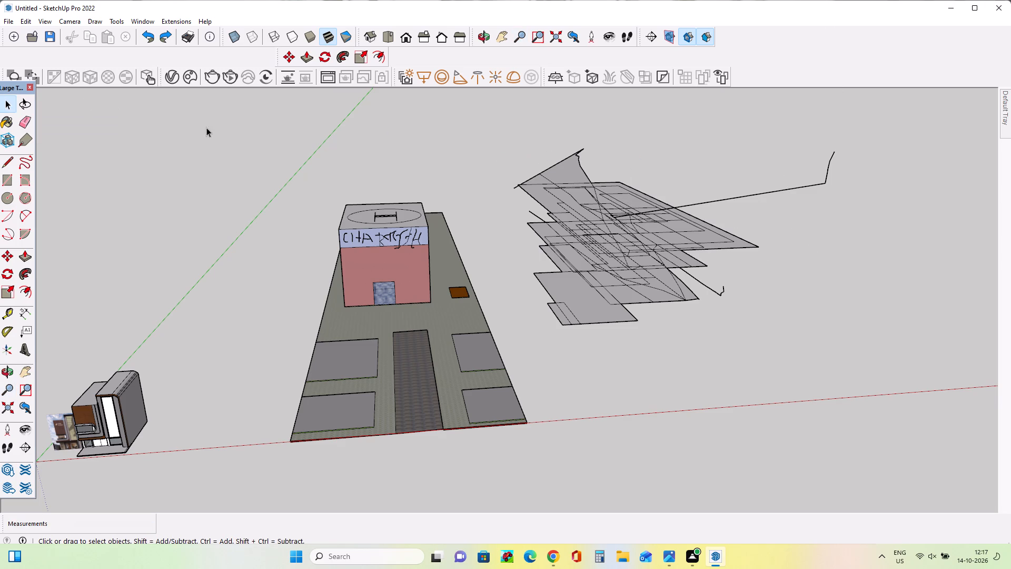
left_click_drag(508, 166, 878, 336)
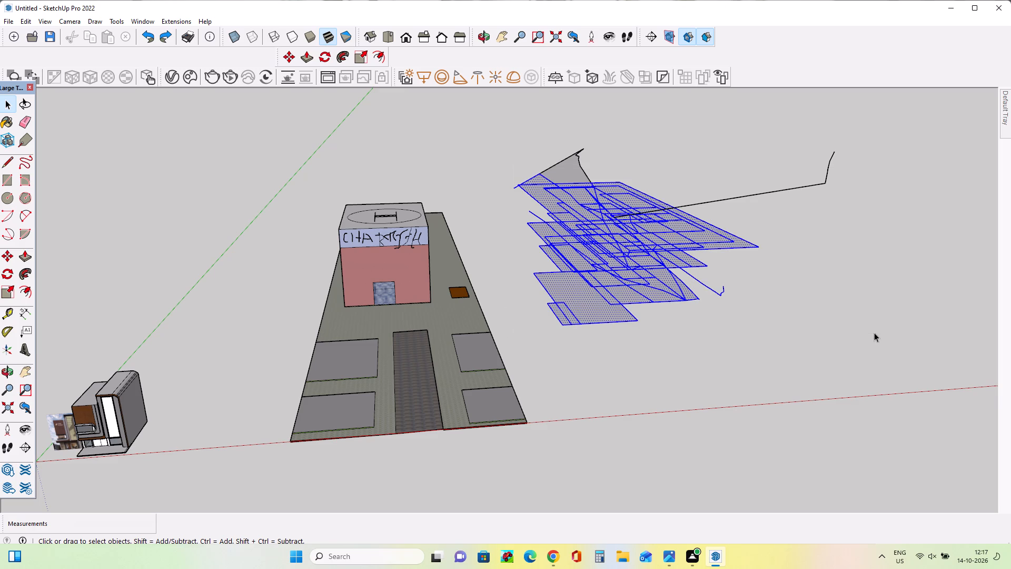
left_click_drag(483, 126, 830, 335)
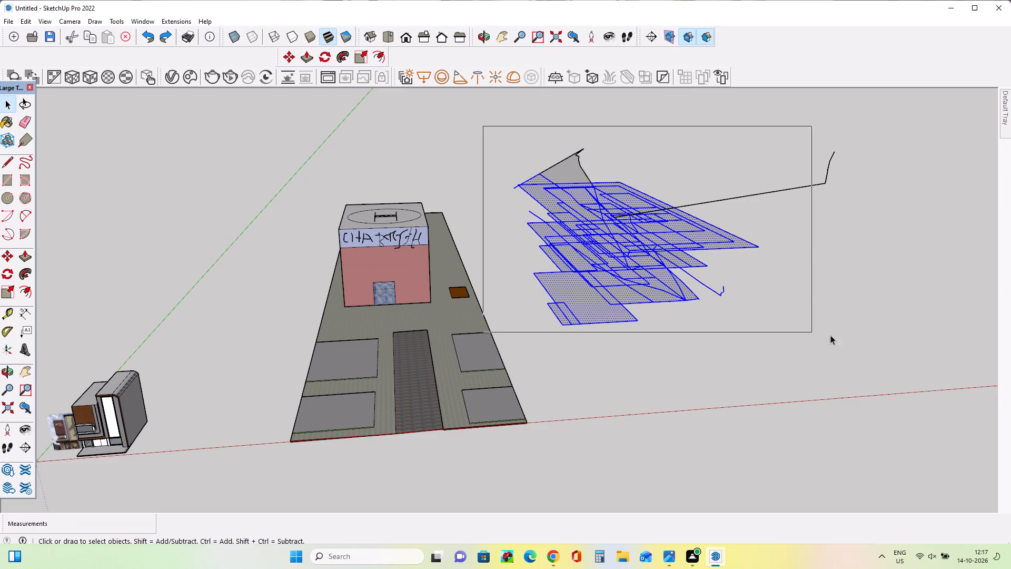
left_click_drag(830, 335, 879, 341)
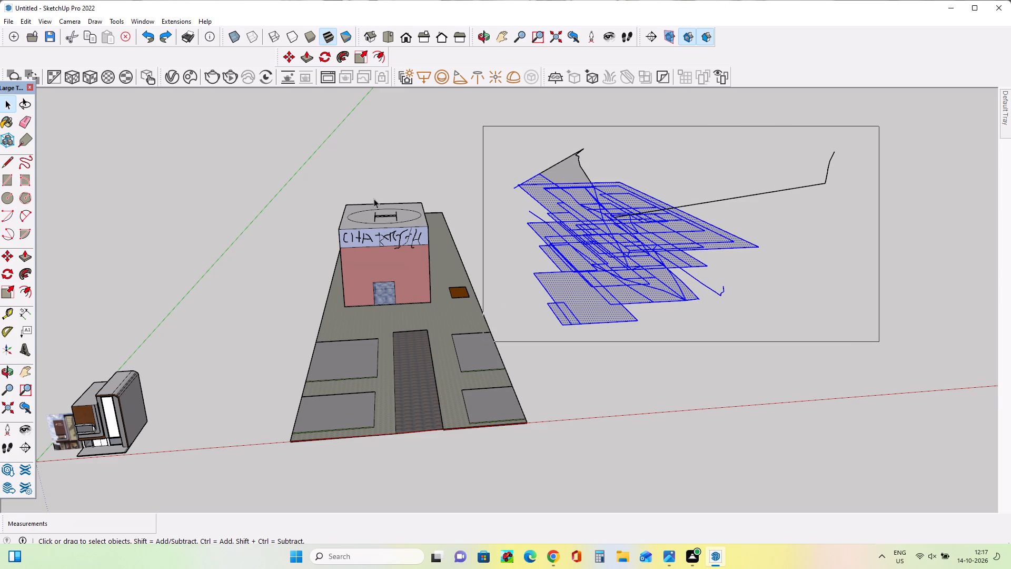
left_click(25, 122)
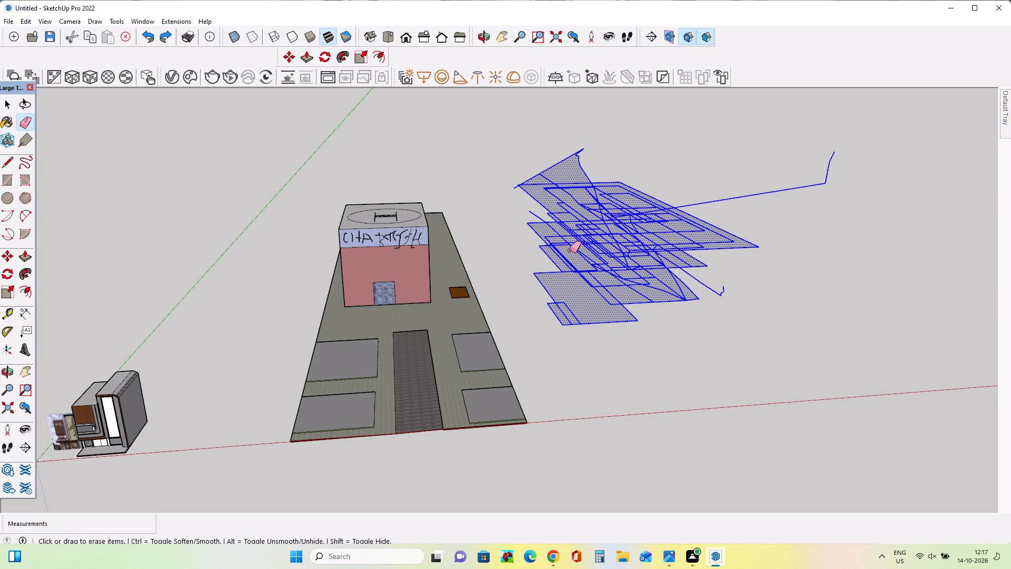
left_click(598, 229)
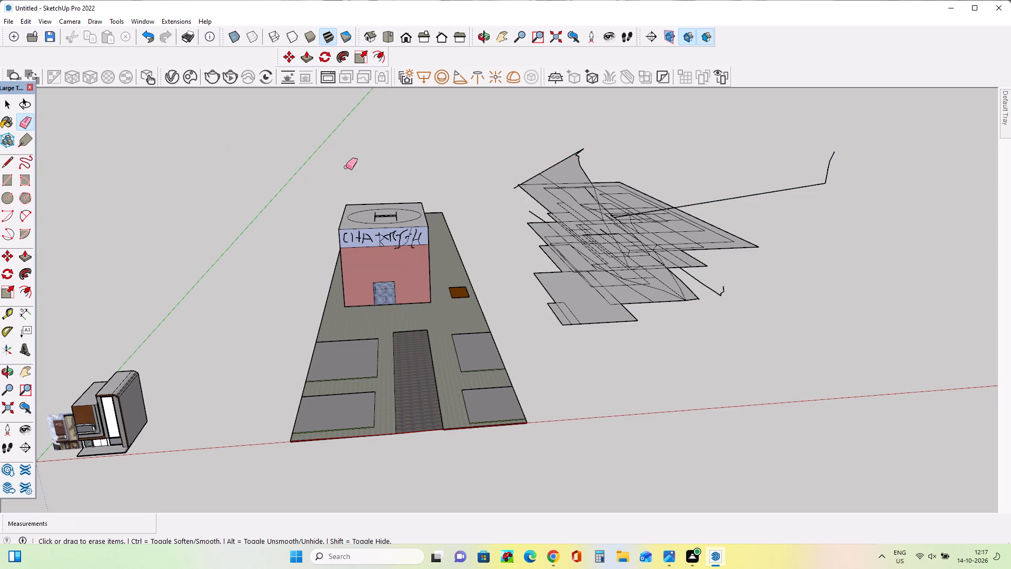
Erase across the overlapping rectangles, their outer edges and the long bent stroke beside the building.
left_click_drag(492, 174, 680, 296)
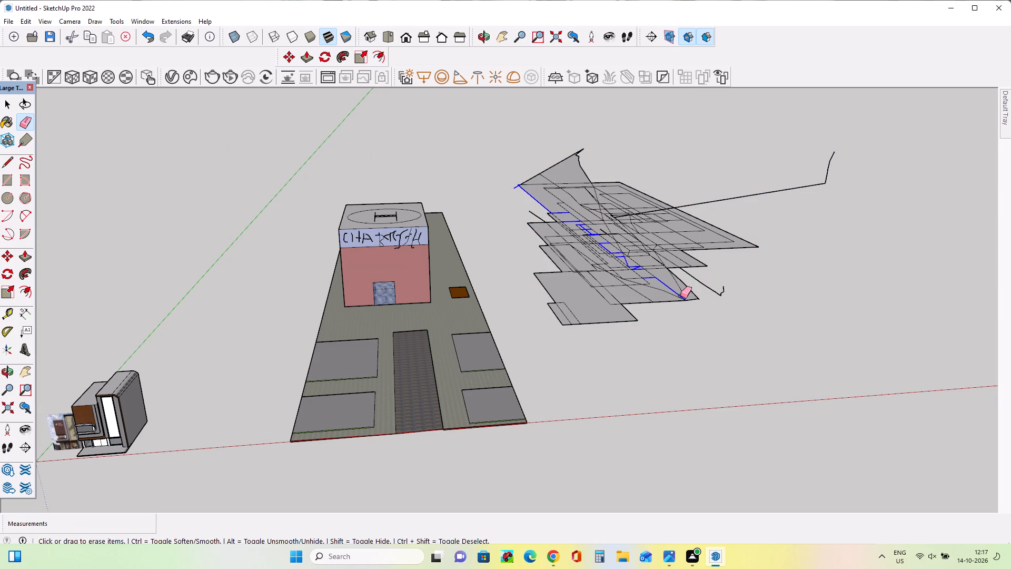
left_click_drag(680, 296, 564, 317)
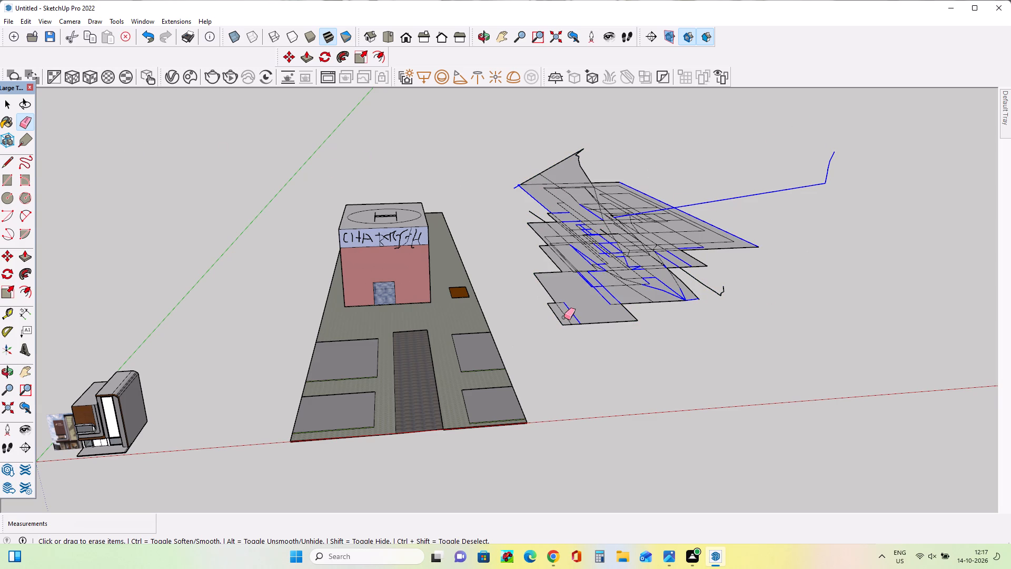
left_click_drag(564, 317, 518, 223)
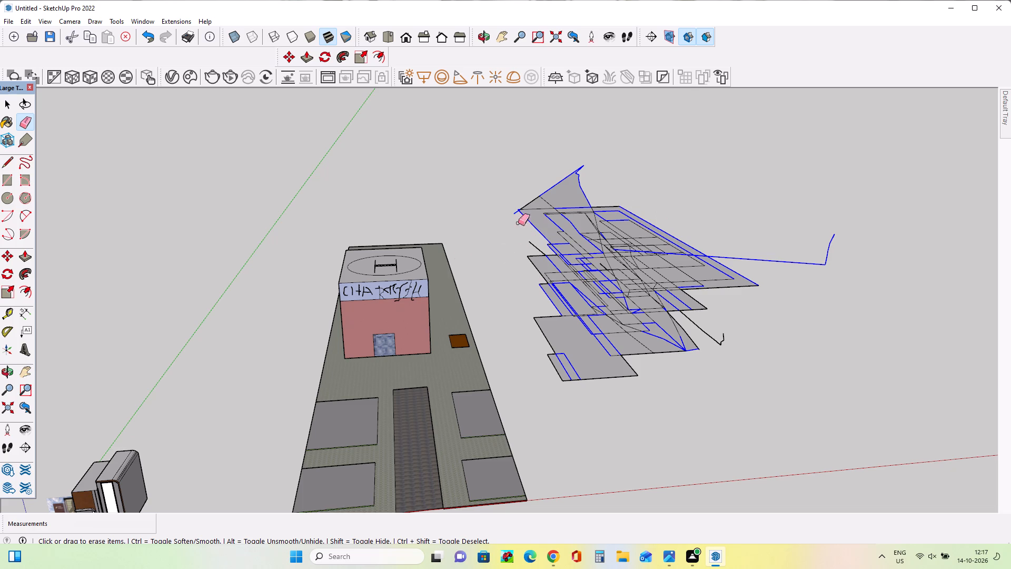
left_click_drag(518, 223, 475, 361)
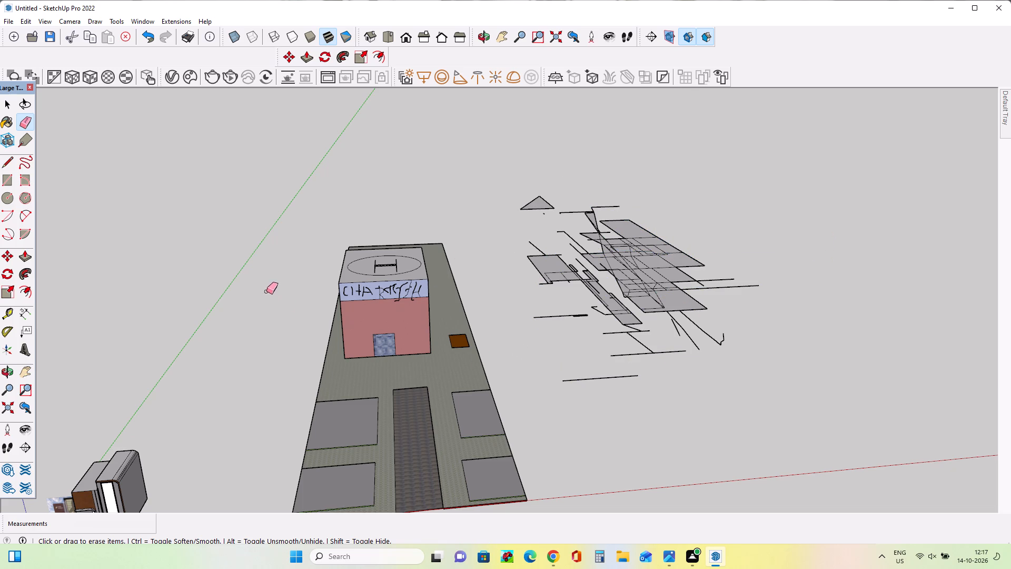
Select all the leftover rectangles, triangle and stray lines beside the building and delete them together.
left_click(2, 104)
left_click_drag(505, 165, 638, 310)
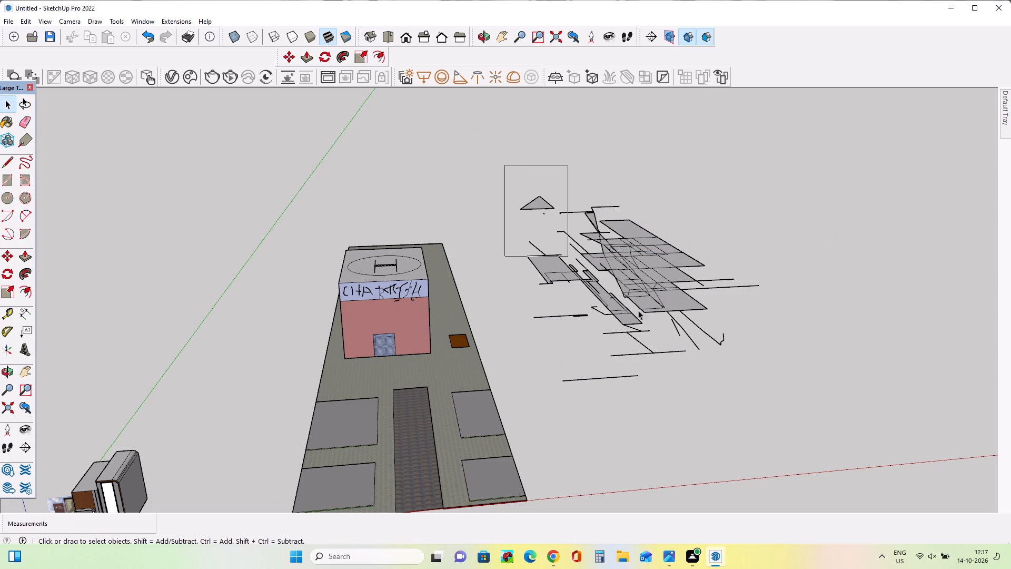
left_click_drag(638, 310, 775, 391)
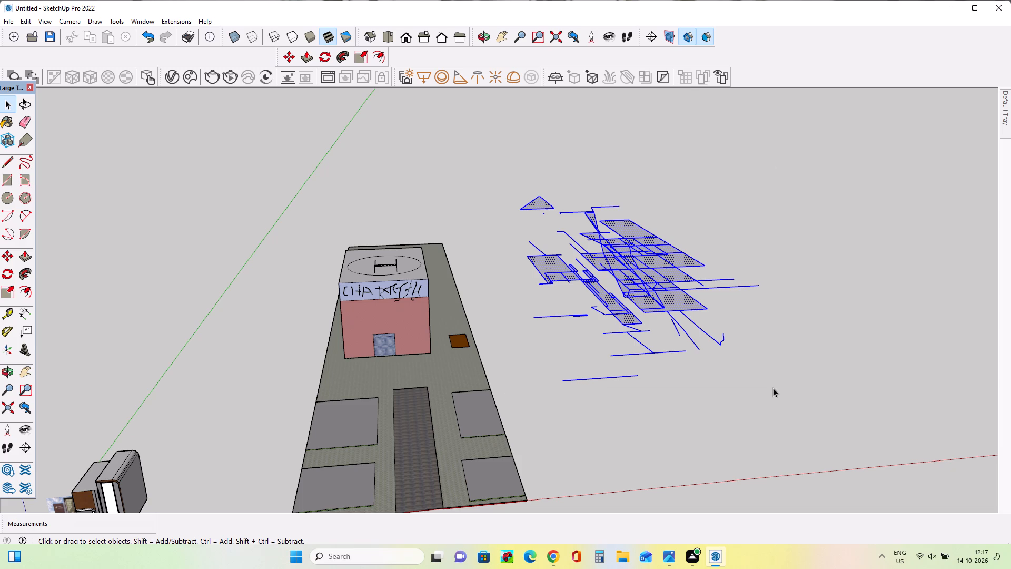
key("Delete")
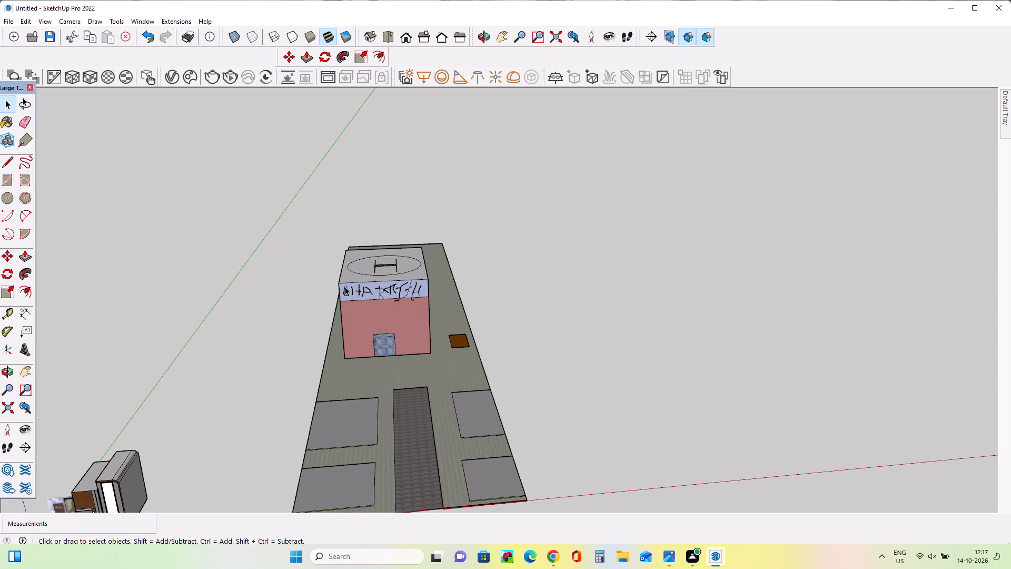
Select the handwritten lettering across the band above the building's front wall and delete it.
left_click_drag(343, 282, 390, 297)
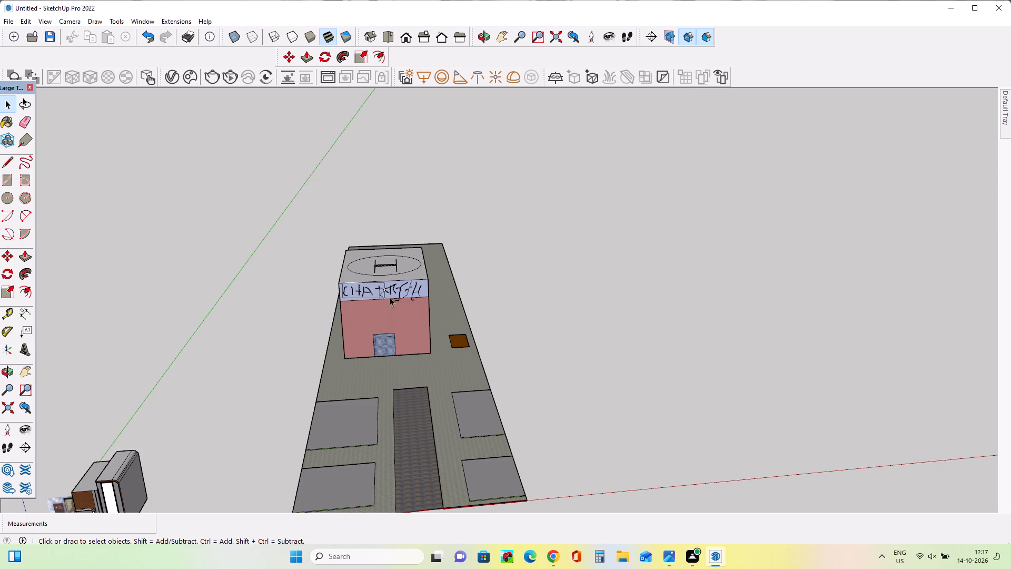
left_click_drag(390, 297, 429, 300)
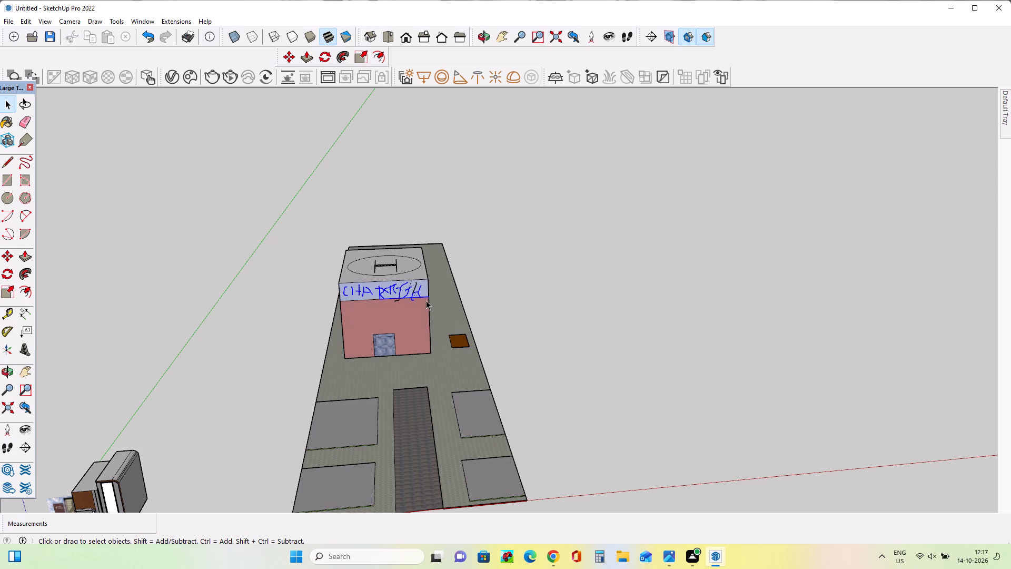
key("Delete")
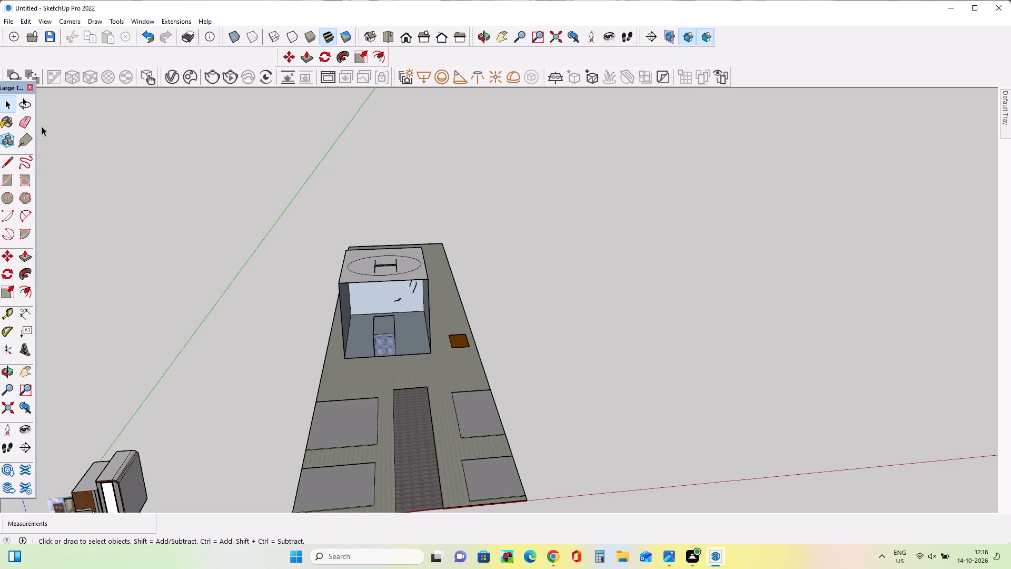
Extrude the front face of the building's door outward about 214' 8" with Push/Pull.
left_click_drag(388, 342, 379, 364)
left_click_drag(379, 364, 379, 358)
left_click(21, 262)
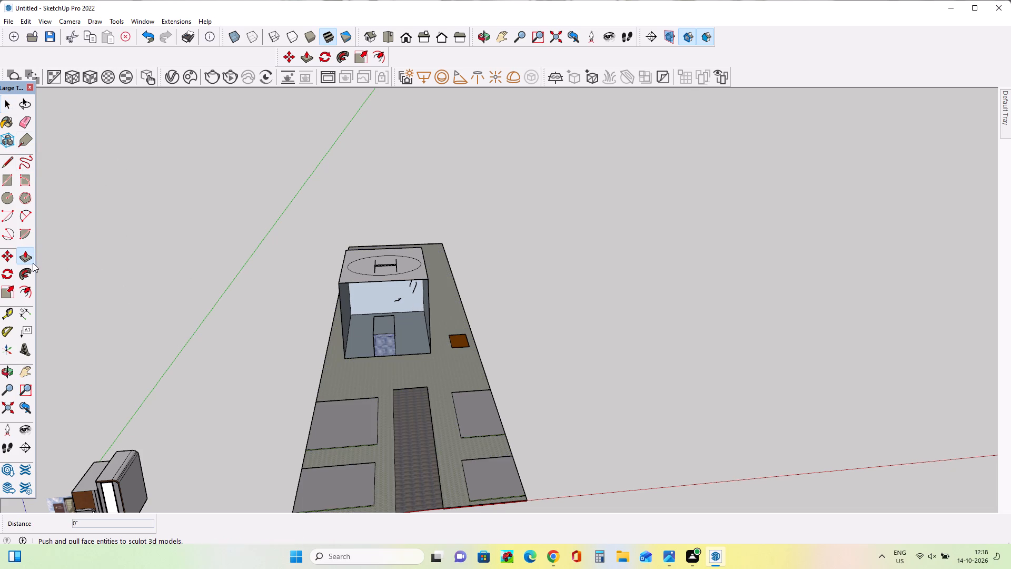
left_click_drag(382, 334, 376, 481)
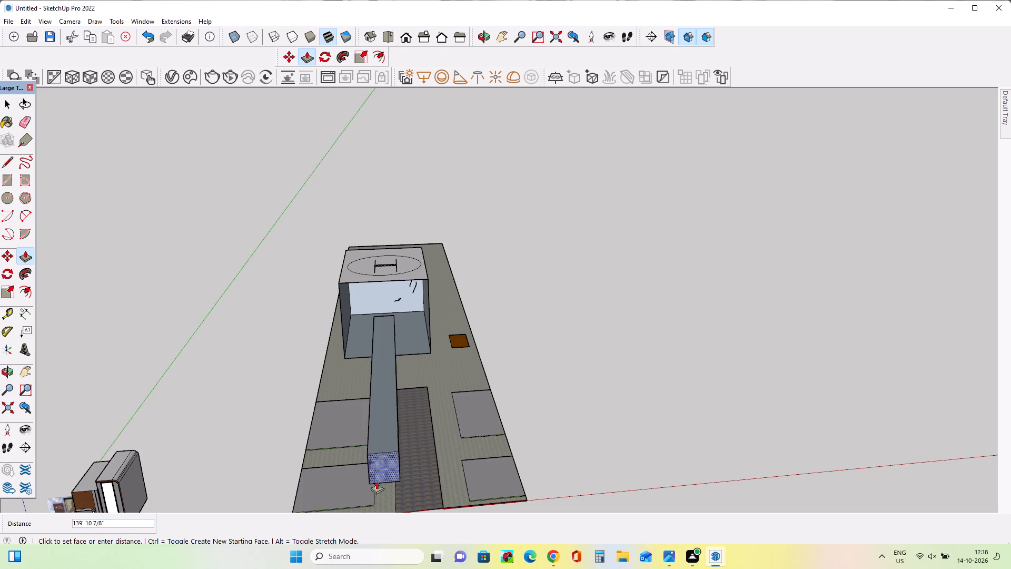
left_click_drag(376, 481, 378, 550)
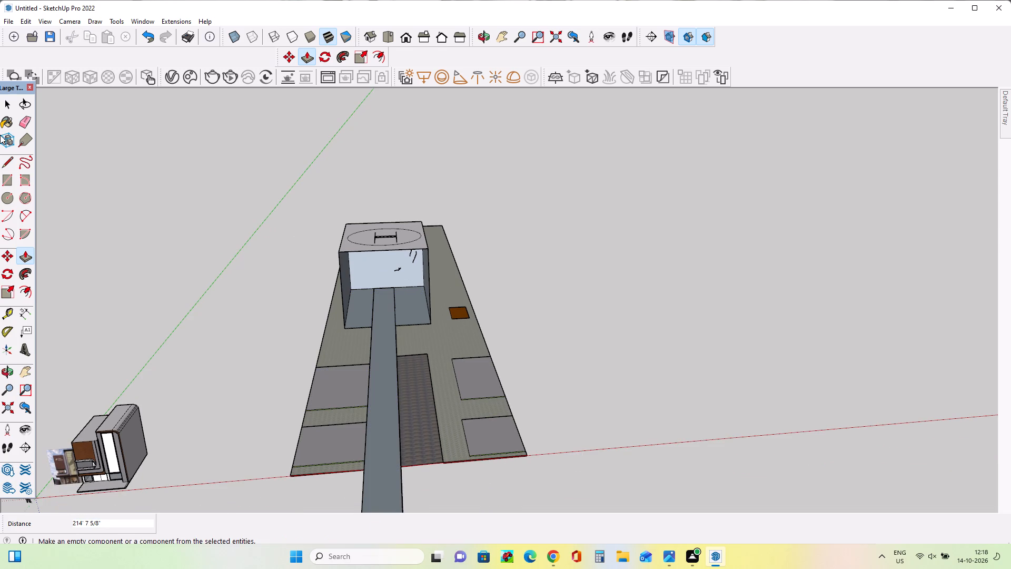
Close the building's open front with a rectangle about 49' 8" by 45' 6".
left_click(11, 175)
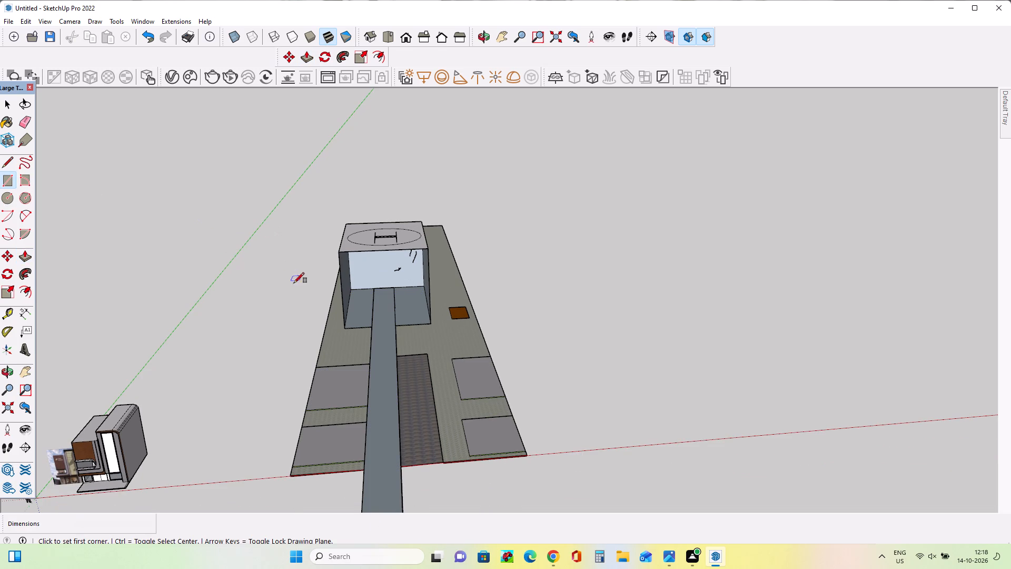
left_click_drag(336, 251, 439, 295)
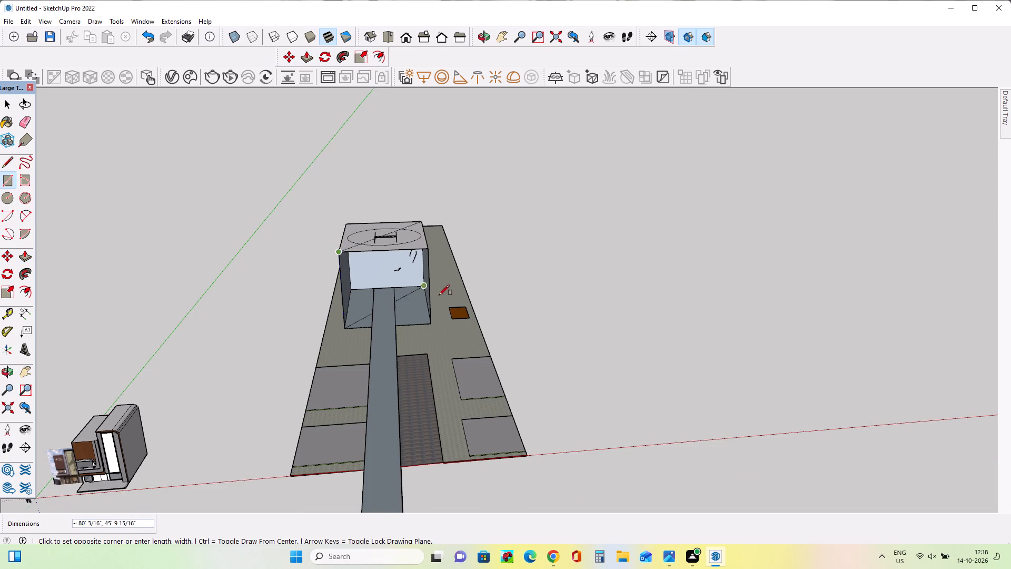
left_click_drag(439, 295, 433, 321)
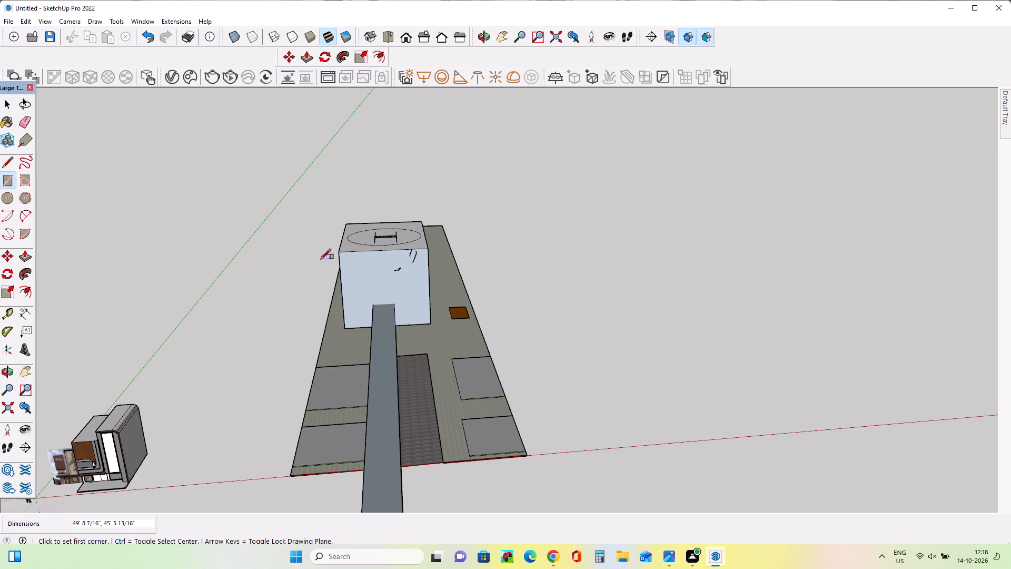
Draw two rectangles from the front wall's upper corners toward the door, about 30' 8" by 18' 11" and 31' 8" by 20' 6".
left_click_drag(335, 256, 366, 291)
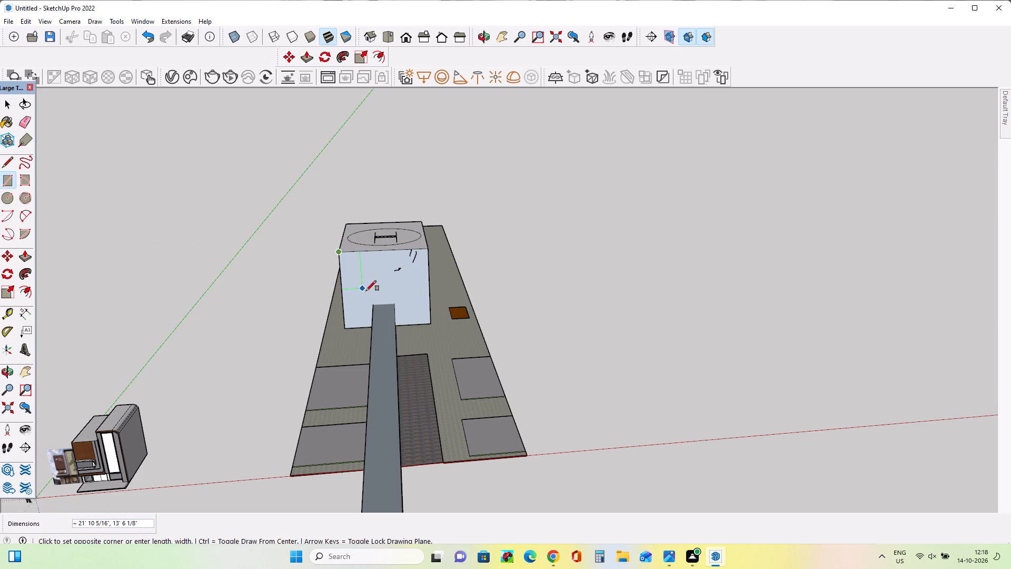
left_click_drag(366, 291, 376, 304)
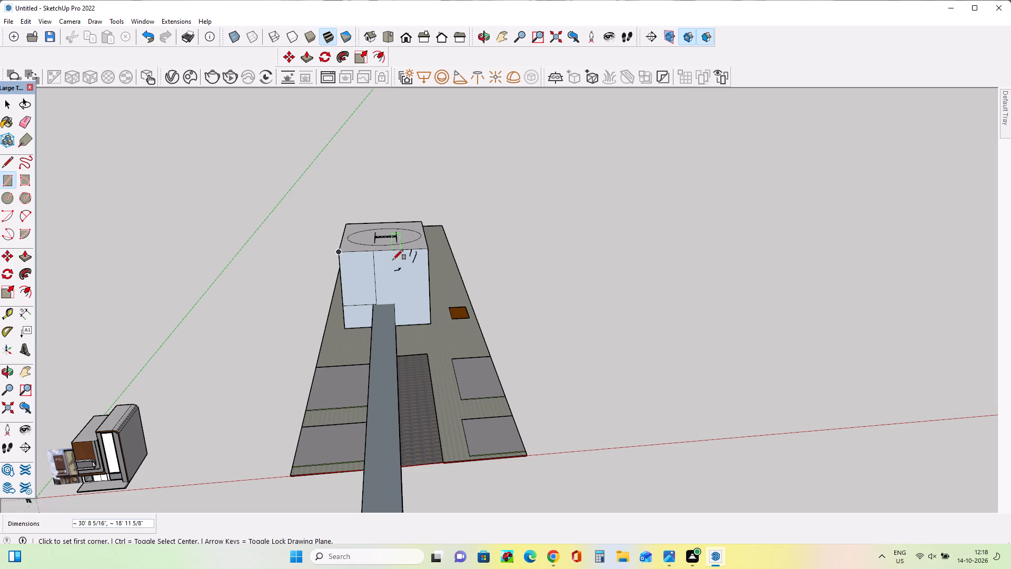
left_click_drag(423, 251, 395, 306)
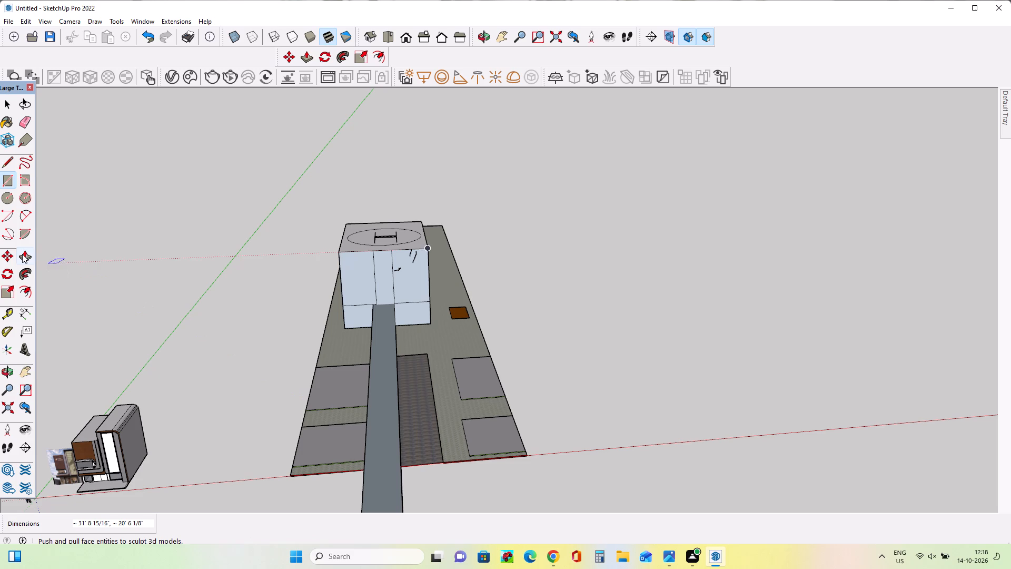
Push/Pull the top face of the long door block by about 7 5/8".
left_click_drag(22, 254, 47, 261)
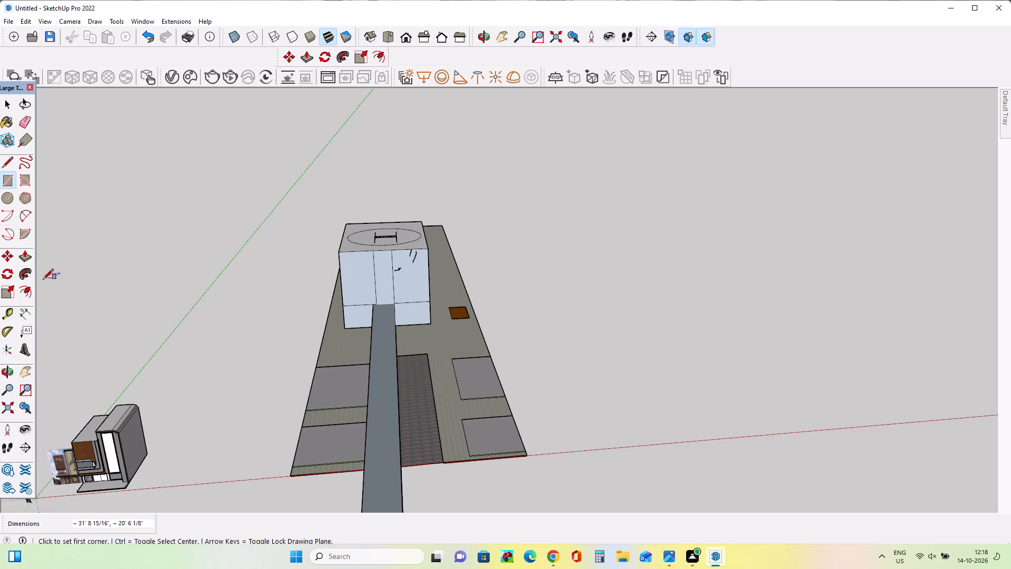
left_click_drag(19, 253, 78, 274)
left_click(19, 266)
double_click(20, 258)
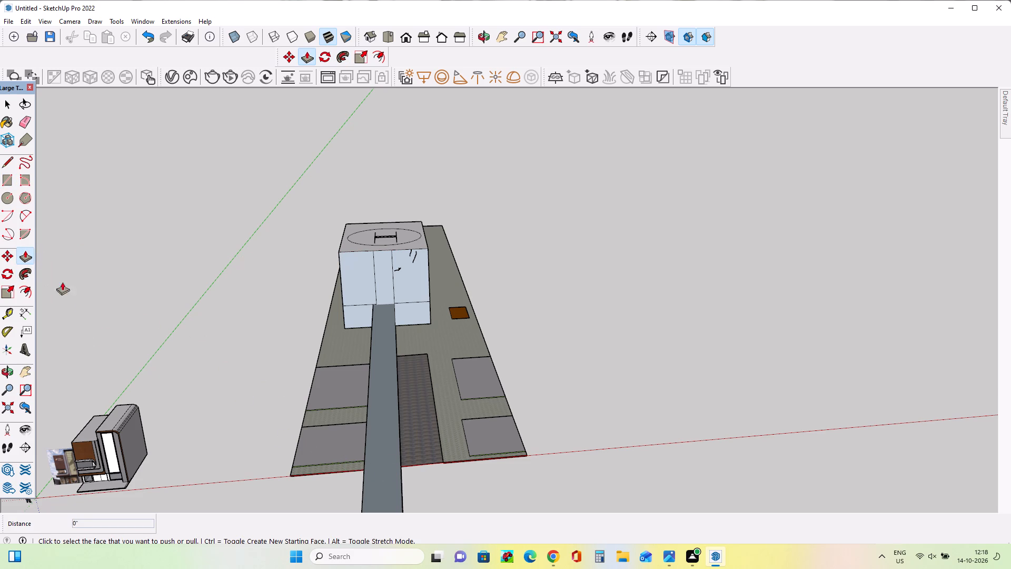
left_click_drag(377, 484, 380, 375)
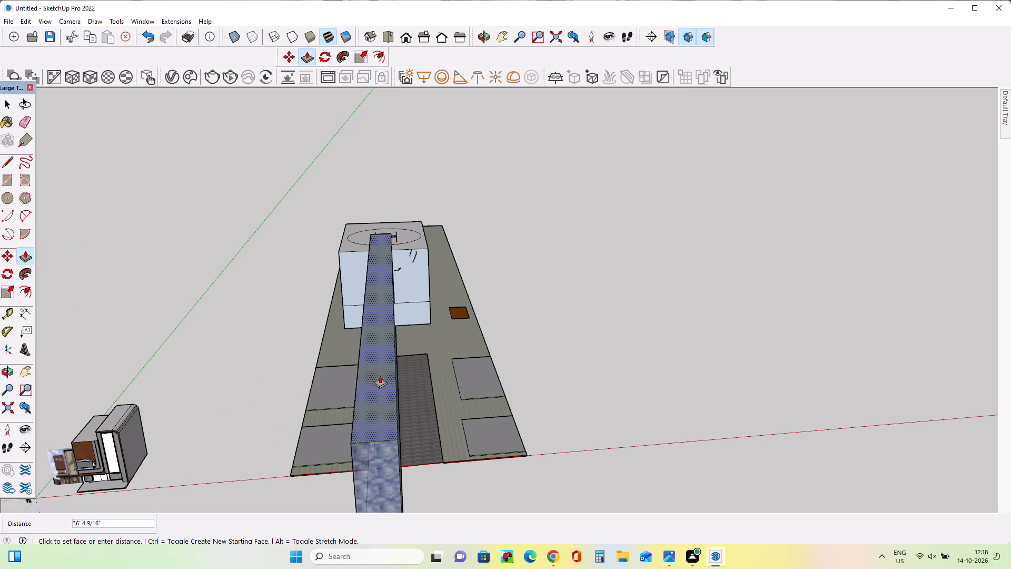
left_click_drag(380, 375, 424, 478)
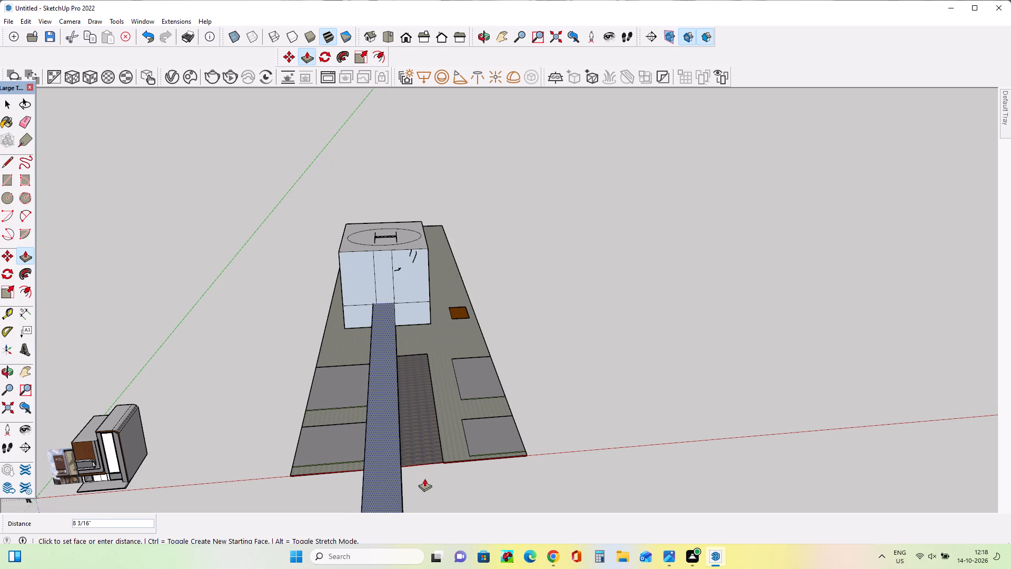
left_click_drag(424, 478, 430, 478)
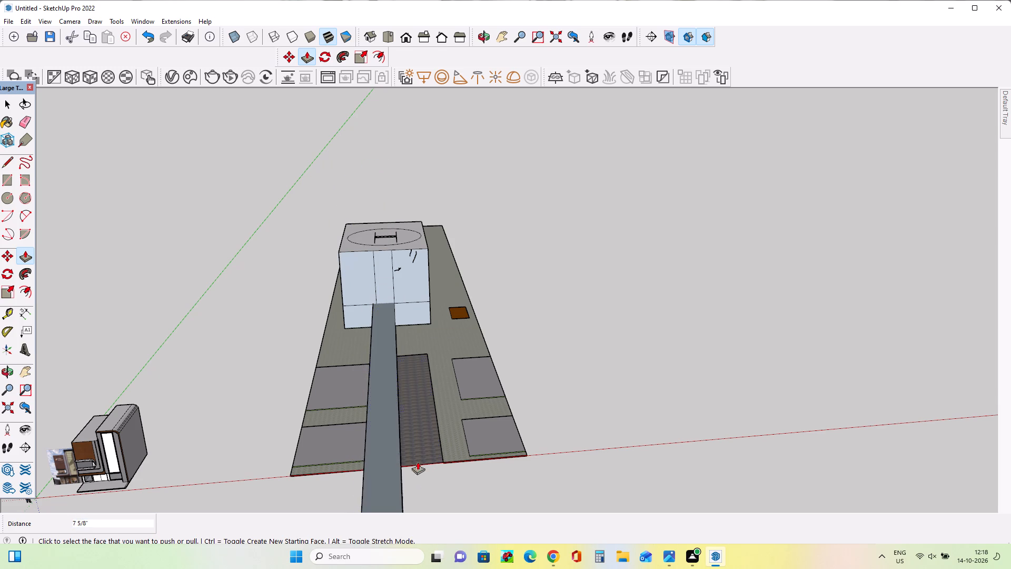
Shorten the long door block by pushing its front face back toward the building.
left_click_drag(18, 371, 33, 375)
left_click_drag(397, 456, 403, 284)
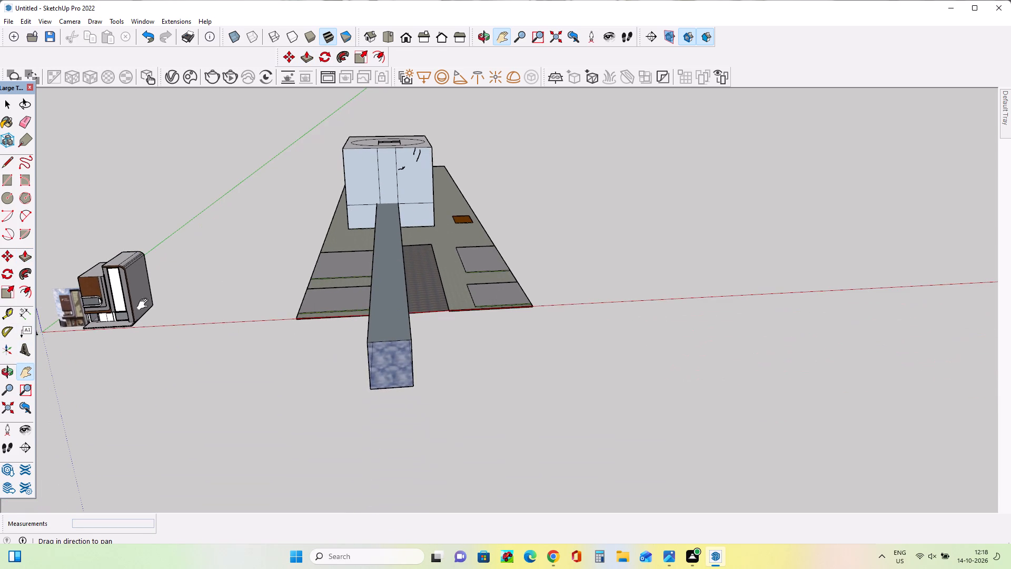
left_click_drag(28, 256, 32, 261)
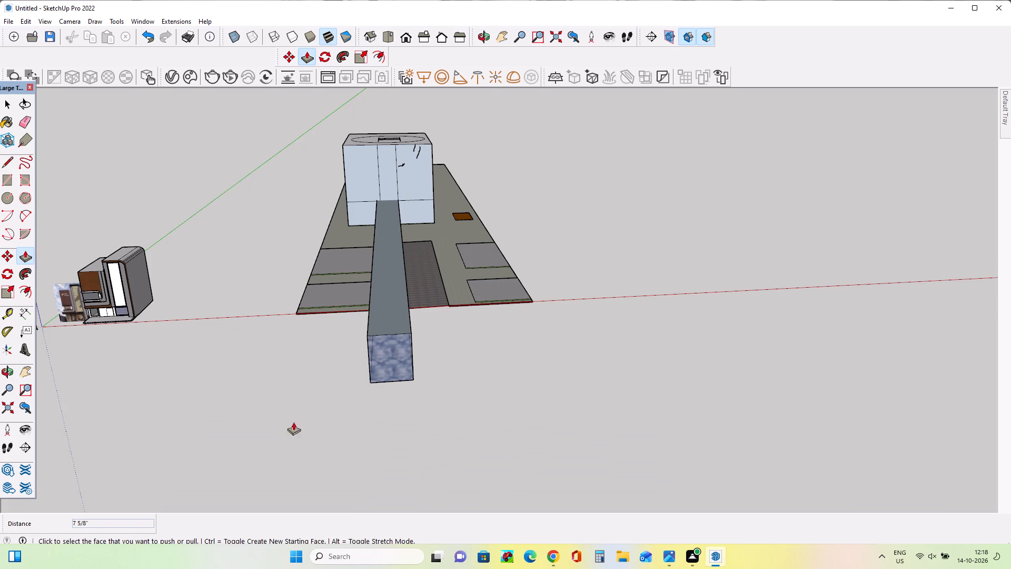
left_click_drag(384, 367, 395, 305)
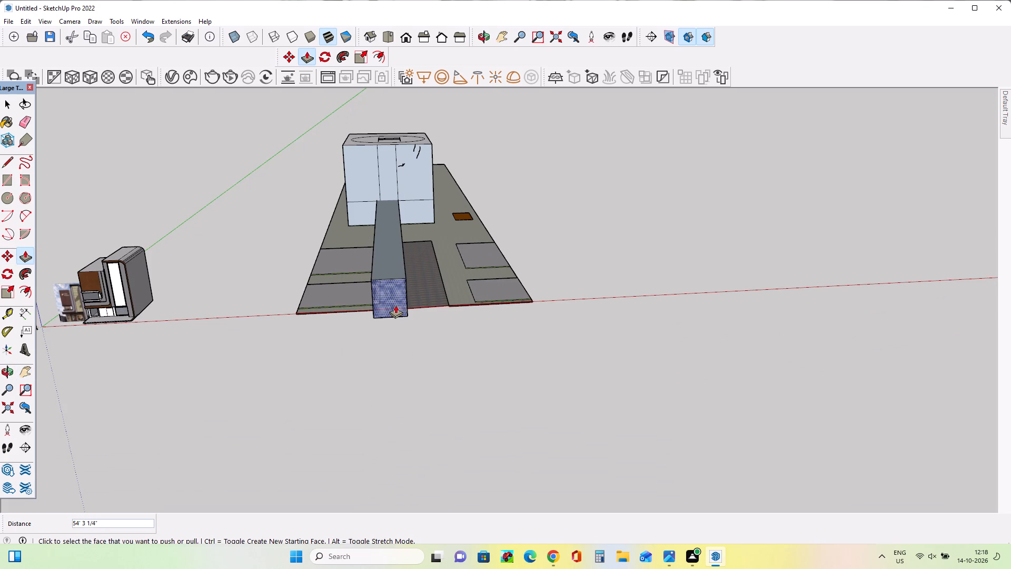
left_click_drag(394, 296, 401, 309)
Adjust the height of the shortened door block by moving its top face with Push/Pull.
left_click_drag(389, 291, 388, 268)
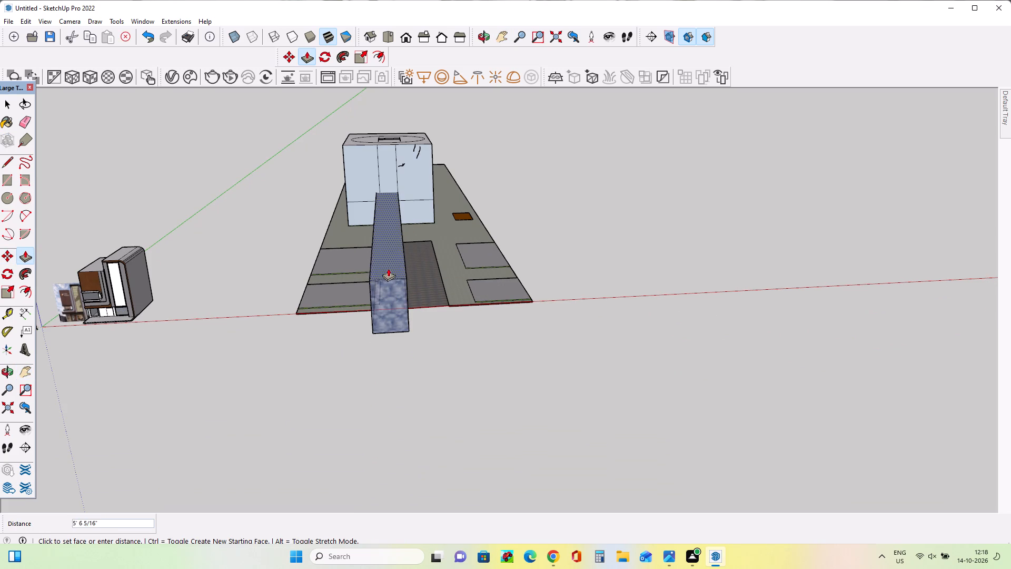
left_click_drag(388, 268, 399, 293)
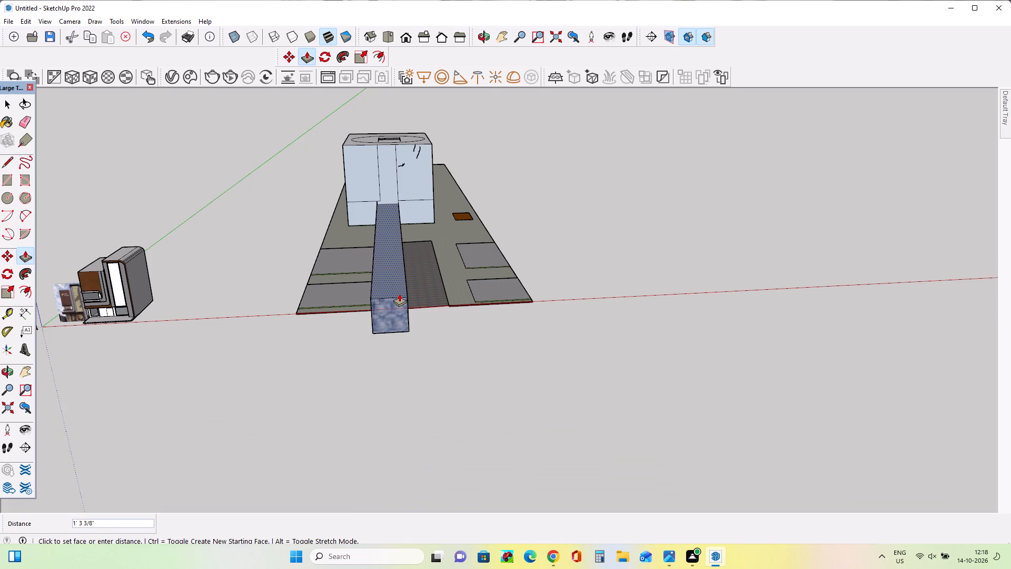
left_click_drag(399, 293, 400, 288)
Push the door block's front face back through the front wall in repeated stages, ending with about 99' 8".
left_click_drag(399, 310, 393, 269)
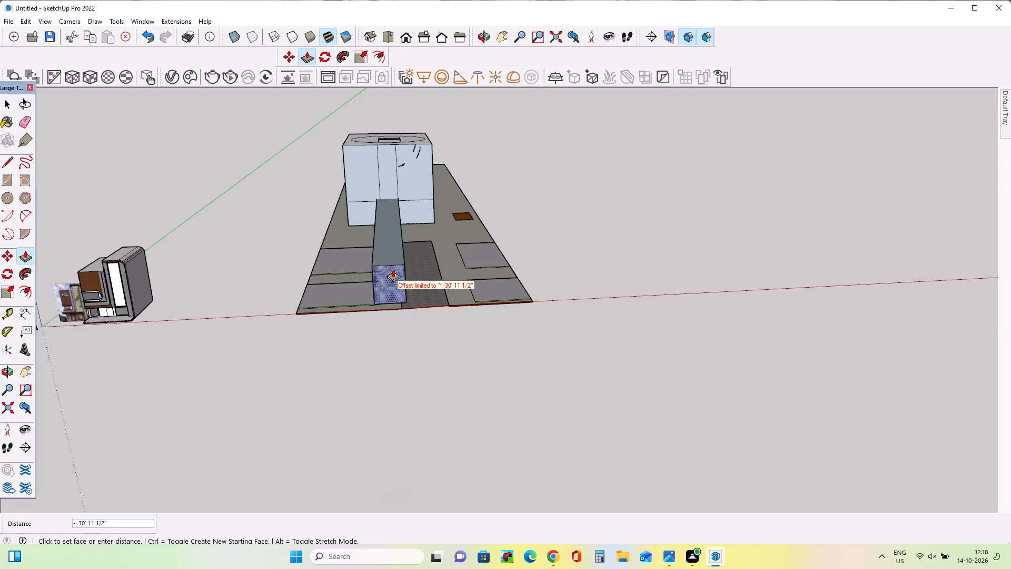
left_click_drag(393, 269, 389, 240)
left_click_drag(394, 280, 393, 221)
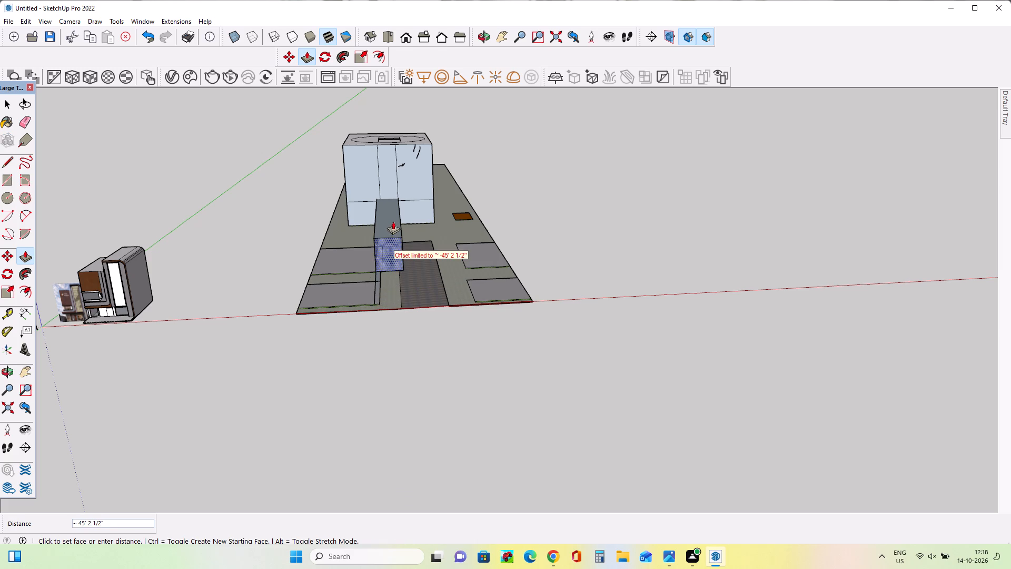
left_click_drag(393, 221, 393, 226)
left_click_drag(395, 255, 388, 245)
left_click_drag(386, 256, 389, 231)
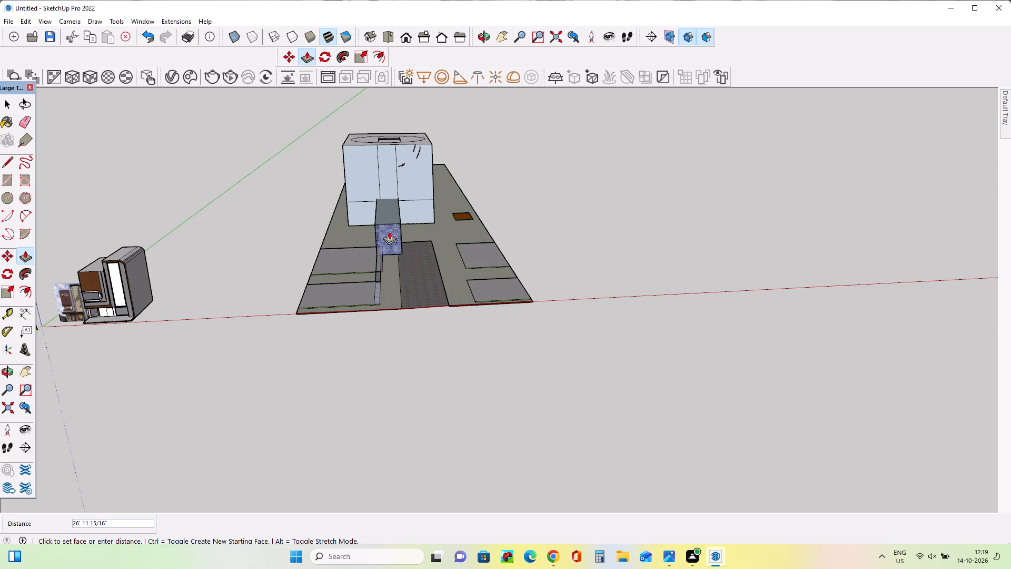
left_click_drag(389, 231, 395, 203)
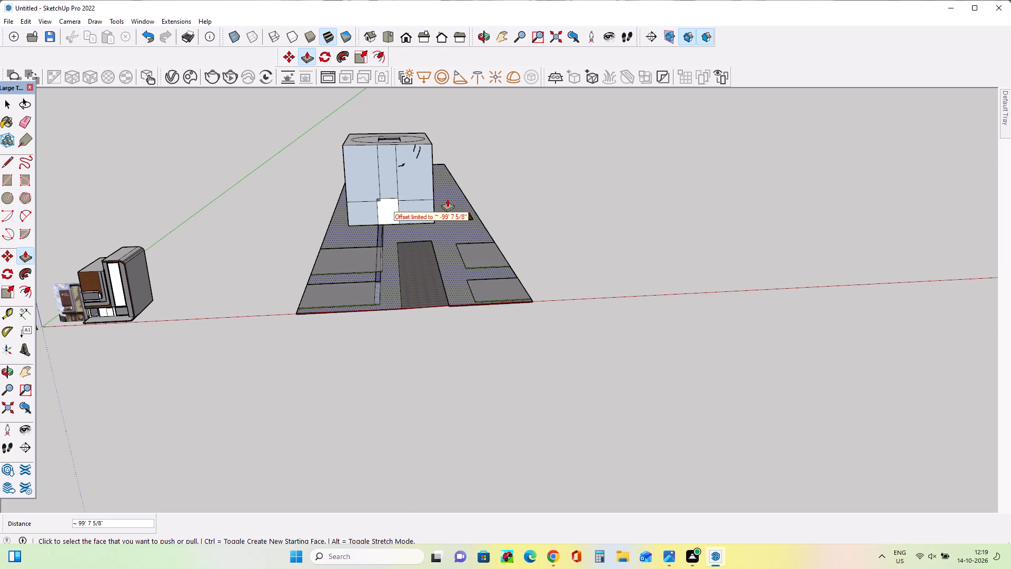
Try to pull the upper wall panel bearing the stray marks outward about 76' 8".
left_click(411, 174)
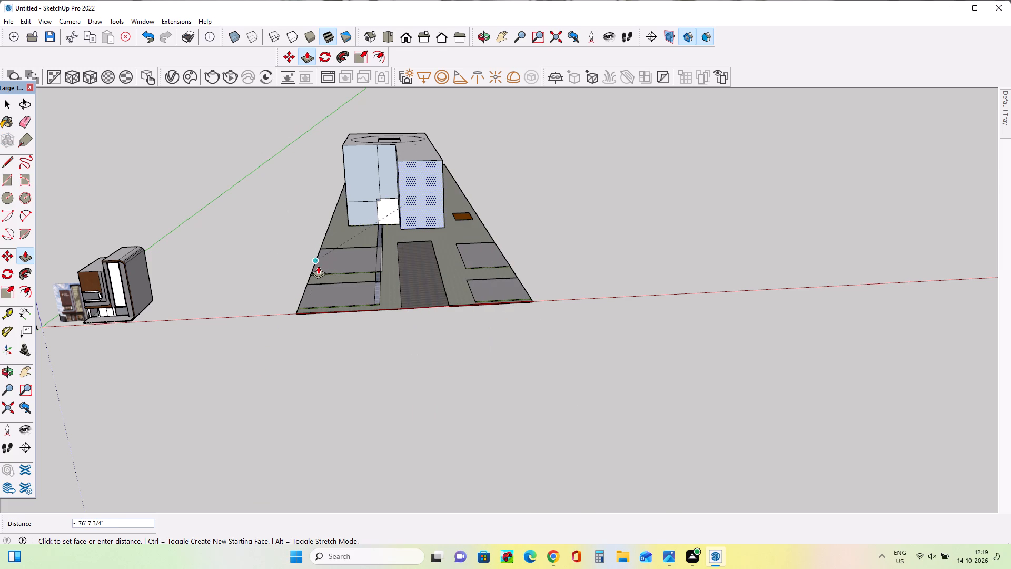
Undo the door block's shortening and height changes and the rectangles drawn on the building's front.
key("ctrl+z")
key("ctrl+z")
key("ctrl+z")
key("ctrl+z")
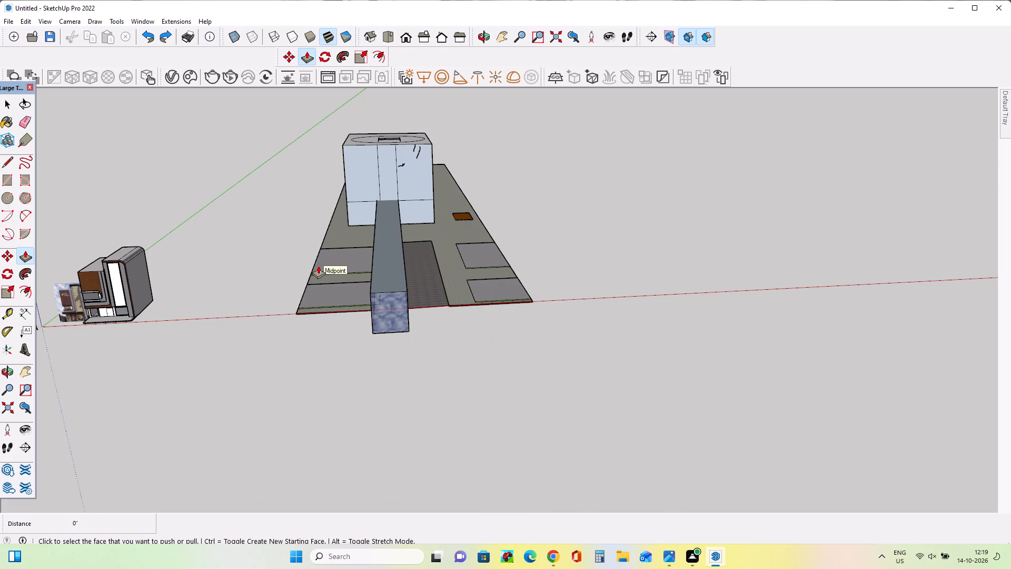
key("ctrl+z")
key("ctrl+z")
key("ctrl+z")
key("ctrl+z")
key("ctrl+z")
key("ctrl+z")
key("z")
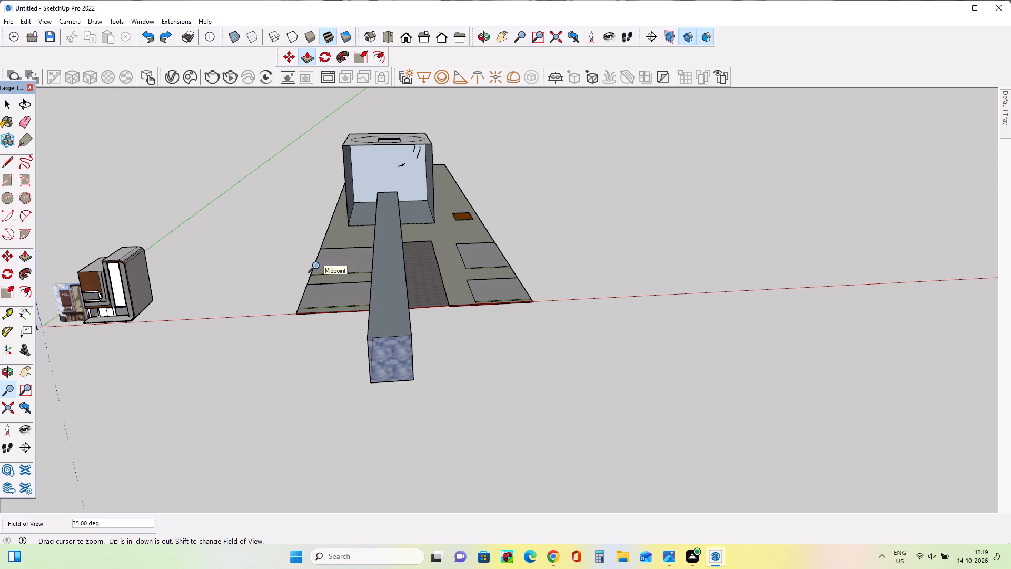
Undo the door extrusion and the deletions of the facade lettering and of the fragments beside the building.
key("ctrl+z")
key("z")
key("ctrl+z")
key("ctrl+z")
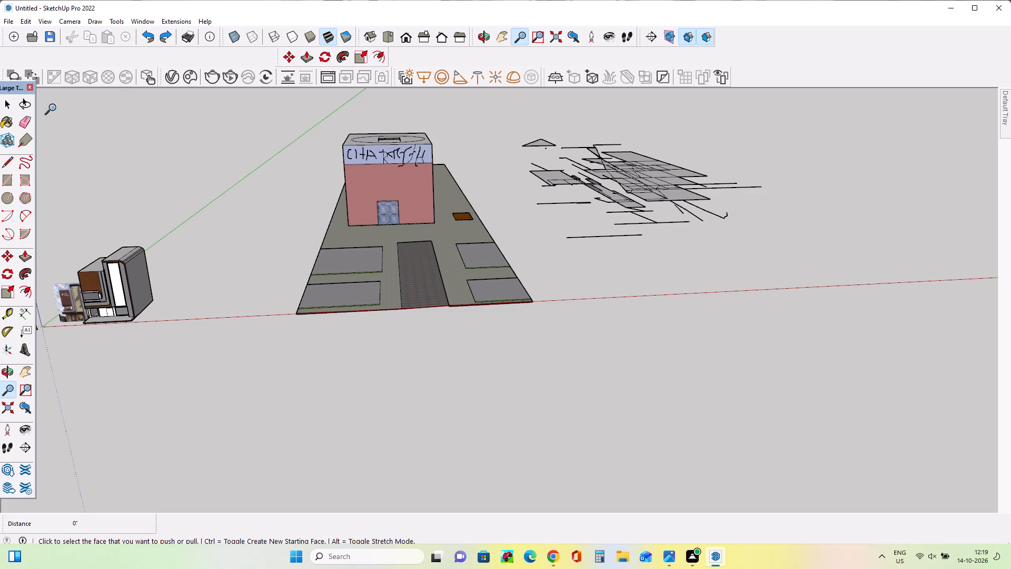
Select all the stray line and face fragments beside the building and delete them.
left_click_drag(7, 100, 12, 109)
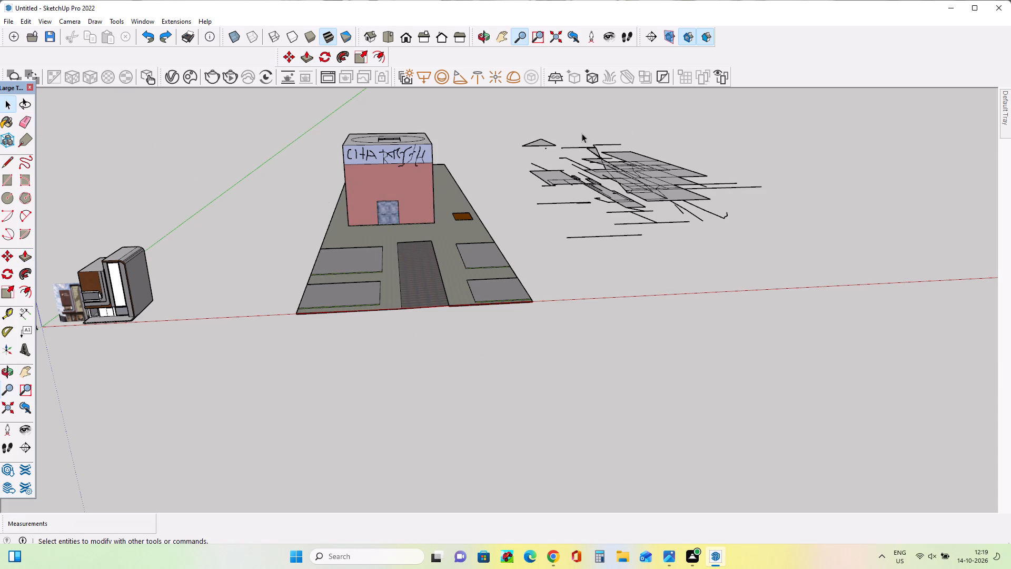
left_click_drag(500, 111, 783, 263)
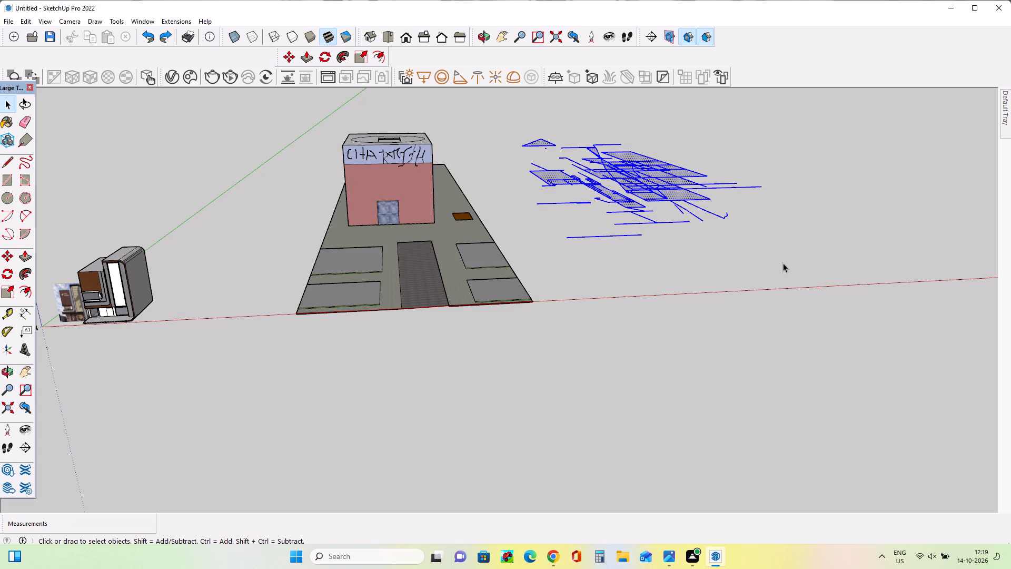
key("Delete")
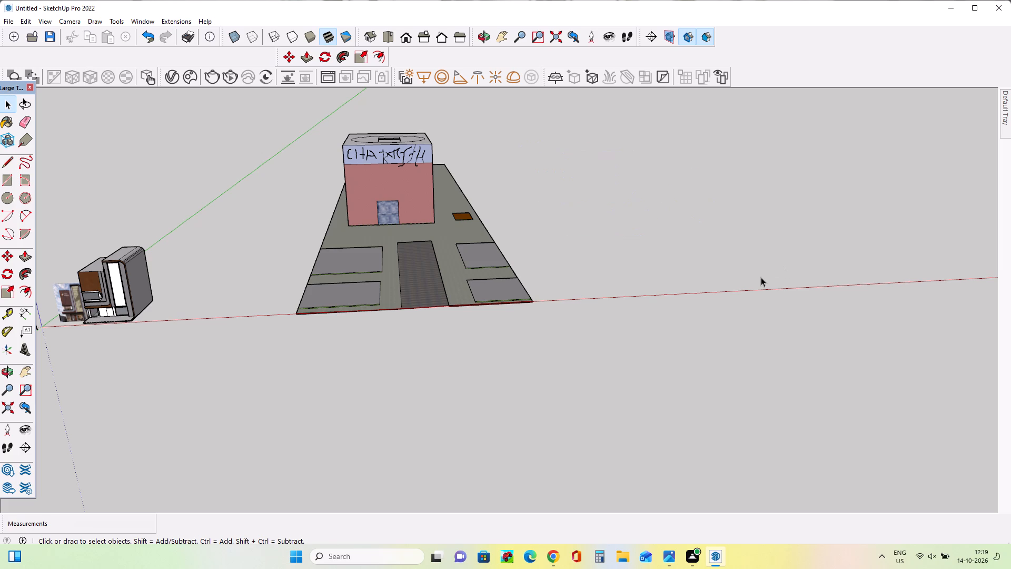
Undo the deletion of the fragments beside the building and the earlier erasures among the overlapping rectangles.
key("ctrl+z")
key("ctrl+z")
key("ctrl+z")
key("ctrl+z")
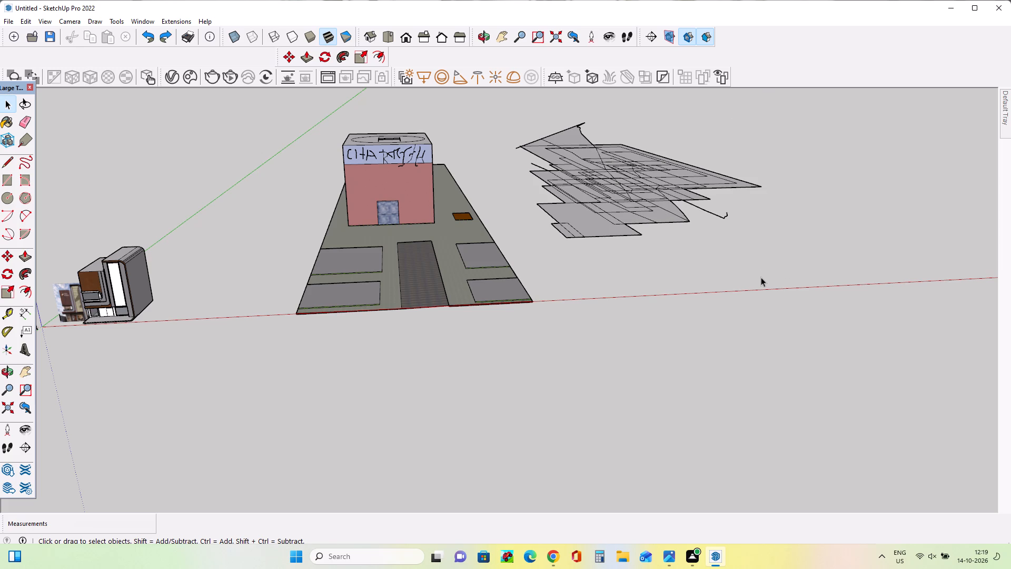
Undo the drawing of the overlapping rectangles and lines beside the building until all of them are gone.
type("zz")
key("ctrl+z")
key("ctrl+z")
type("zzz")
key("ctrl+z")
key("ctrl+z")
key("ctrl+z")
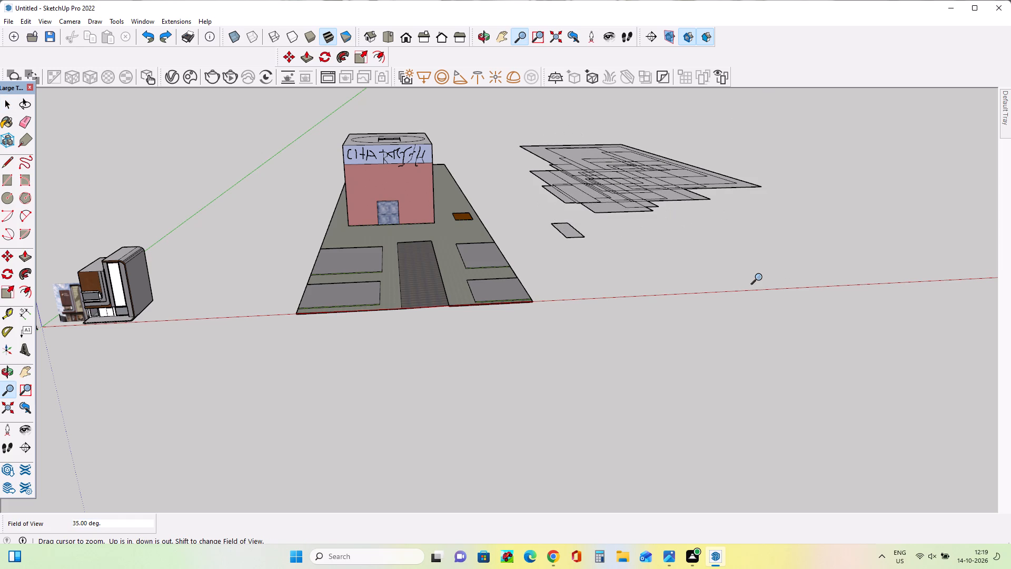
left_click(761, 277)
type("zz")
key("ctrl+z")
key("ctrl+z")
key("ctrl+z")
key("ctrl+z")
key("ctrl+z")
key("ctrl+z")
key("ctrl+z")
key("ctrl+z")
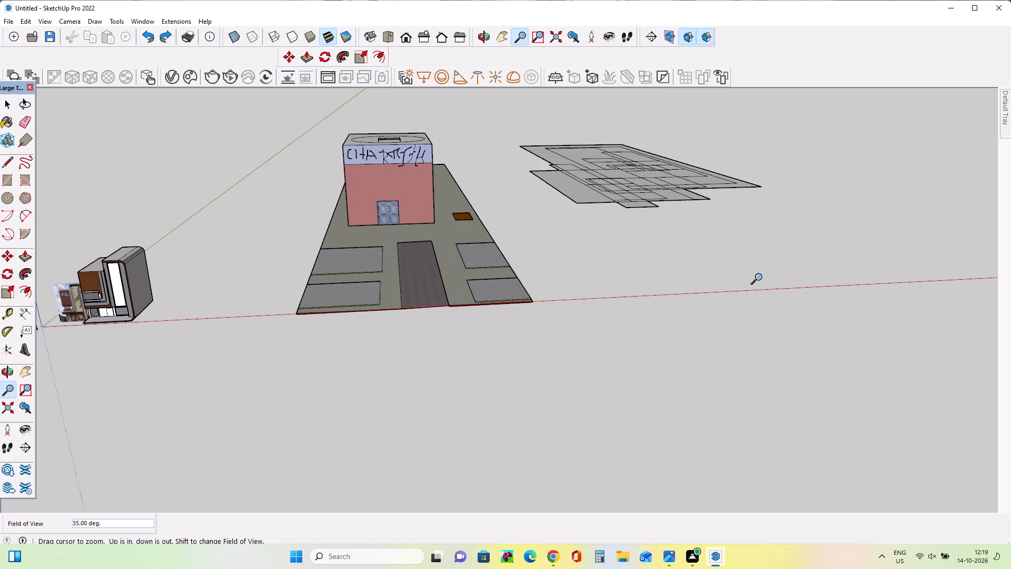
key("z")
key("ctrl+z")
key("ctrl+z")
key("ctrl+z")
key("ctrl+z")
key("ctrl+z")
key("ctrl+z")
type("zzz")
key("ctrl+z")
key("ctrl+z")
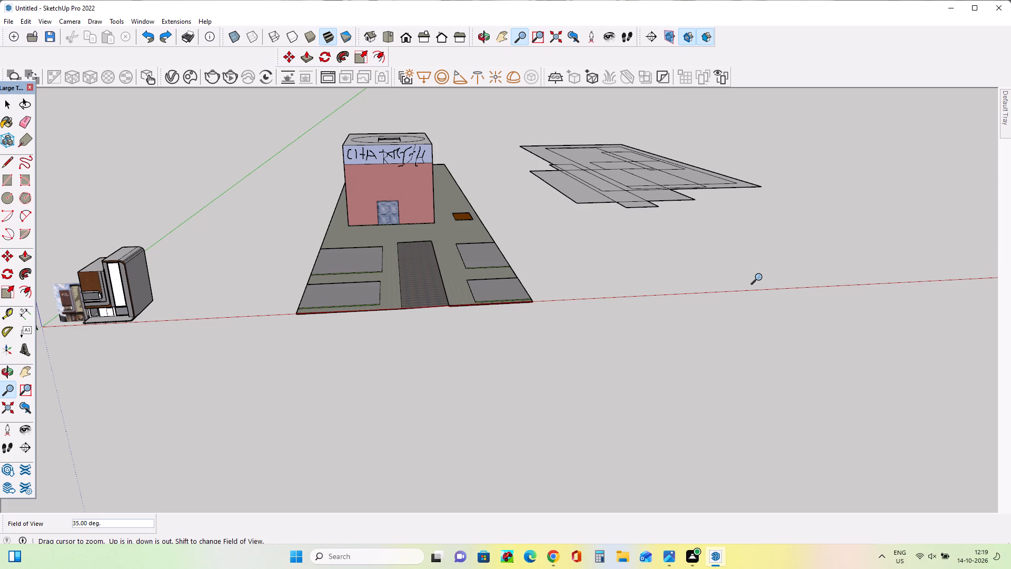
key("z")
key("ctrl+z")
key("z")
key("z")
key("ctrl+z")
key("z")
key("ctrl+z")
key("ctrl+z")
key("z")
key("ctrl+z")
key("ctrl+z")
key("ctrl+z")
key("ctrl+z")
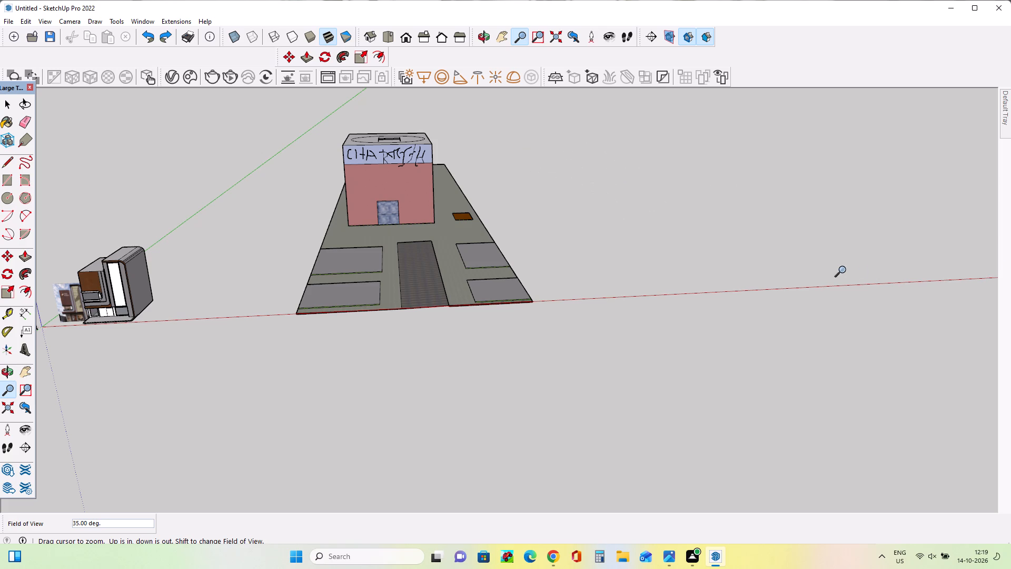
Undo the last letter strokes drawn at the end of the building's front lettering.
key("ctrl+z")
key("ctrl+z")
key("ctrl+z")
key("ctrl+z")
type("zz")
key("ctrl+z")
right_click(867, 263, "ctrl")
key("ctrl+z")
left_click_drag(867, 263, 885, 270, "ctrl")
key("ctrl+z")
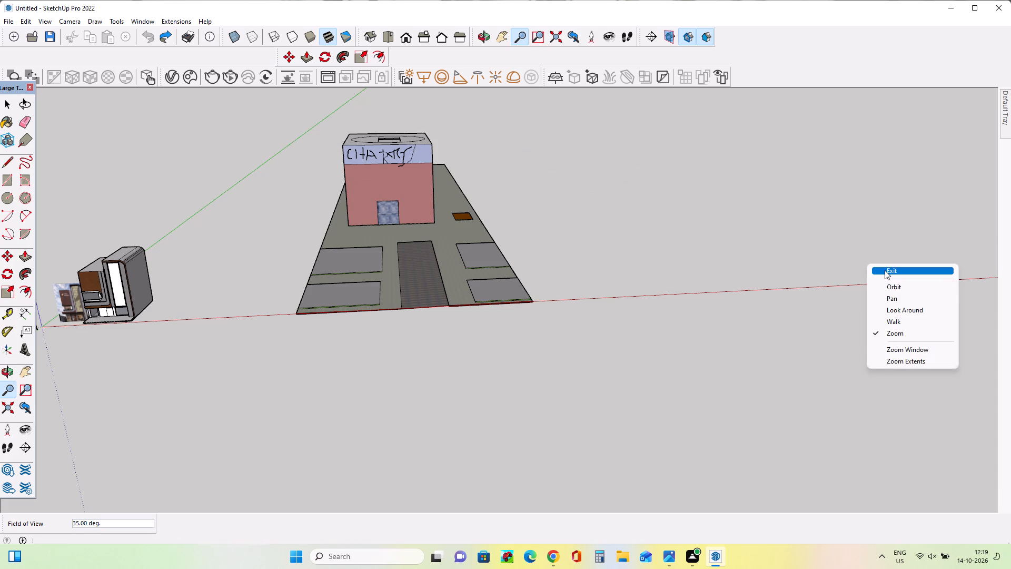
left_click_drag(885, 270, 886, 270, "ctrl")
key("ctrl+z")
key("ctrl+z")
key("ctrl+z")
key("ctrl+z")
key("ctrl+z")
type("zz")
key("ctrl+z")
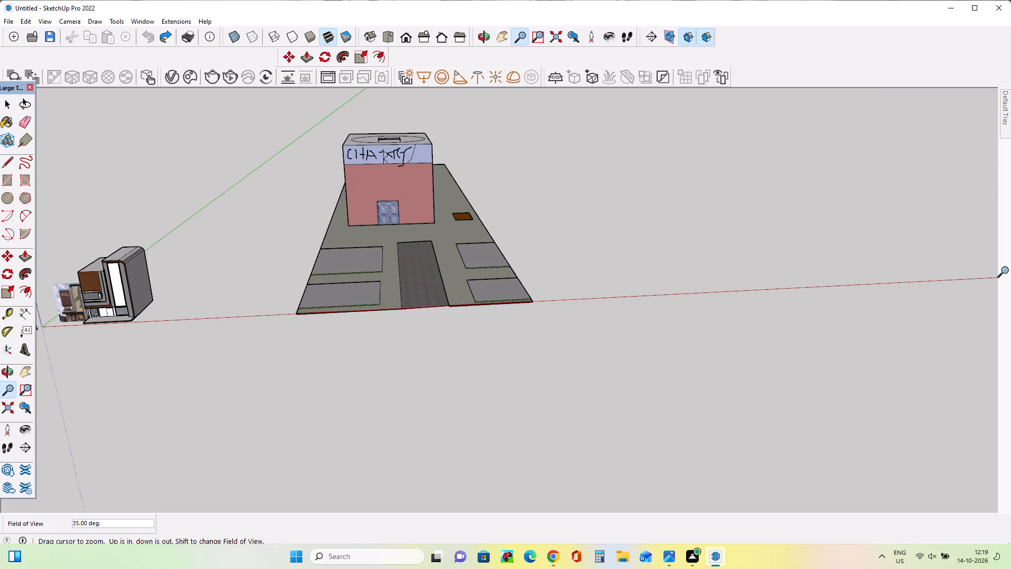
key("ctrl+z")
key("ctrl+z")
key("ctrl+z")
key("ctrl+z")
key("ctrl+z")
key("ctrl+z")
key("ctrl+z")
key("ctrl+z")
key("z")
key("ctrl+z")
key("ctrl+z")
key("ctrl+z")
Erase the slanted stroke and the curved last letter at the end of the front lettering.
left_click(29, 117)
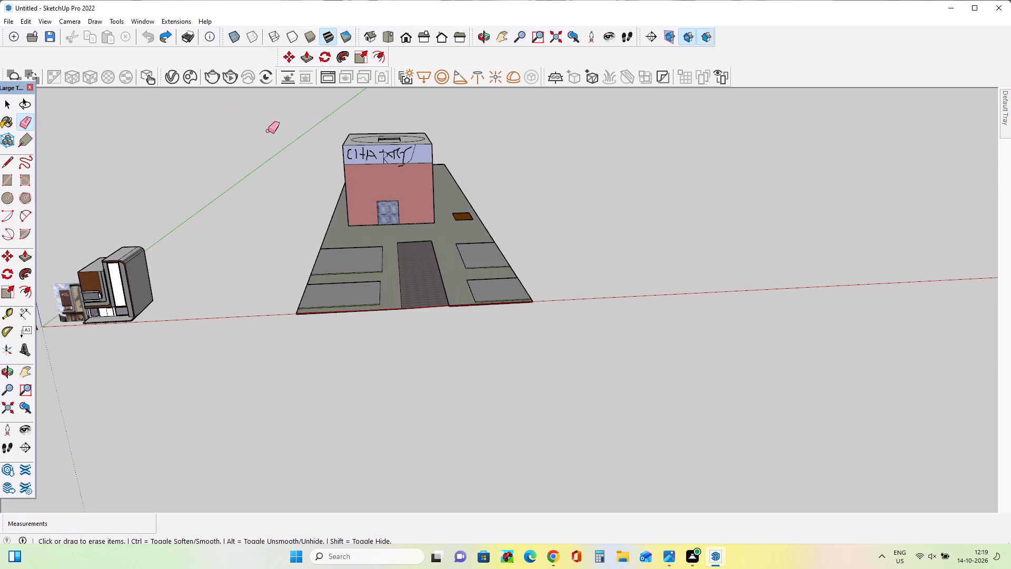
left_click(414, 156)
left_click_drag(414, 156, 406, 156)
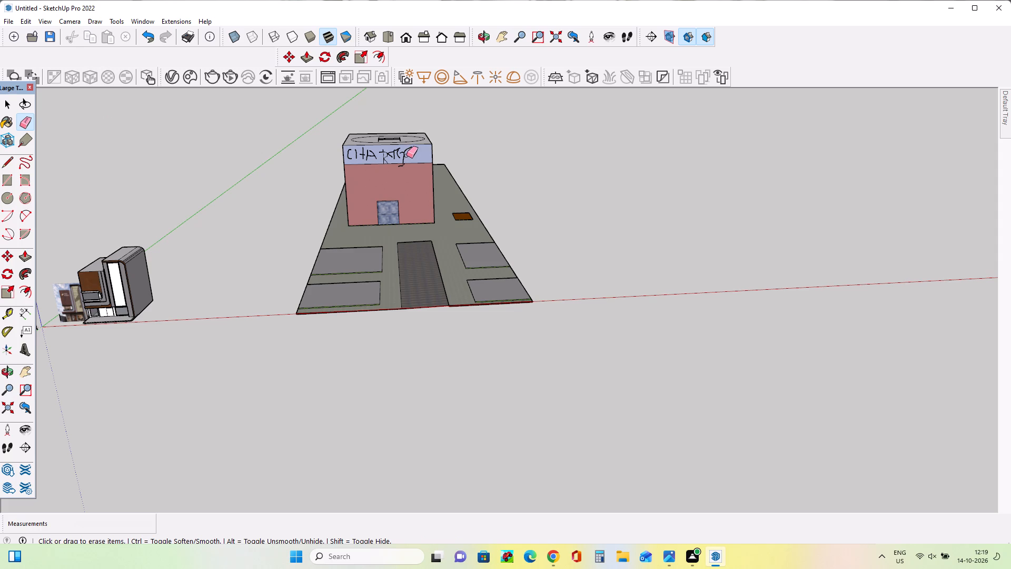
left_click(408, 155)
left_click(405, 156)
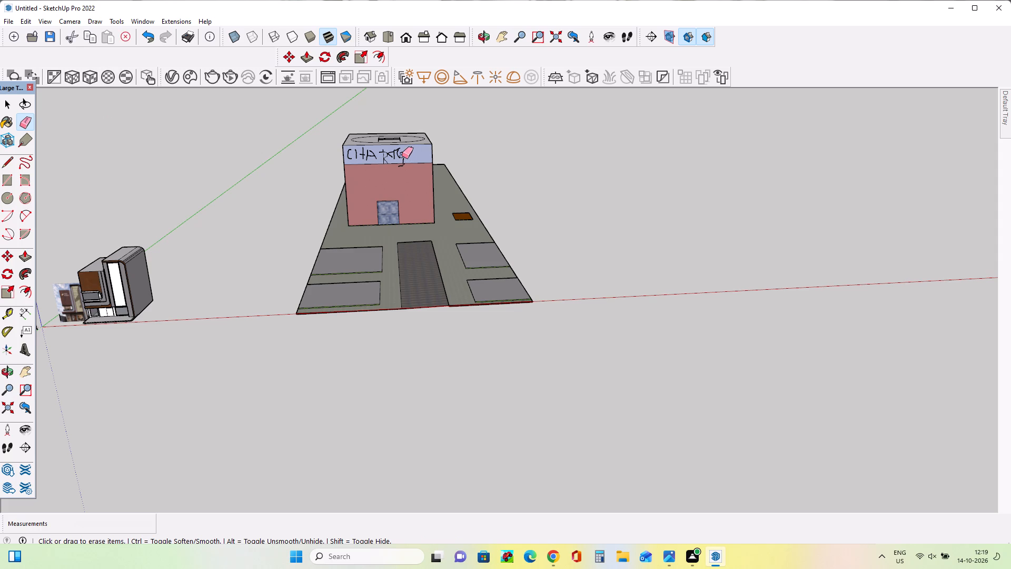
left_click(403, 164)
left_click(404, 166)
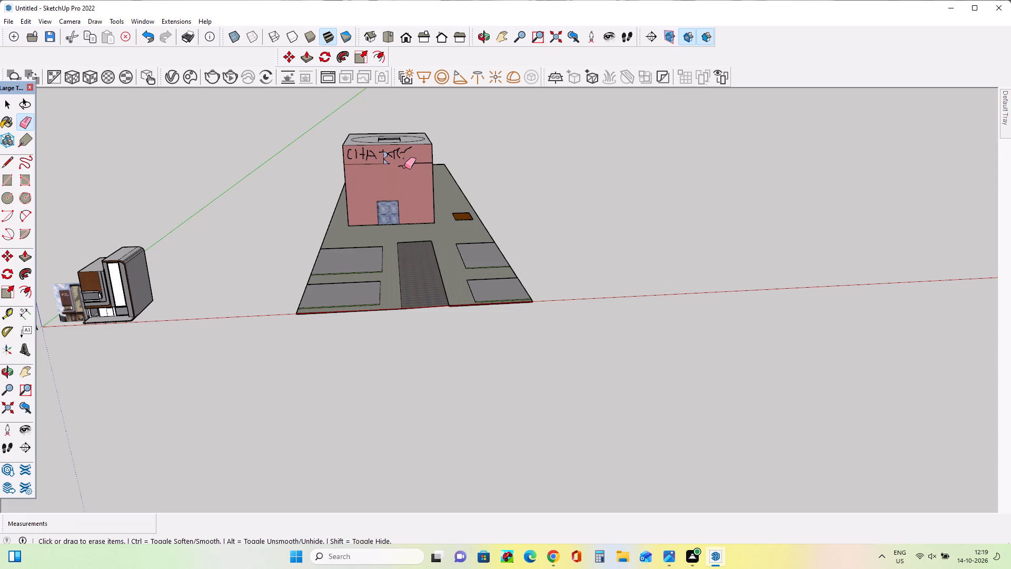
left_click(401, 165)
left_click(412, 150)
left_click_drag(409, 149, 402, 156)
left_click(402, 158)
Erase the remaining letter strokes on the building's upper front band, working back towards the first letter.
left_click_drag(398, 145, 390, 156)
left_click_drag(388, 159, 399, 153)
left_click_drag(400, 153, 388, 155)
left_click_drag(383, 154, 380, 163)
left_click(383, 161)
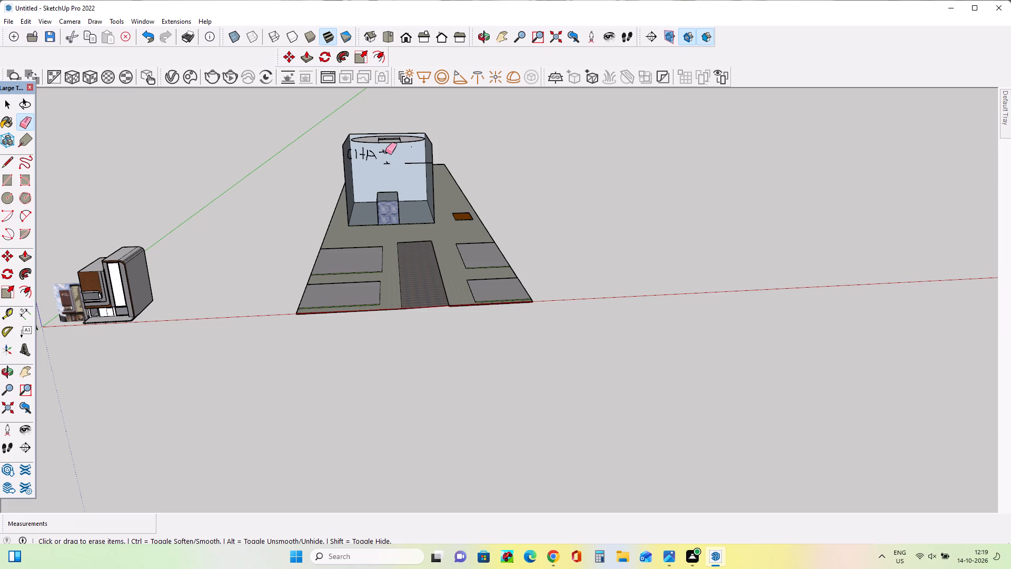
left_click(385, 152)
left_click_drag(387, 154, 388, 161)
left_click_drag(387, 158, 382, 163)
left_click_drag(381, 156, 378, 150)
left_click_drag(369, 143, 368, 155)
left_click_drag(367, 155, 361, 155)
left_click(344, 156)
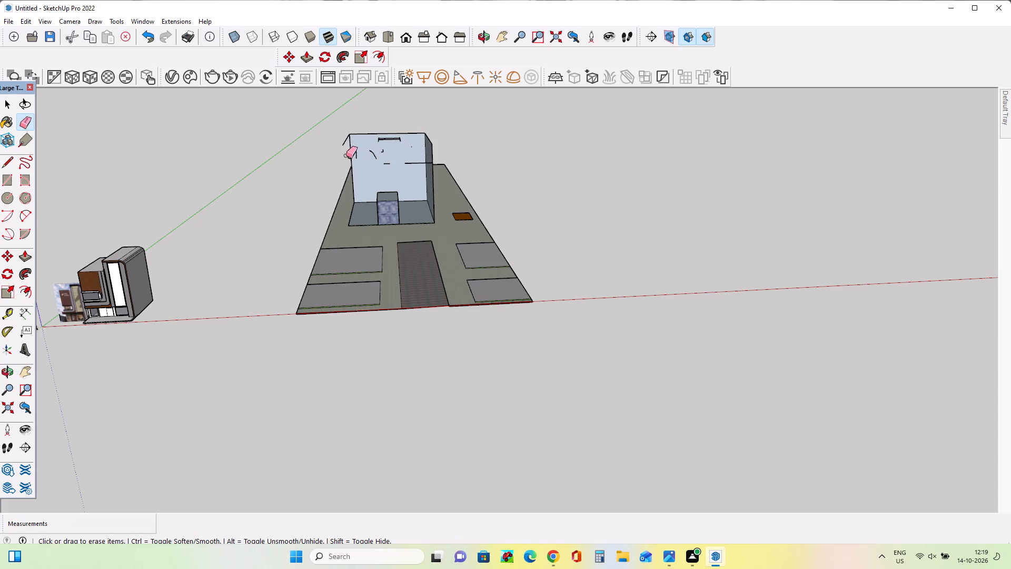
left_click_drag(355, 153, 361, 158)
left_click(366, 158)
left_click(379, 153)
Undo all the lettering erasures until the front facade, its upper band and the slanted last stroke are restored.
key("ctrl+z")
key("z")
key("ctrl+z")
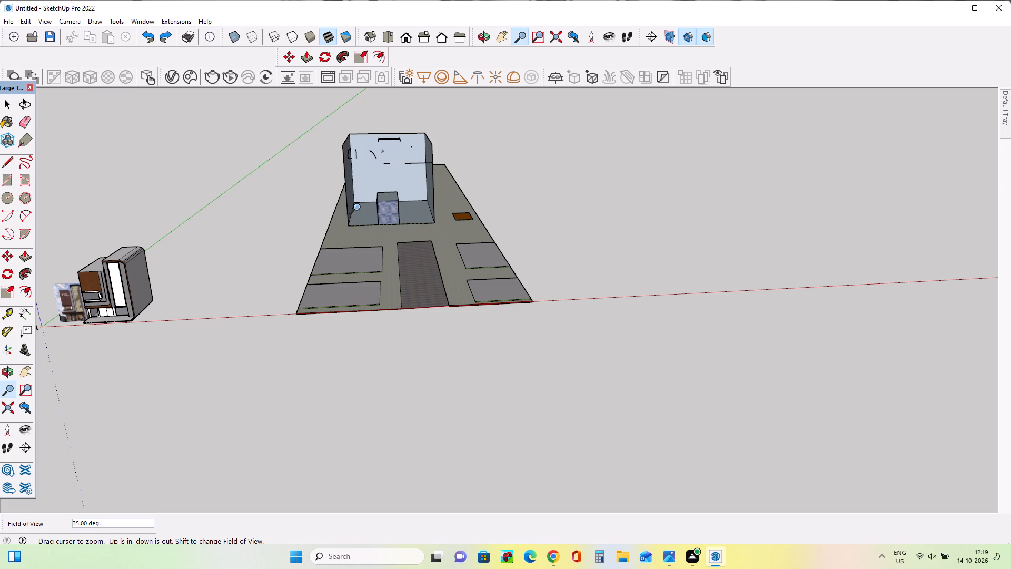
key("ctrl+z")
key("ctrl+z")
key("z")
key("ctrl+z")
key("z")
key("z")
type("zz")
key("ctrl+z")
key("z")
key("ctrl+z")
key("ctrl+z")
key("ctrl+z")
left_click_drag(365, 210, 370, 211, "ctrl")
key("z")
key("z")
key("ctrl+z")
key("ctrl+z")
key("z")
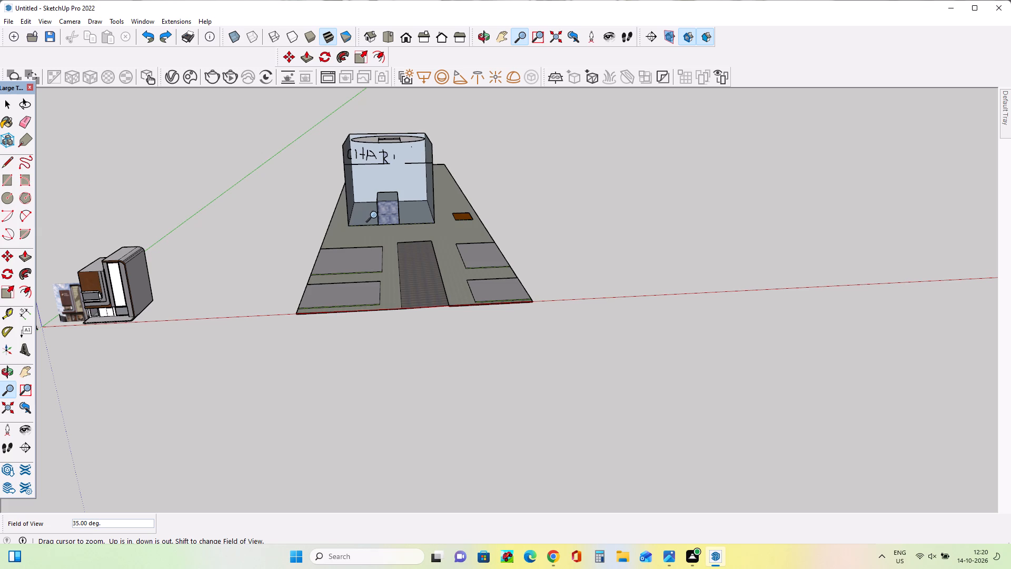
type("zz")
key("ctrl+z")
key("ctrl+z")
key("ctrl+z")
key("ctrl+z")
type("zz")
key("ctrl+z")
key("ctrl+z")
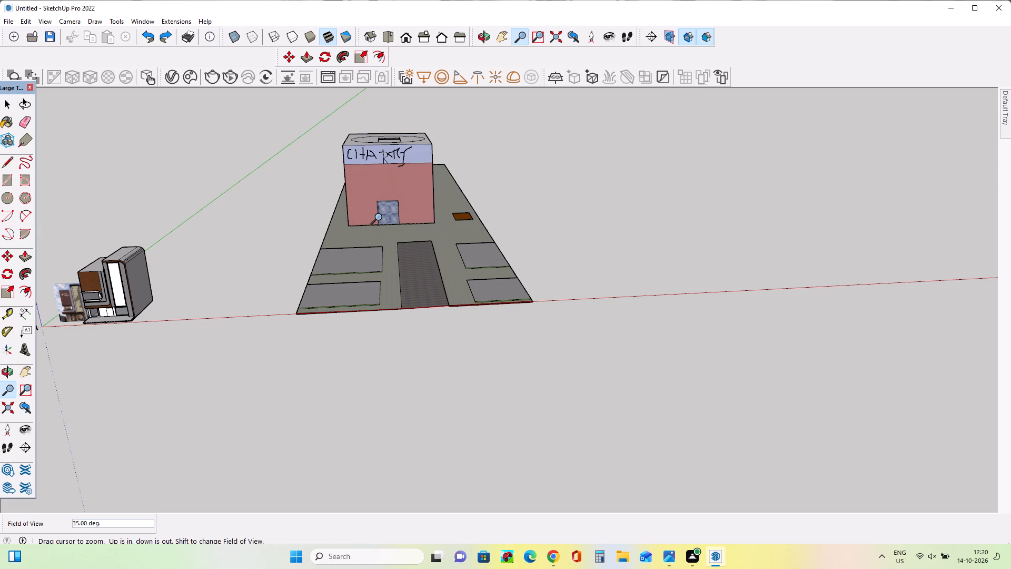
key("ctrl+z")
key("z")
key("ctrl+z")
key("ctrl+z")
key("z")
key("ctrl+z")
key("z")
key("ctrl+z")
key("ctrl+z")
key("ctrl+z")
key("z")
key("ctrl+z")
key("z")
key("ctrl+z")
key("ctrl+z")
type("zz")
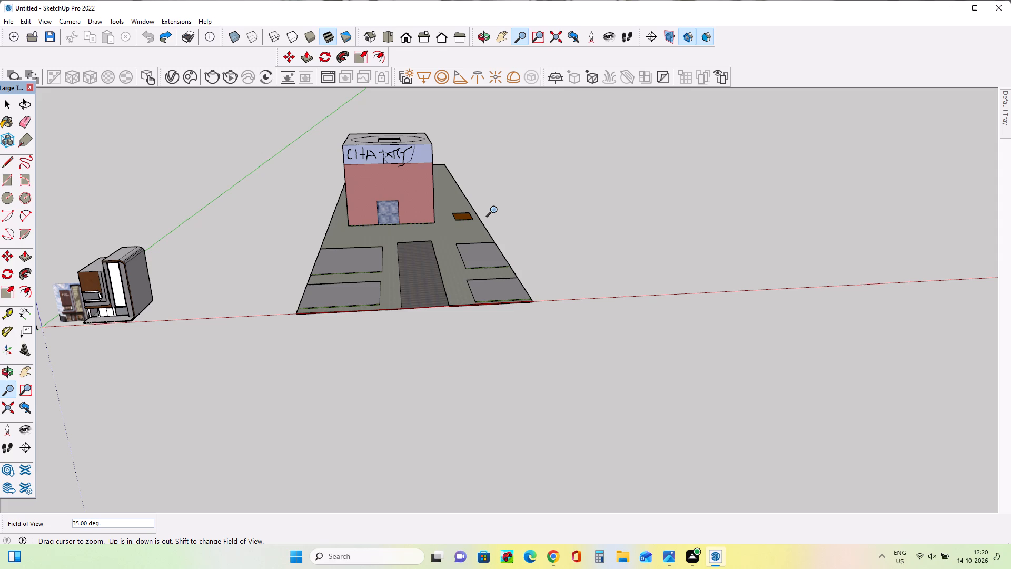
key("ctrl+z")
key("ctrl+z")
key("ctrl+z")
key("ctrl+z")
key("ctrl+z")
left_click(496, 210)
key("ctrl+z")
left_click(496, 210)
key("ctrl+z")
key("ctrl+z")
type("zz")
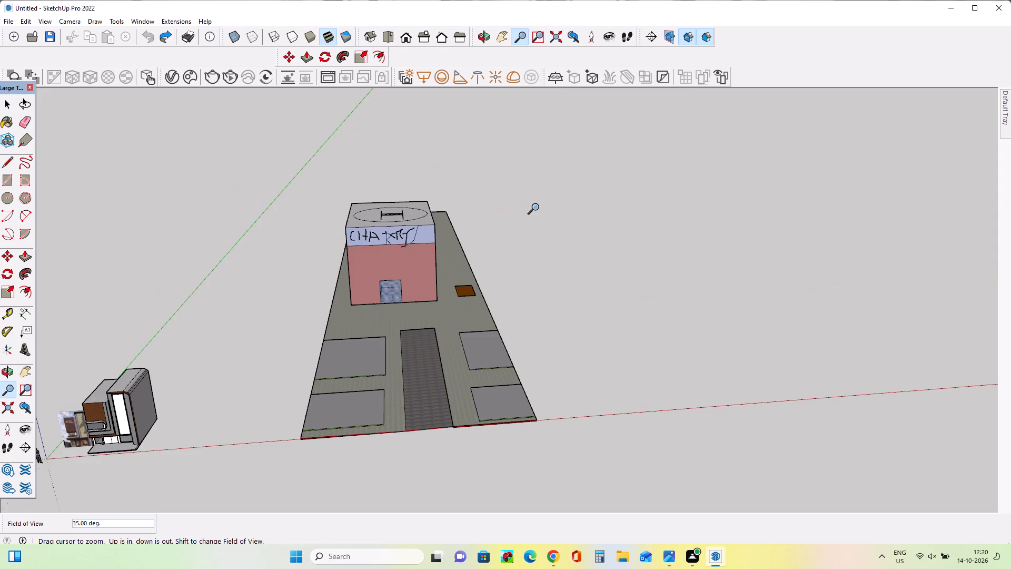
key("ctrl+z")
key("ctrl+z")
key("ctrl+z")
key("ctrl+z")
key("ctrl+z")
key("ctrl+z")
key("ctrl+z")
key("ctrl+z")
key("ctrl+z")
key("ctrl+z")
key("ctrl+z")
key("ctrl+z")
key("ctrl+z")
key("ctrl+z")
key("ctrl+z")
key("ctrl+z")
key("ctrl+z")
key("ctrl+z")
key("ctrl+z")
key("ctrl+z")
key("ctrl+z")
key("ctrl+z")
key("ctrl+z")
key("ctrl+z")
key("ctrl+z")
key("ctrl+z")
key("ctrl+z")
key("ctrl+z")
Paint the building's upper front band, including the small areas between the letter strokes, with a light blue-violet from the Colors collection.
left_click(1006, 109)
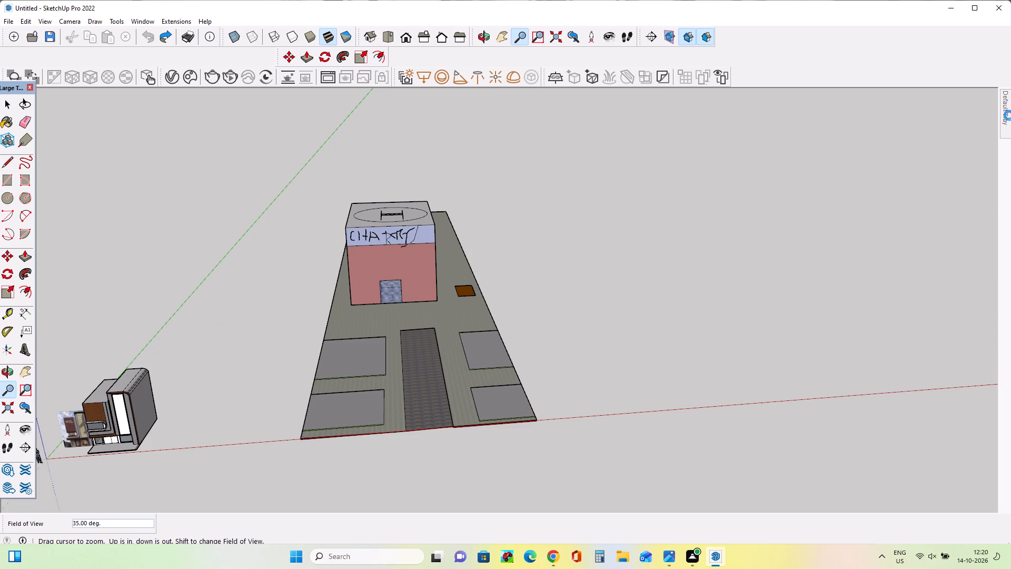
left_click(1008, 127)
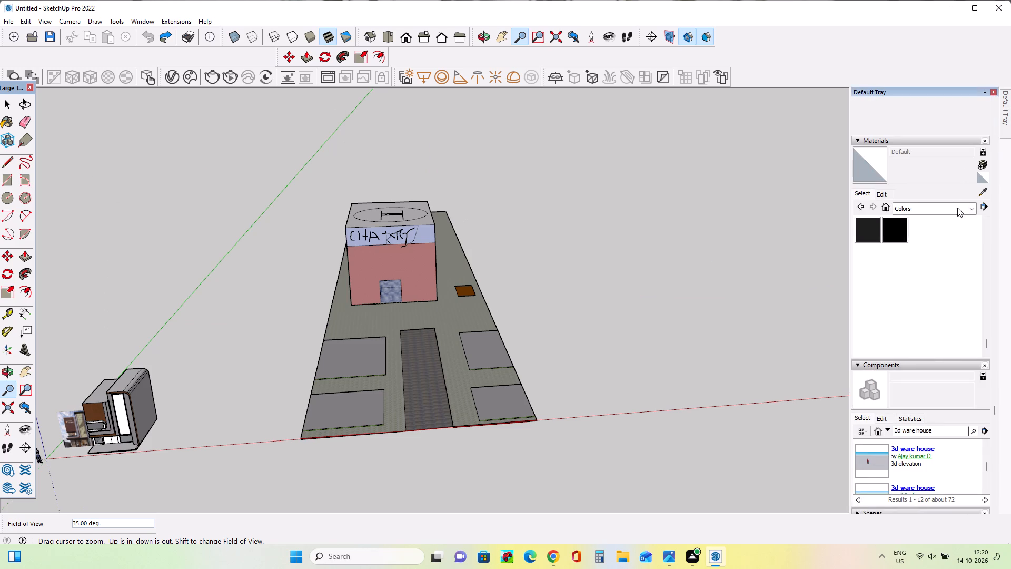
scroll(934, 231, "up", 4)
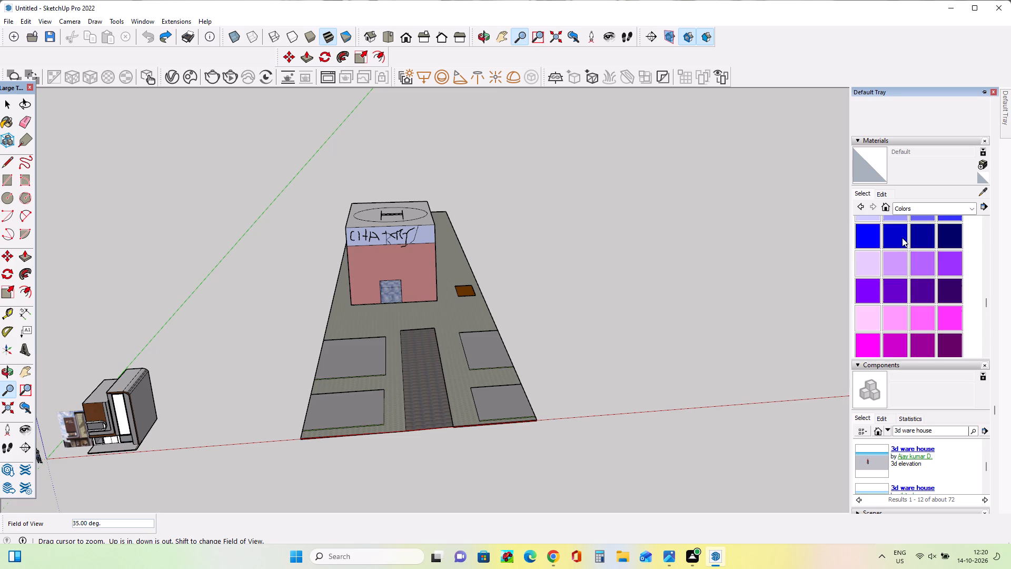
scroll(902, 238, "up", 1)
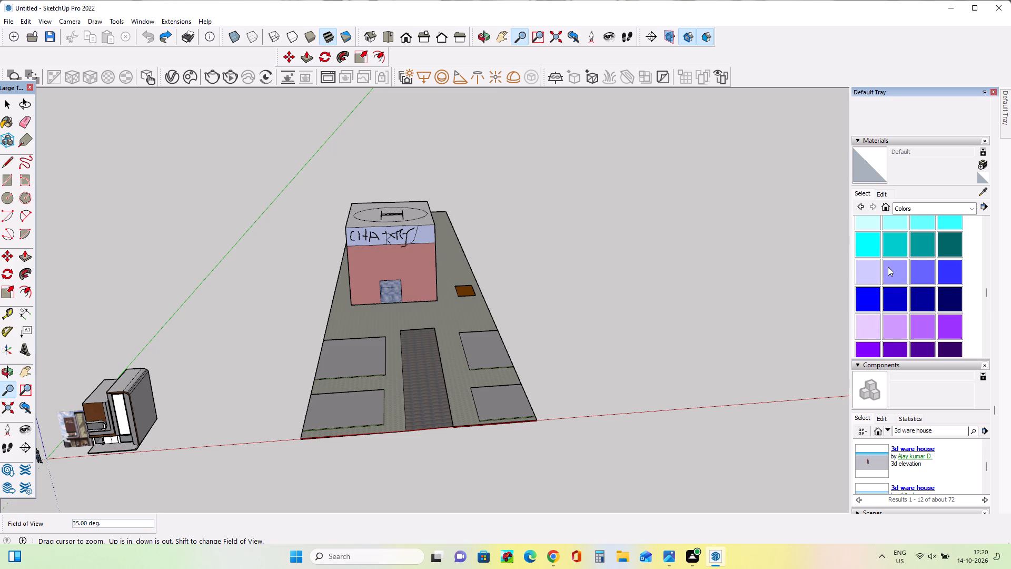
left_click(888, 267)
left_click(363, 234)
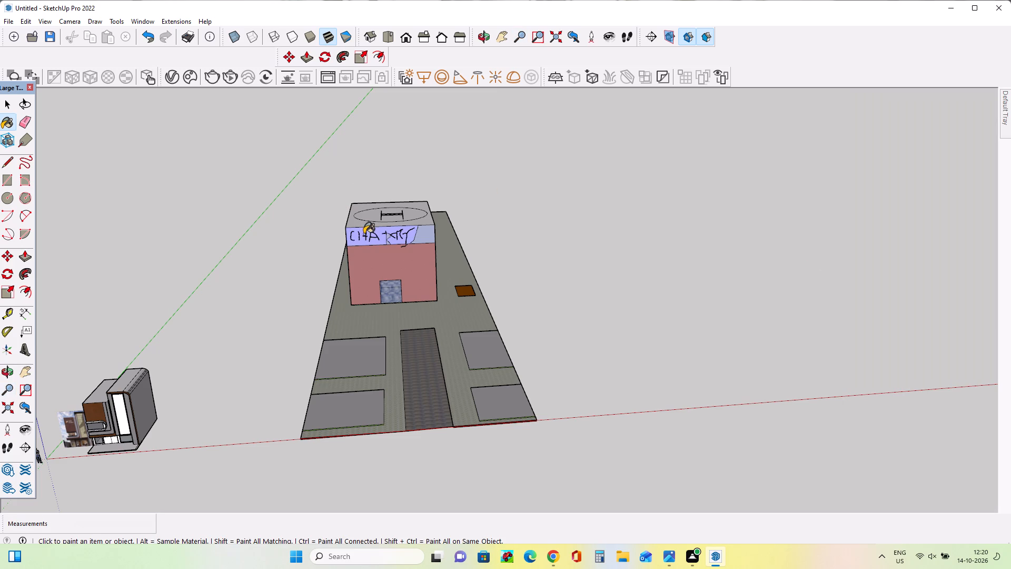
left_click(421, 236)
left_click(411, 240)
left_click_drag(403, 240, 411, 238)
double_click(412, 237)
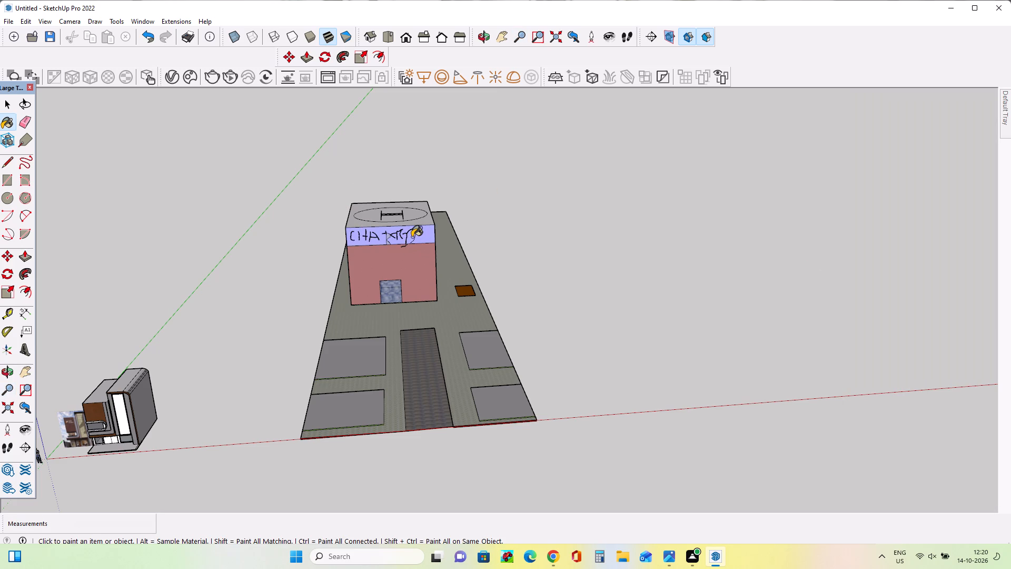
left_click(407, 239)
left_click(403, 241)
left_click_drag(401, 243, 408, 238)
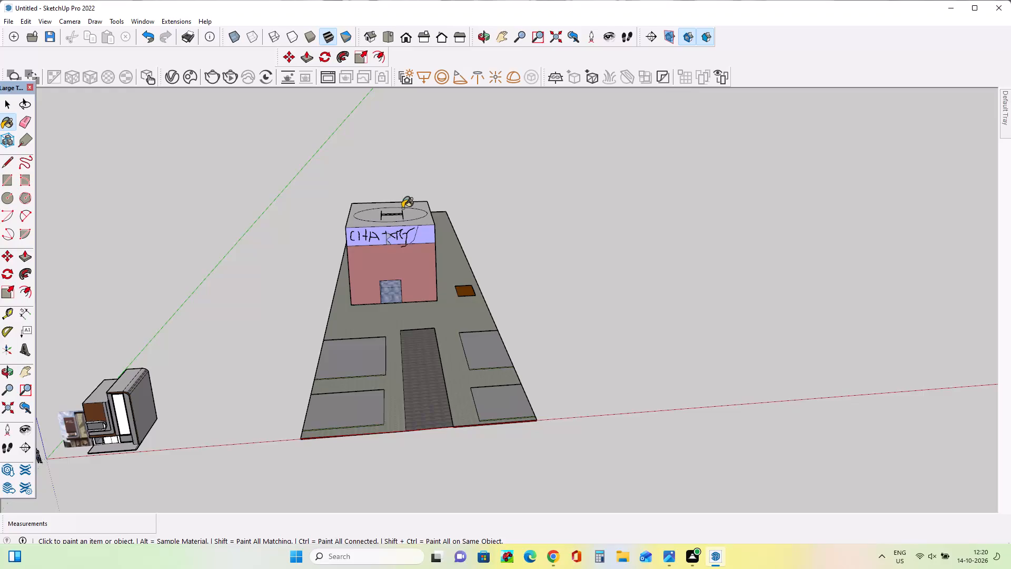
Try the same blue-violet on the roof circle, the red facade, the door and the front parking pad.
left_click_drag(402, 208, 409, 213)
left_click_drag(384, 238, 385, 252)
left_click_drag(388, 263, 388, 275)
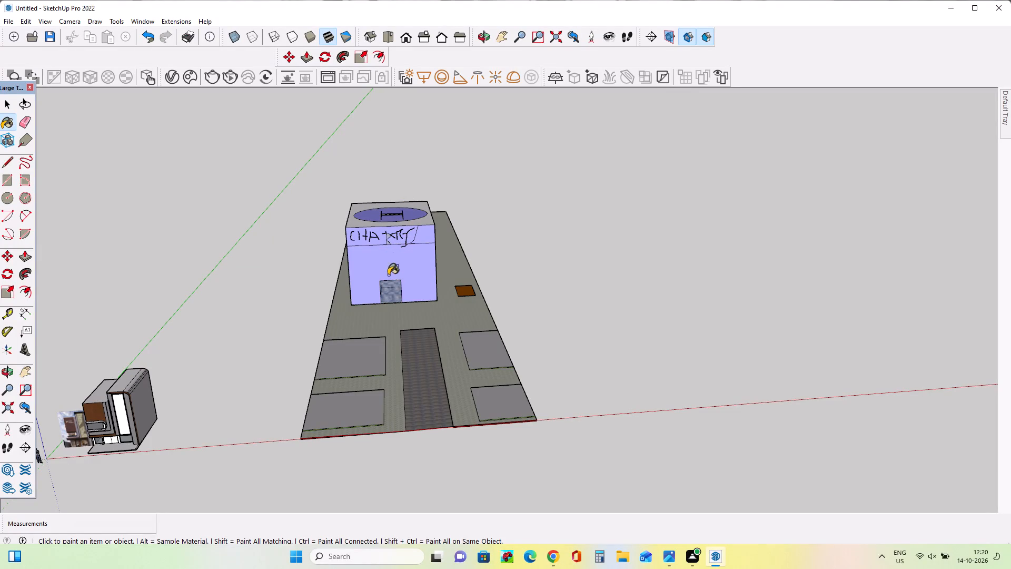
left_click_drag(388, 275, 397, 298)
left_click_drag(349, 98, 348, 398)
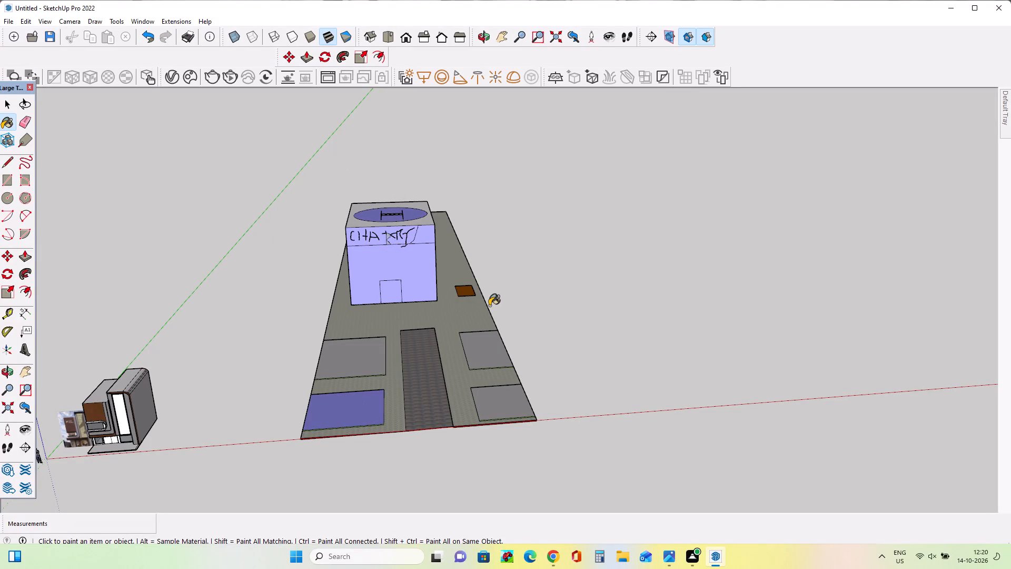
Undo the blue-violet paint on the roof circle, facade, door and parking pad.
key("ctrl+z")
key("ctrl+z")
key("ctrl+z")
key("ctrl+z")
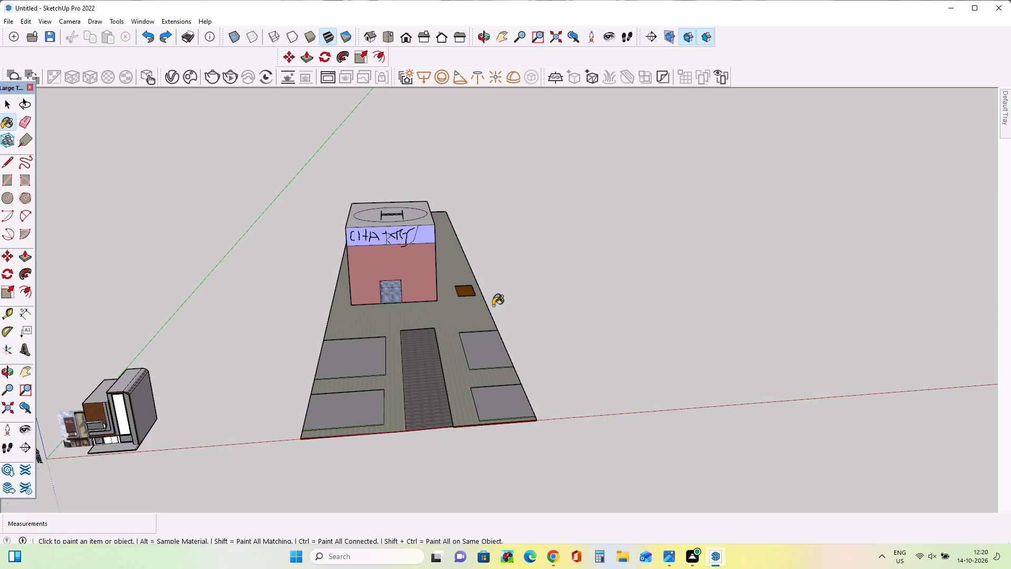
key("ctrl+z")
Delete the lettered building with its whole paved site, including the leftover edge near the red axis.
scroll(311, 236, "up", 1)
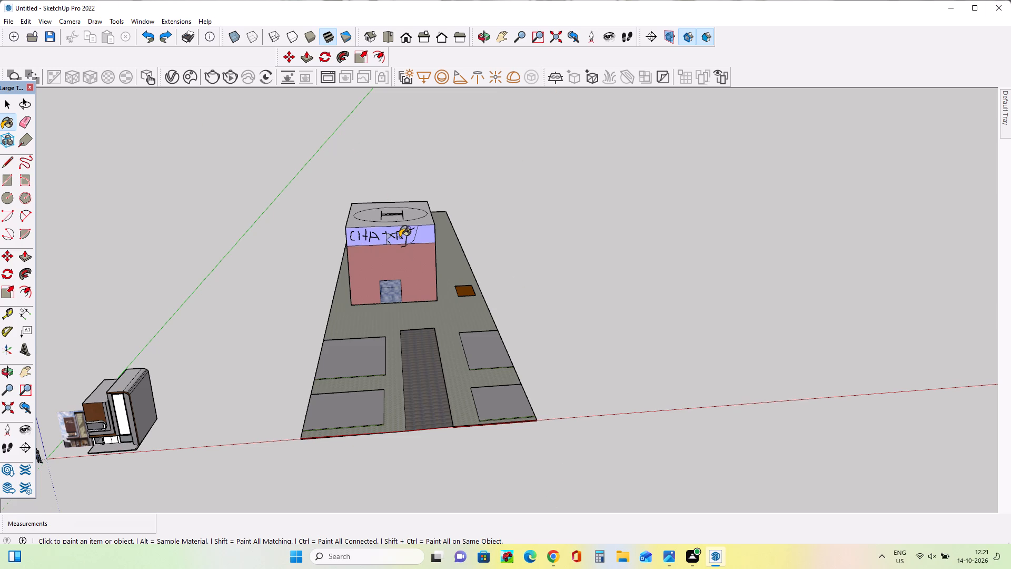
left_click(7, 101)
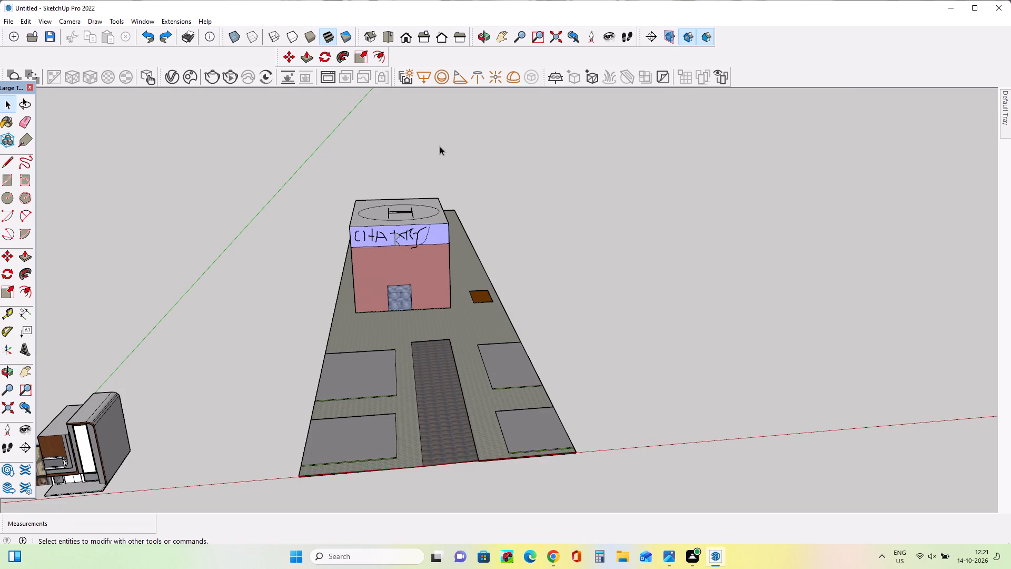
left_click_drag(549, 153, 275, 493)
key("Delete")
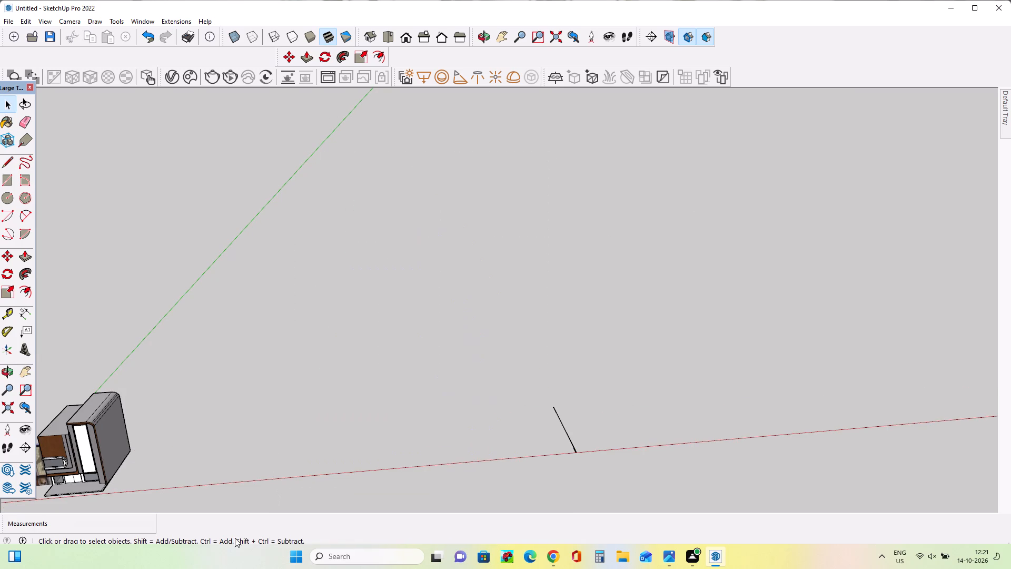
left_click_drag(676, 391, 435, 462)
key("Delete")
Examine the multi-storey shopfront model from several angles and compare its entrance level with the Choice Holidays reference image.
middle_click_drag(471, 456, 530, 457)
scroll(536, 447, "down", 12)
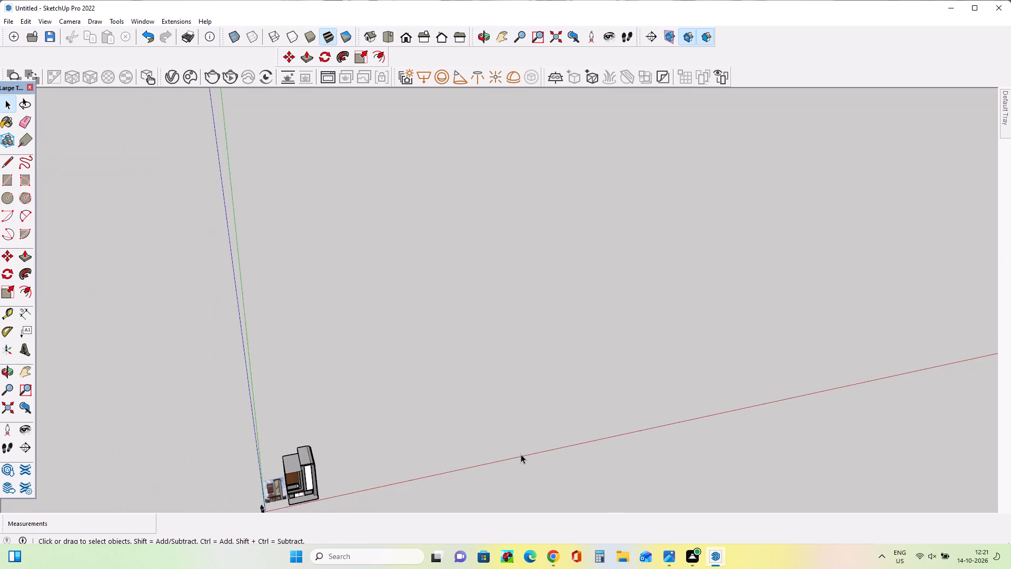
scroll(521, 454, "down", 2)
left_click(25, 368)
left_click_drag(354, 480, 400, 351)
scroll(400, 351, "up", 1)
scroll(400, 351, "down", 1)
scroll(400, 351, "up", 3)
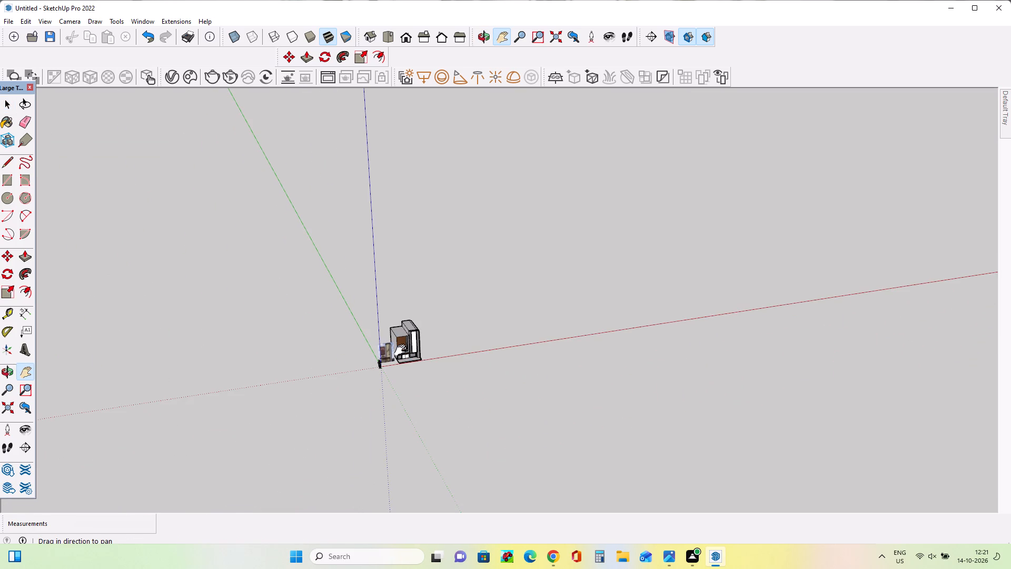
scroll(389, 367, "up", 6)
scroll(389, 367, "down", 1)
scroll(389, 367, "up", 1)
scroll(389, 367, "down", 1)
scroll(389, 367, "up", 1)
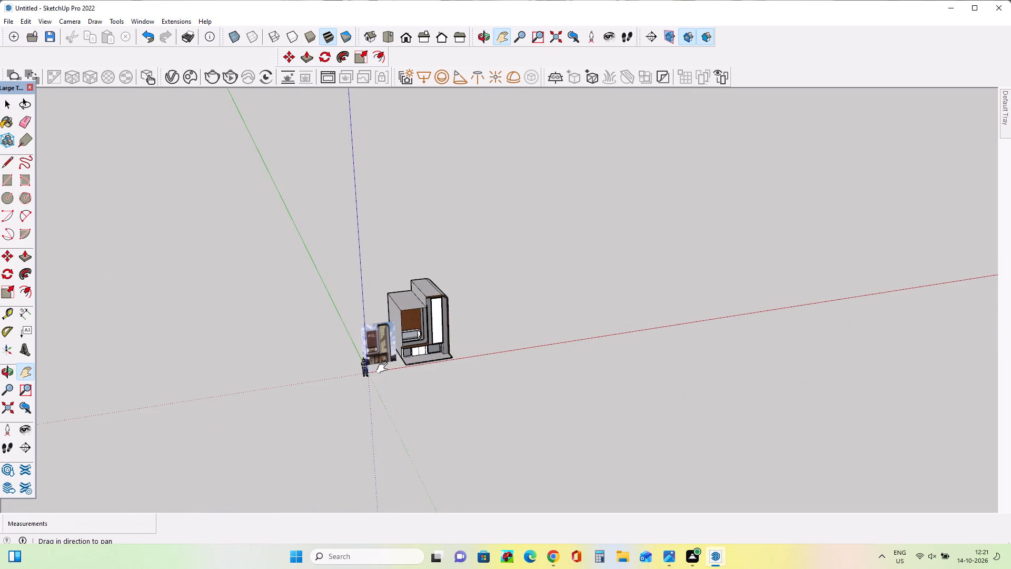
scroll(384, 368, "up", 2)
scroll(384, 368, "down", 1)
scroll(384, 368, "up", 10)
scroll(386, 367, "down", 1)
scroll(386, 367, "up", 10)
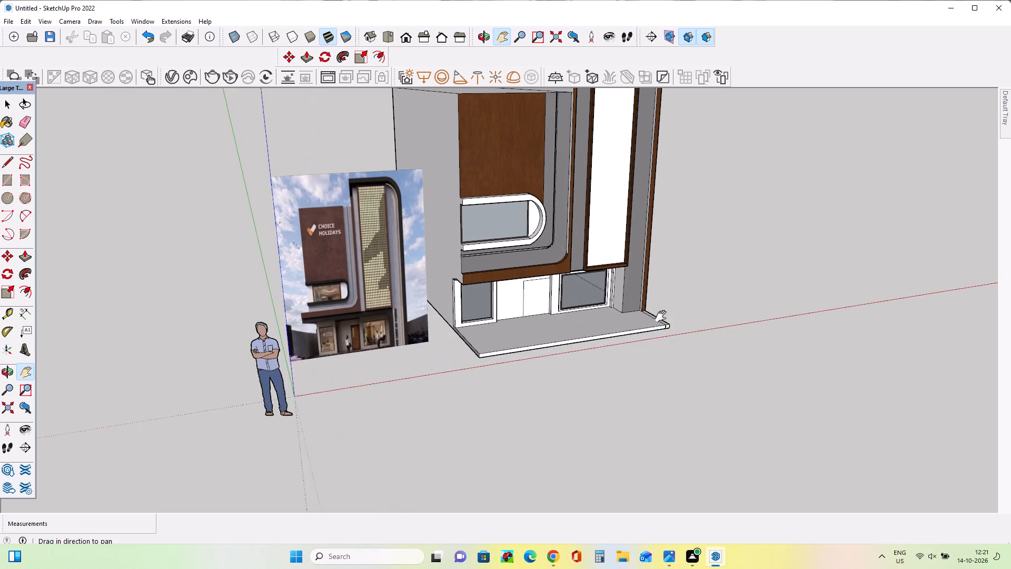
middle_click_drag(590, 330, 554, 348)
scroll(554, 348, "down", 7)
middle_click_drag(632, 268, 519, 240)
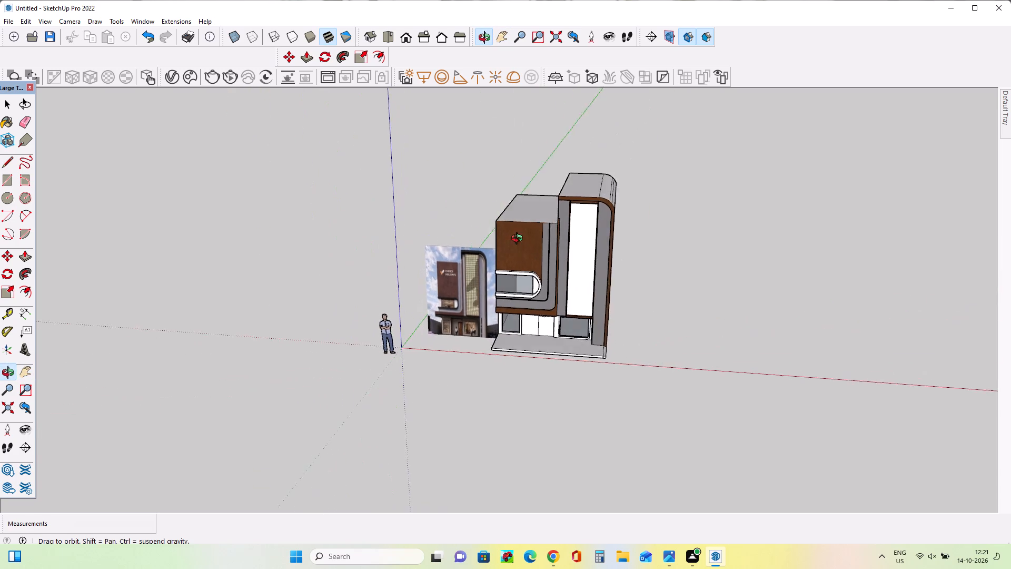
middle_click_drag(519, 240, 521, 229)
scroll(523, 288, "up", 5)
middle_click_drag(640, 335, 689, 303)
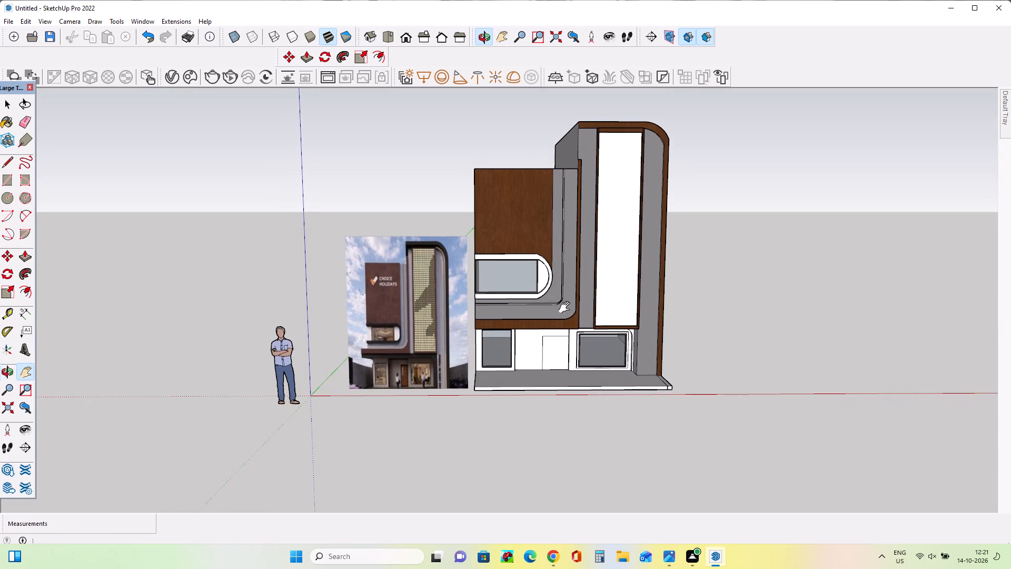
middle_click_drag(578, 318, 620, 371)
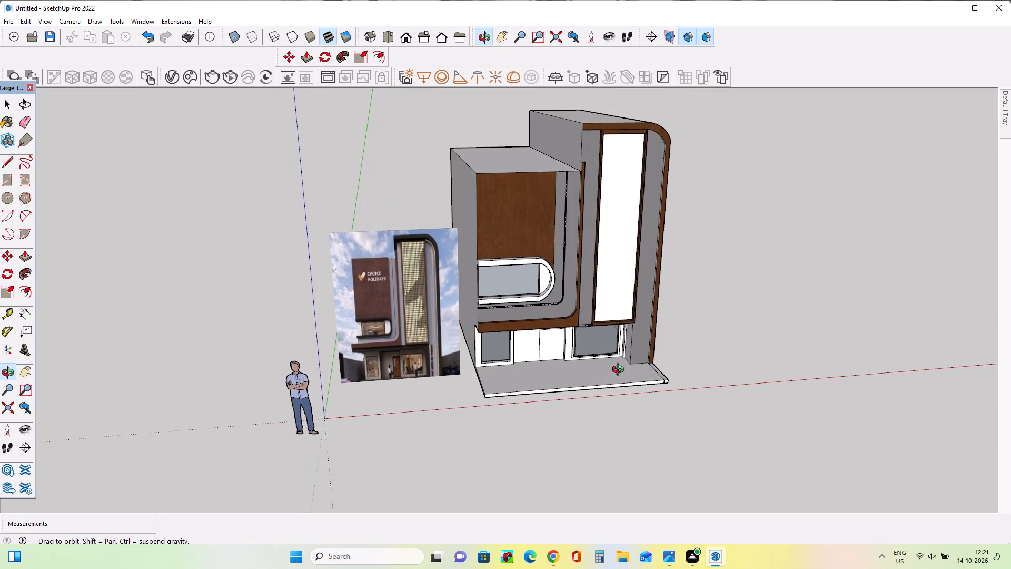
middle_click_drag(620, 371, 675, 371)
middle_click_drag(667, 362, 588, 352)
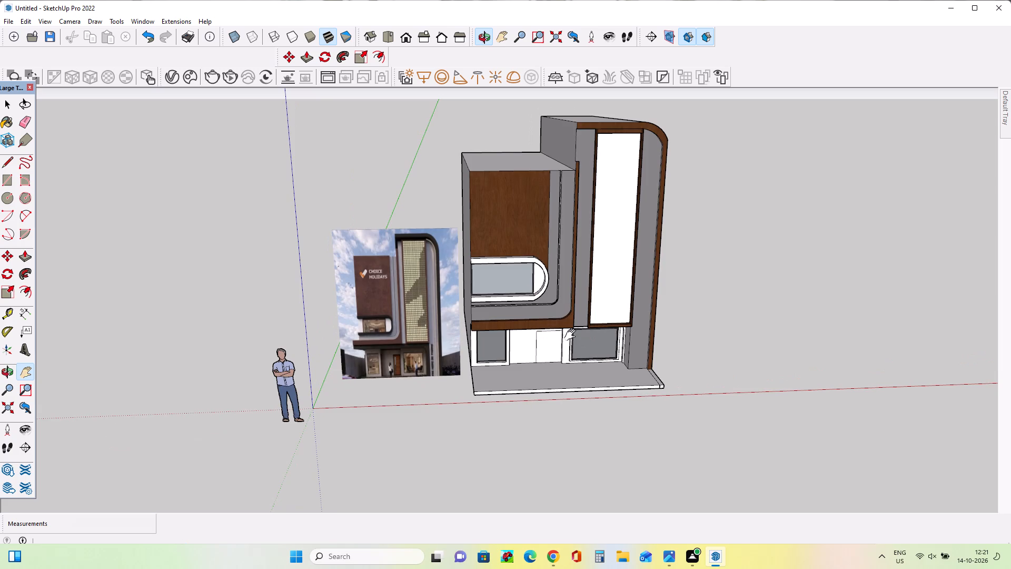
scroll(430, 367, "up", 11)
middle_click_drag(487, 404, 537, 394)
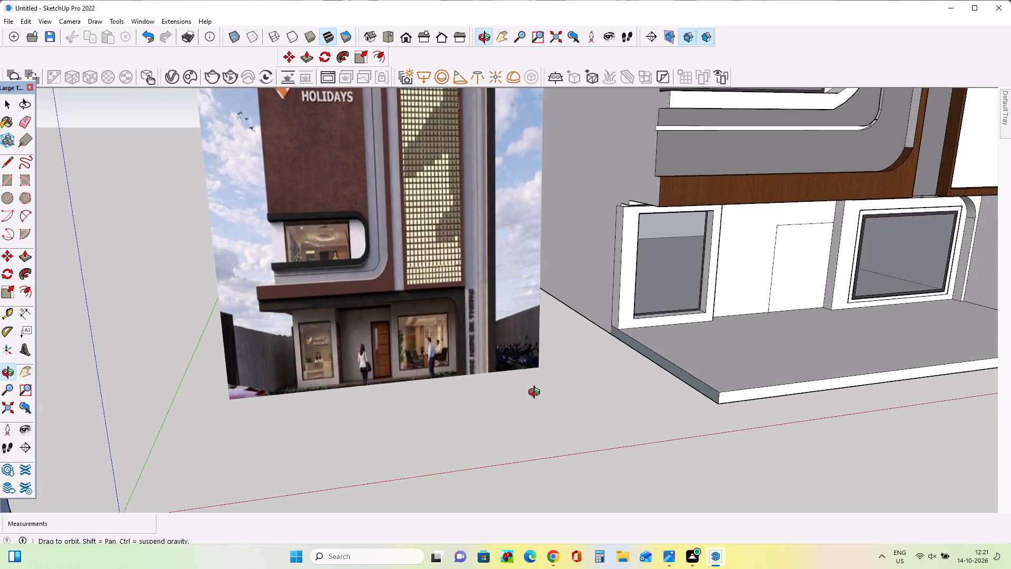
middle_click_drag(537, 394, 480, 391)
scroll(480, 391, "down", 10)
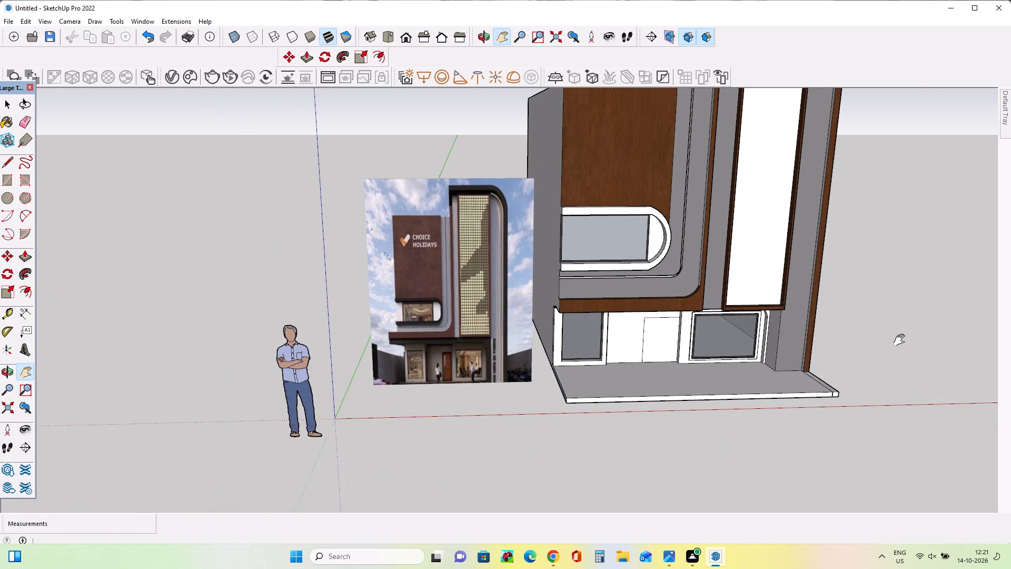
scroll(811, 357, "up", 4)
middle_click_drag(754, 340, 766, 315)
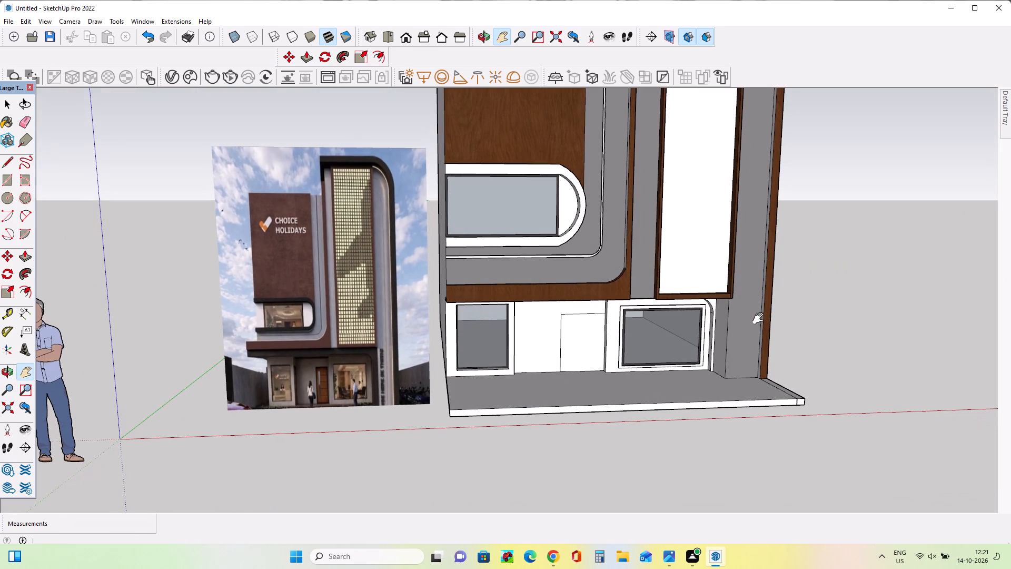
middle_click_drag(807, 327, 796, 337)
middle_click(781, 352)
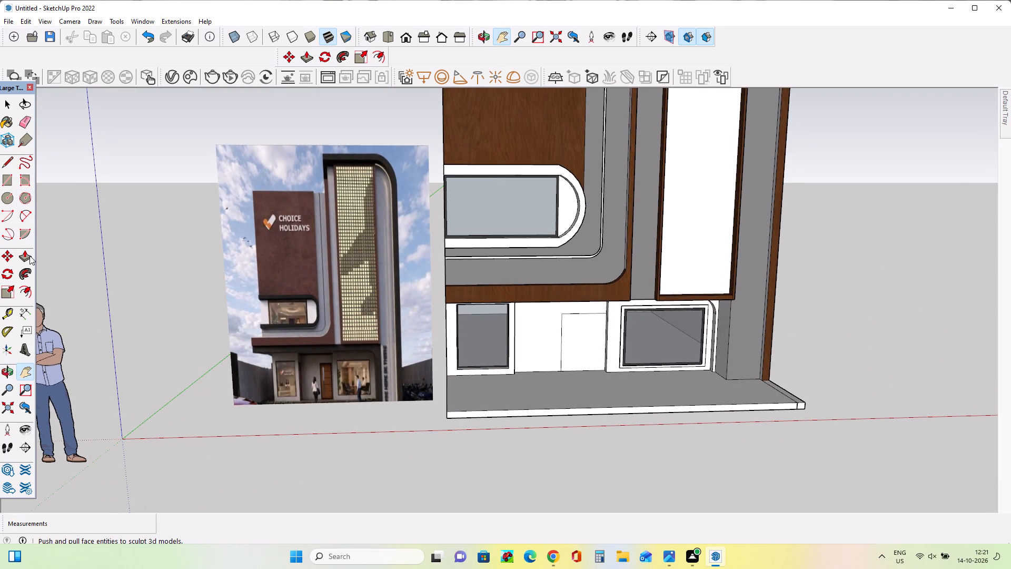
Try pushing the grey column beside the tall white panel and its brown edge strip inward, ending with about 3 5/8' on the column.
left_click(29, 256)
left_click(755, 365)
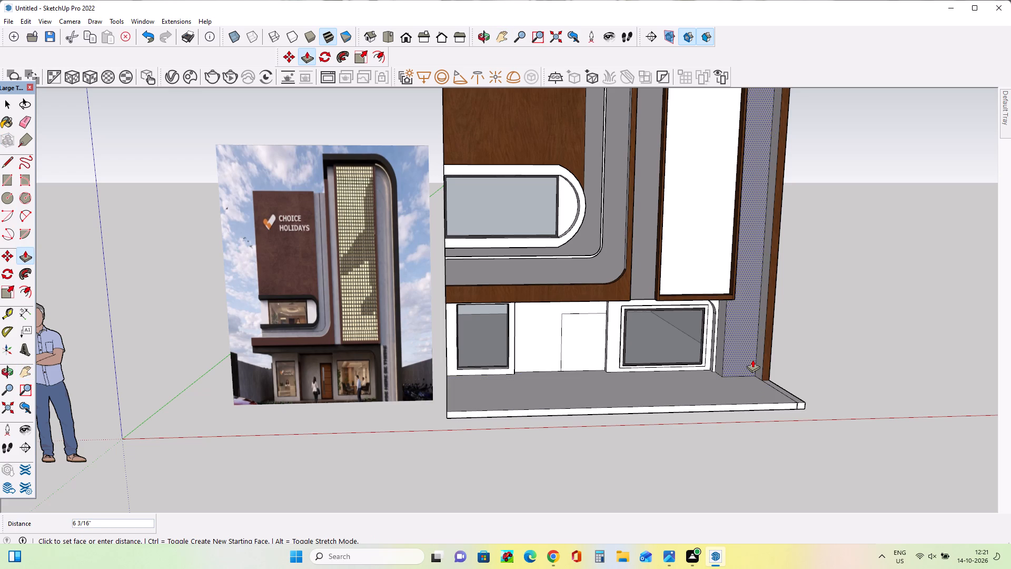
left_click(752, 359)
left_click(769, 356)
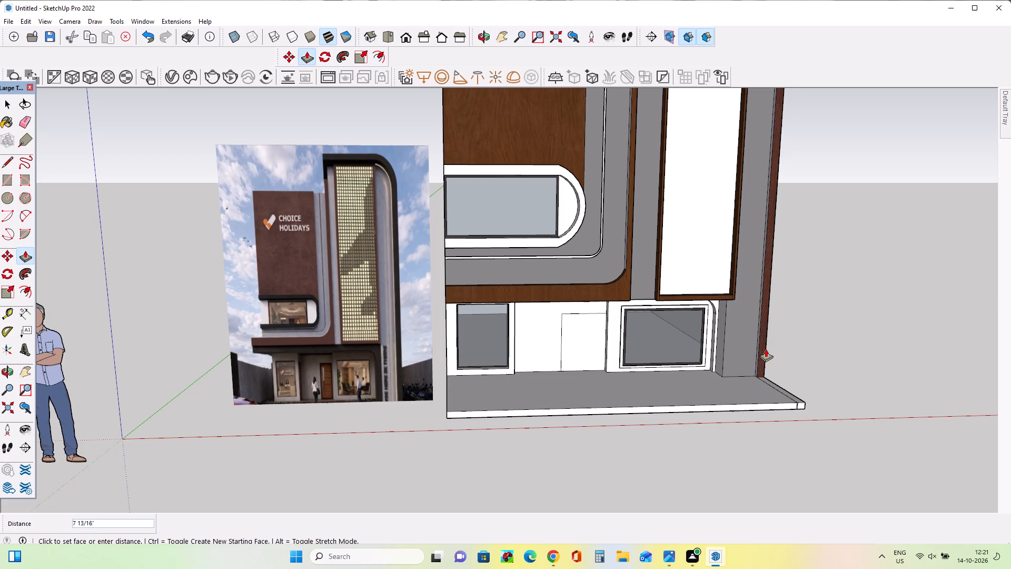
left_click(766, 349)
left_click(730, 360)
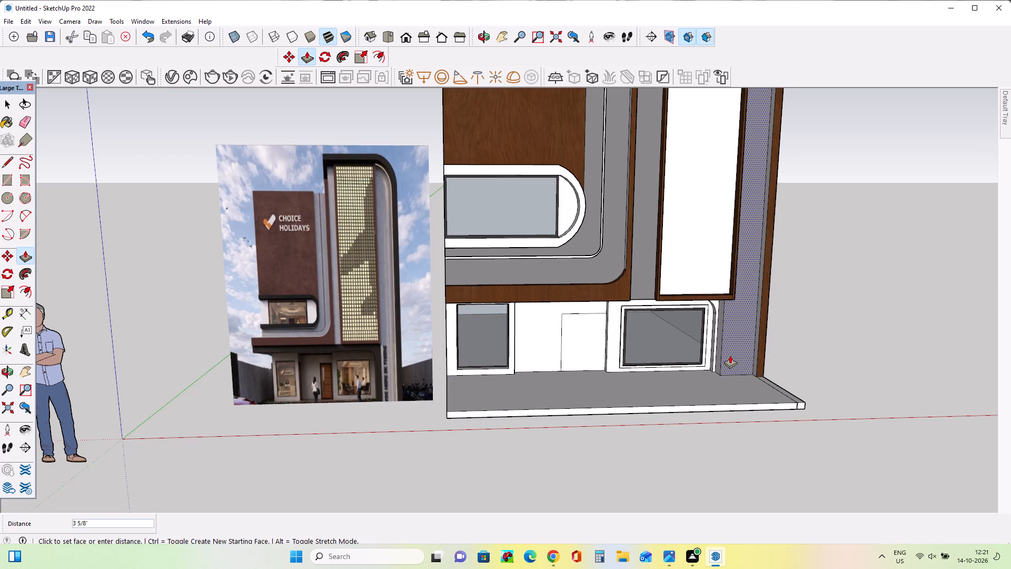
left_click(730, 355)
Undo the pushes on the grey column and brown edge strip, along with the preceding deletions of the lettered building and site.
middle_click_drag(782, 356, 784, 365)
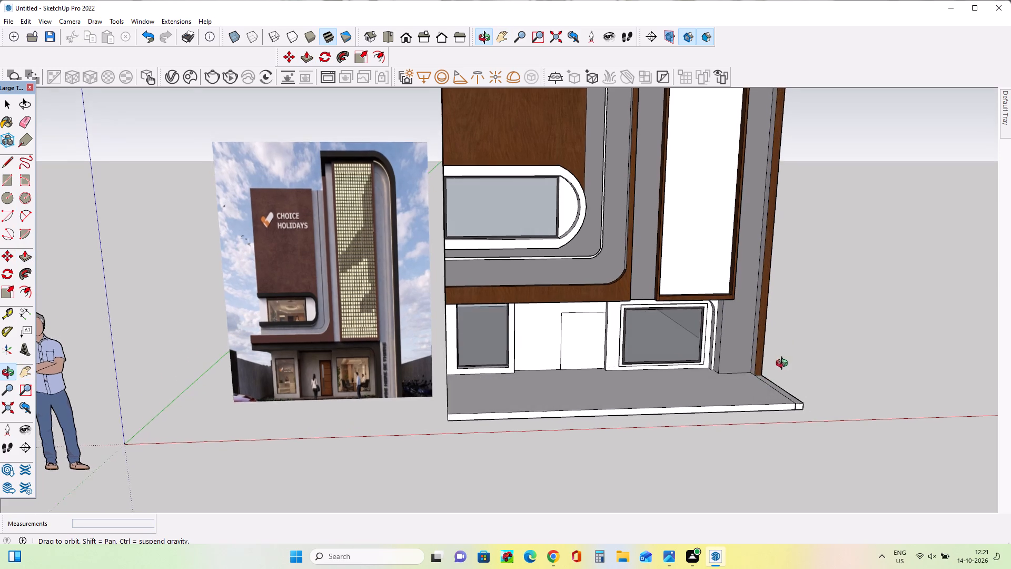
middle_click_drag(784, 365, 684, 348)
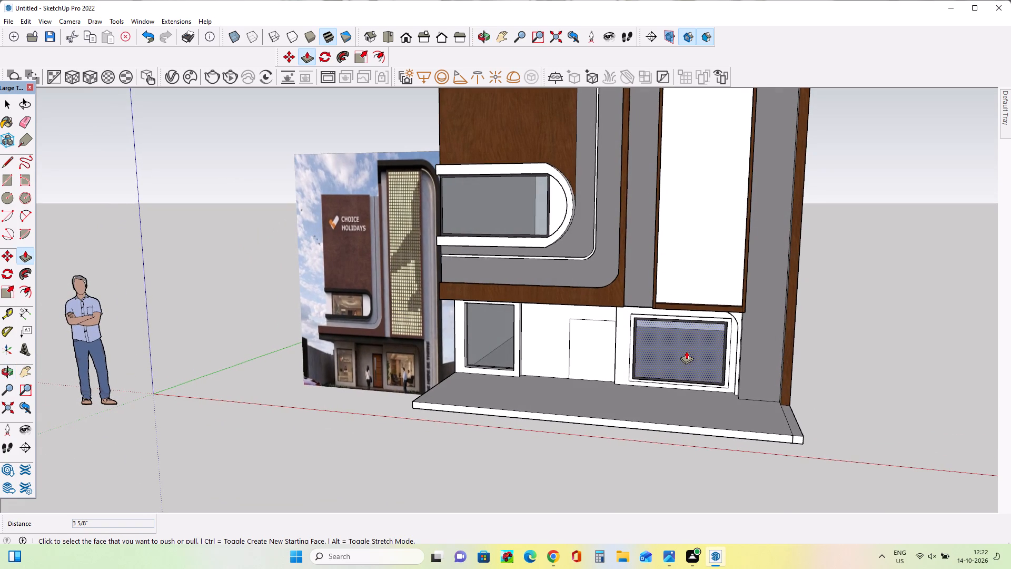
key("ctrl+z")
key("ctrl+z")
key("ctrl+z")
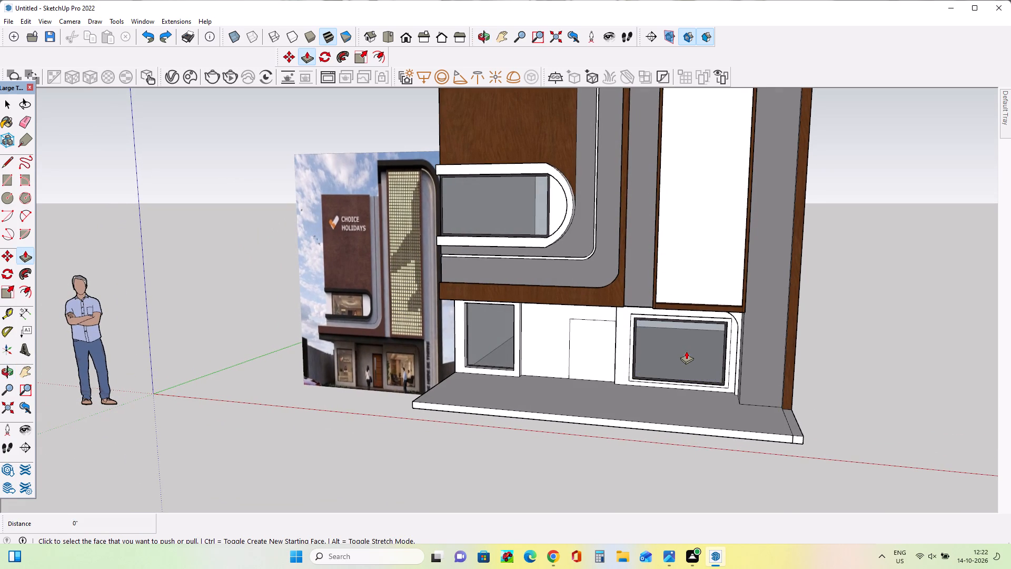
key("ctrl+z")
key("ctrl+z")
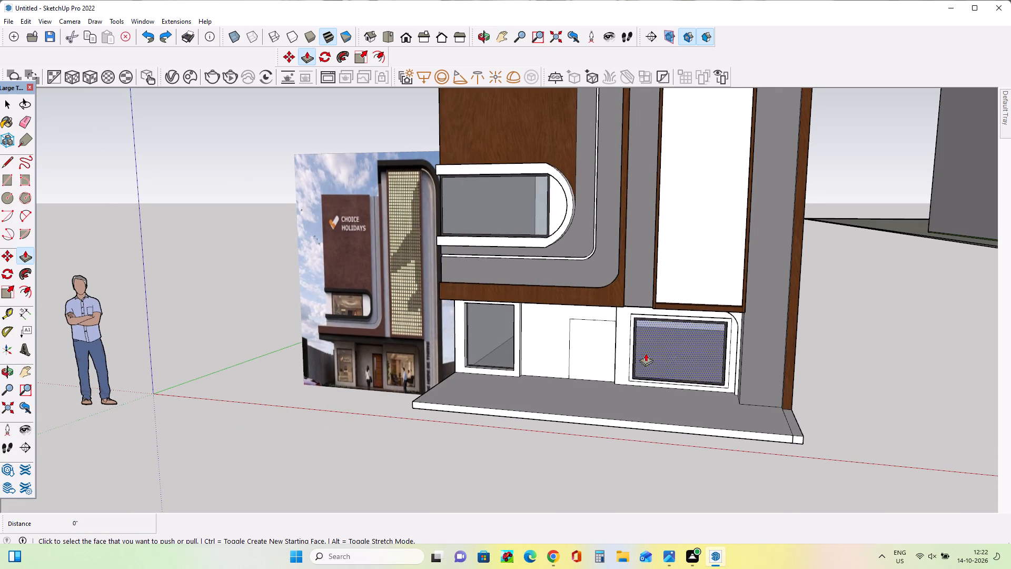
Delete the lettered building together with its paved site, keeping the shopfront model and reference image.
middle_click_drag(689, 387, 703, 384)
scroll(703, 384, "down", 4)
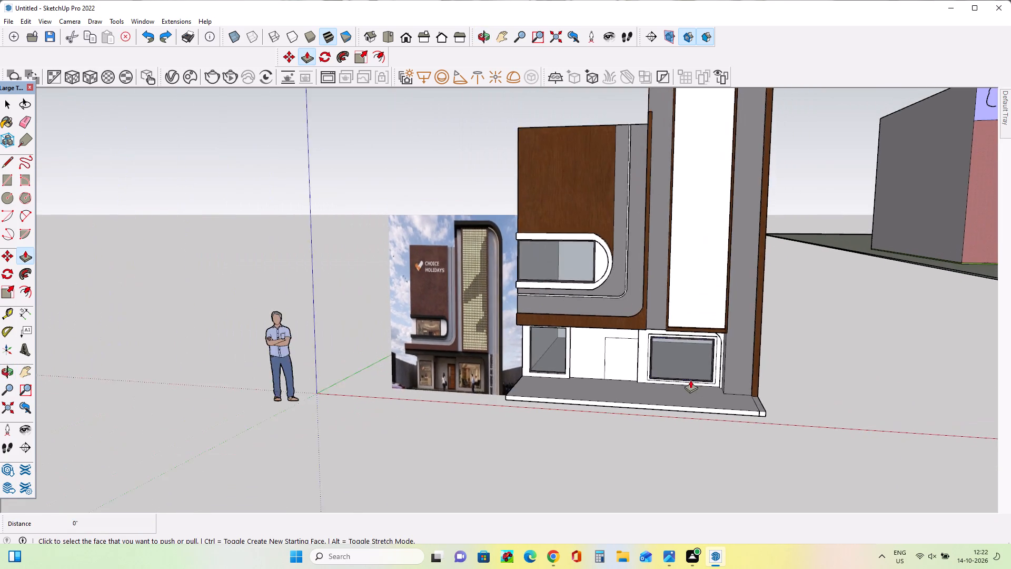
scroll(690, 380, "down", 20)
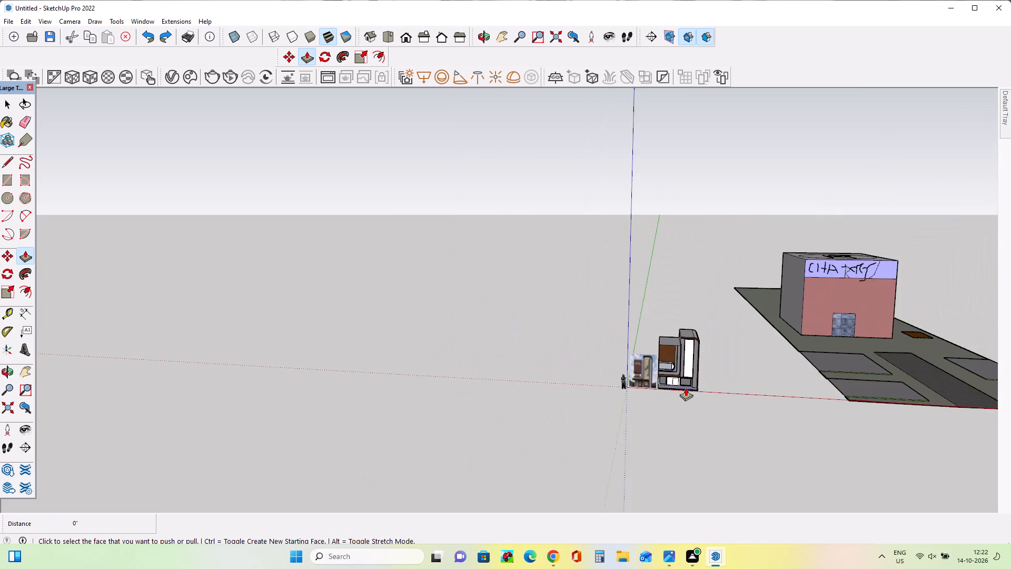
scroll(686, 388, "down", 3)
left_click(5, 104)
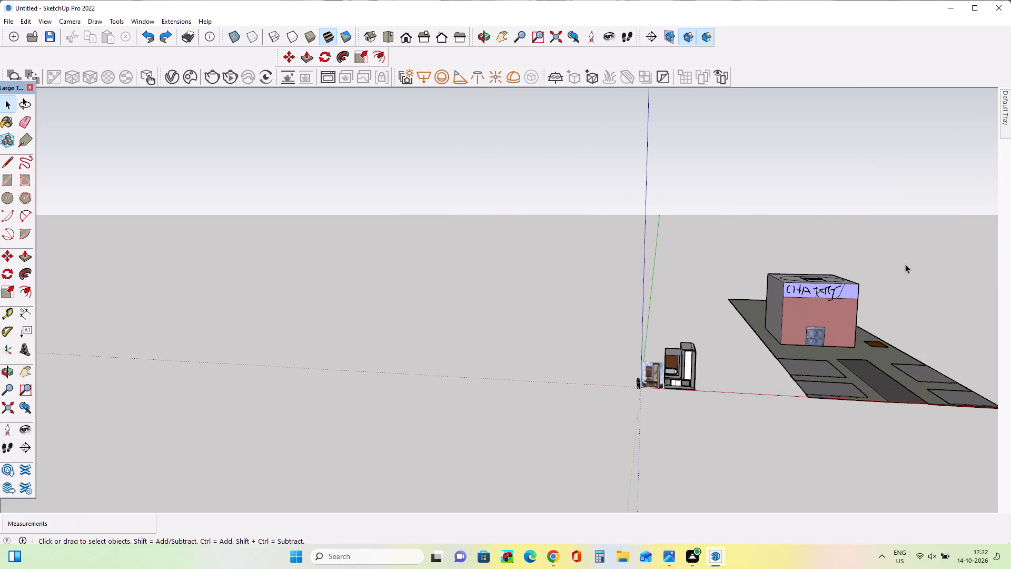
left_click_drag(910, 253, 739, 401)
key("Delete")
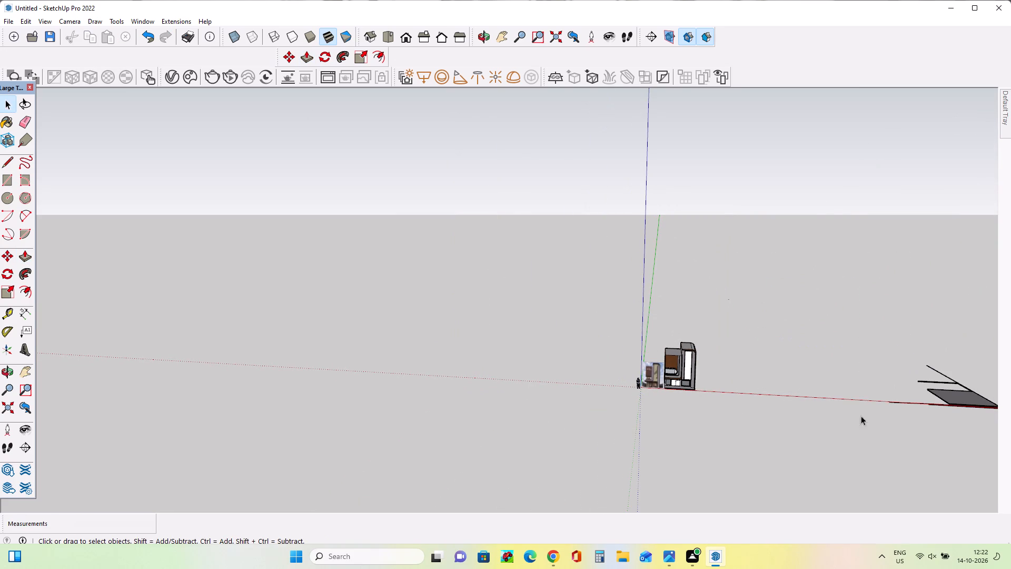
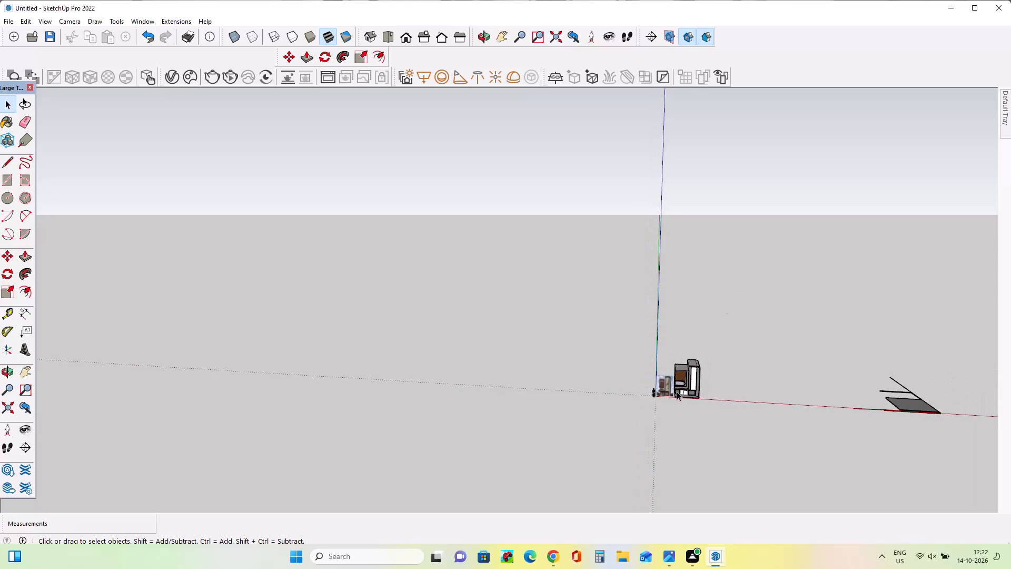
Delete the leftover dark slab and stray lines lying far along the red axis.
left_click_drag(896, 360, 844, 456)
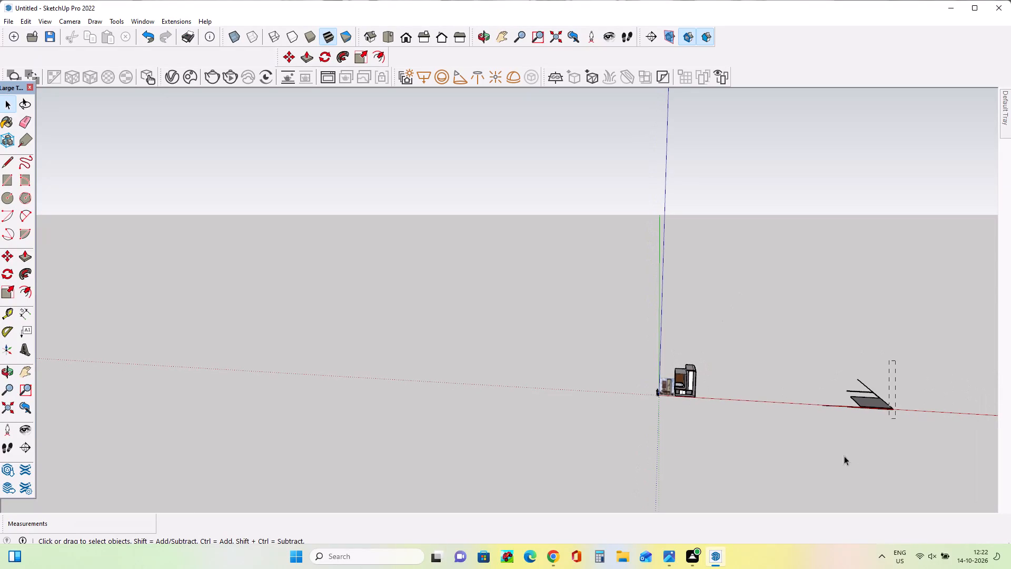
left_click_drag(844, 456, 767, 448)
key("Delete")
Examine the shopfront model's ground-floor entrance and compare it with the Choice Holidays reference image.
scroll(683, 412, "up", 3)
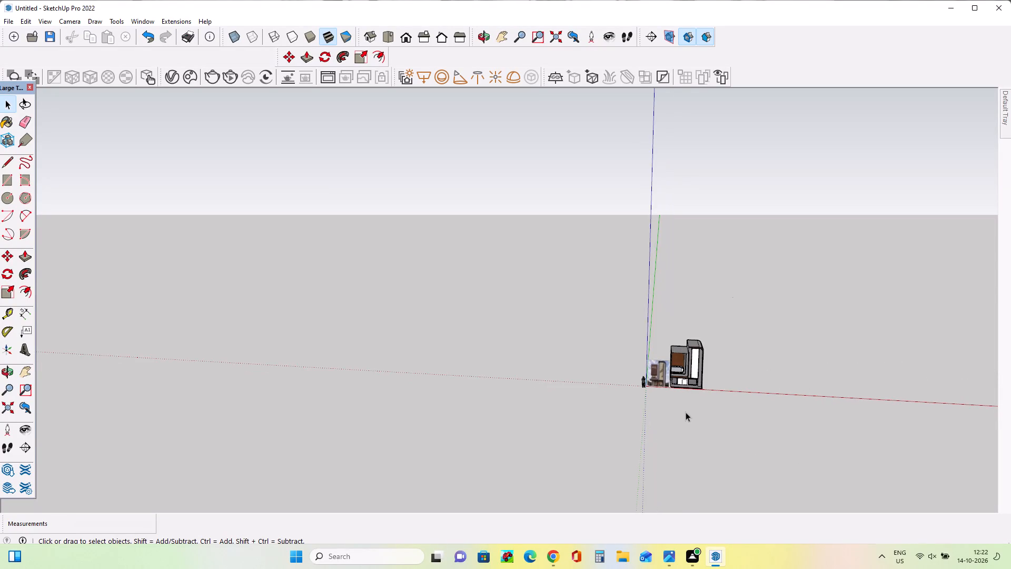
scroll(686, 412, "up", 10)
scroll(691, 414, "down", 1)
scroll(691, 414, "up", 5)
scroll(691, 414, "down", 1)
scroll(691, 414, "up", 5)
scroll(691, 406, "down", 1)
scroll(691, 406, "up", 4)
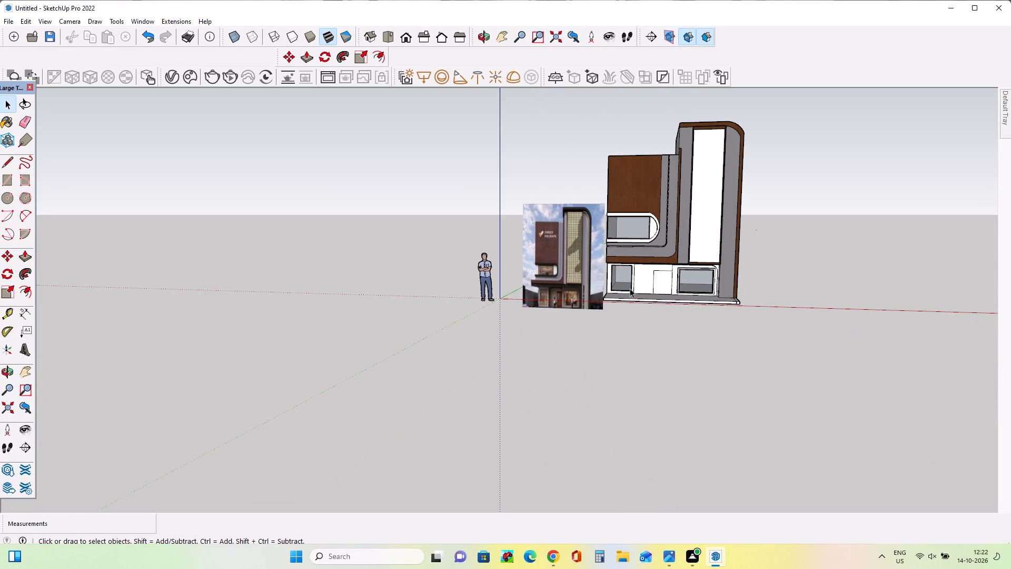
middle_click_drag(650, 315, 747, 344)
scroll(644, 268, "up", 5)
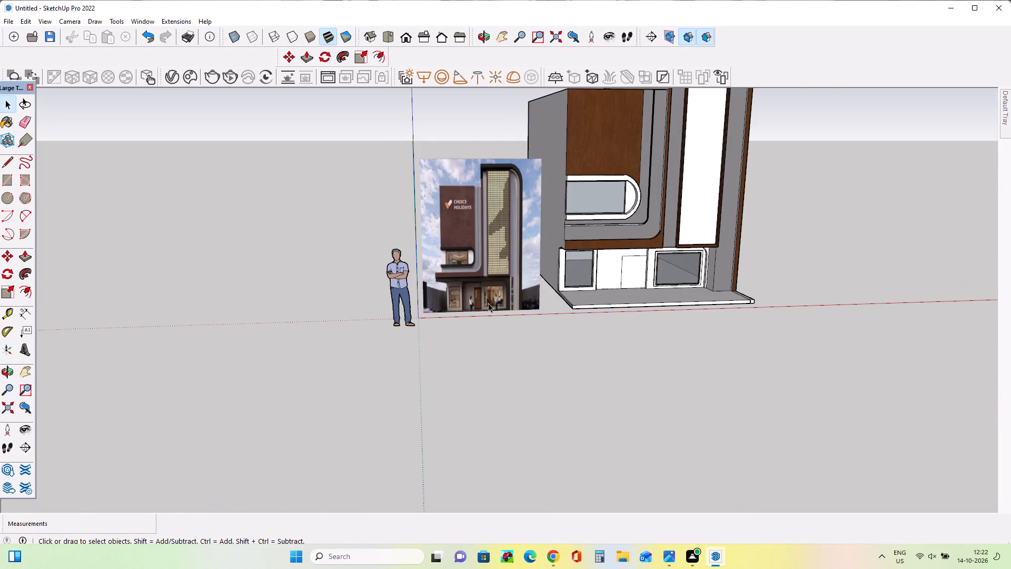
scroll(342, 323, "up", 6)
scroll(511, 321, "up", 1)
middle_click_drag(524, 321, 616, 313)
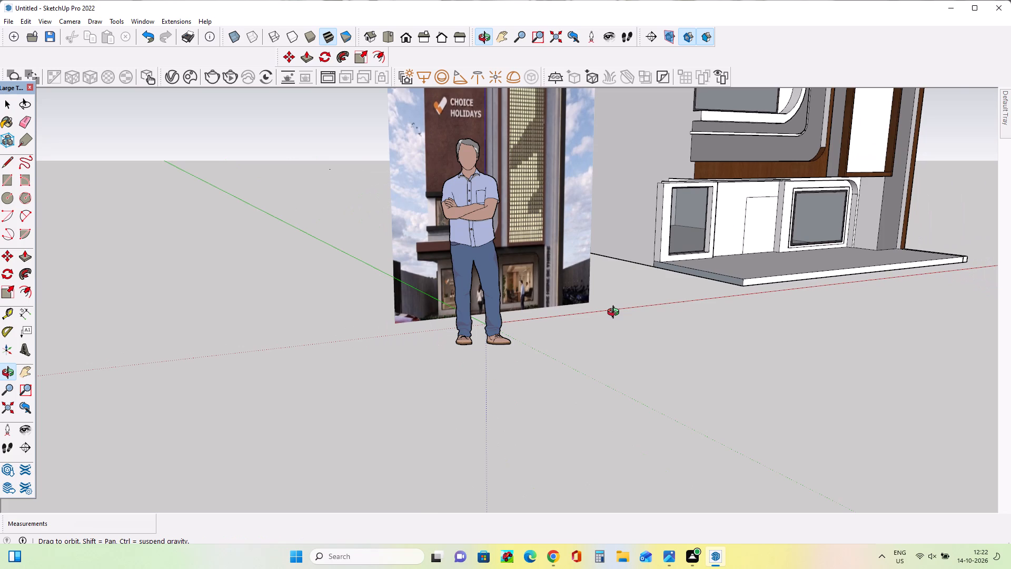
middle_click_drag(616, 313, 498, 315)
scroll(495, 315, "down", 5)
scroll(822, 231, "up", 6)
scroll(800, 248, "down", 1)
scroll(800, 248, "up", 1)
middle_click(794, 259)
scroll(794, 259, "up", 1)
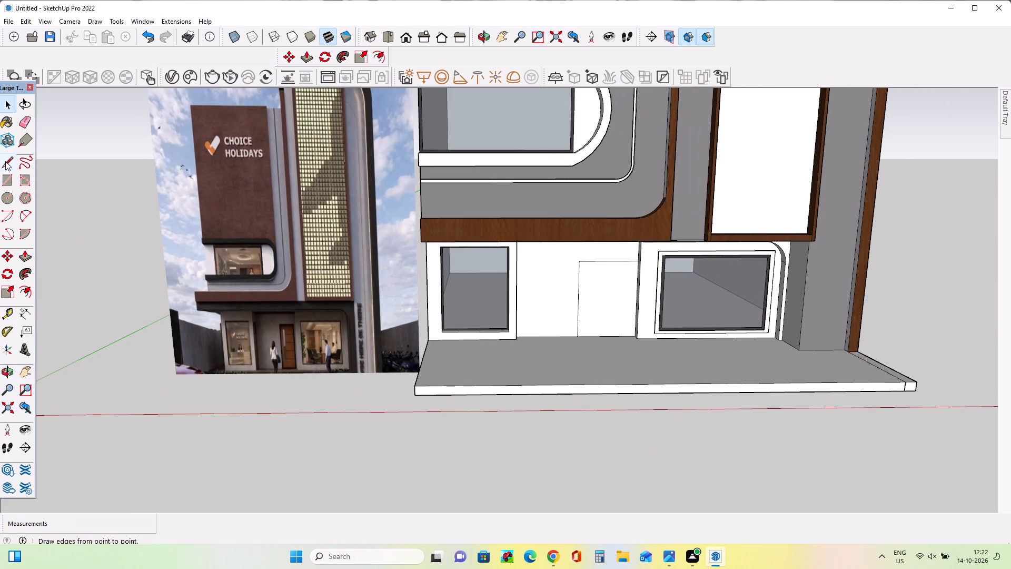
Push/Pull the narrow outer surround face at the curved corner beside the larger ground-floor window about 3 9/16".
left_click(23, 259)
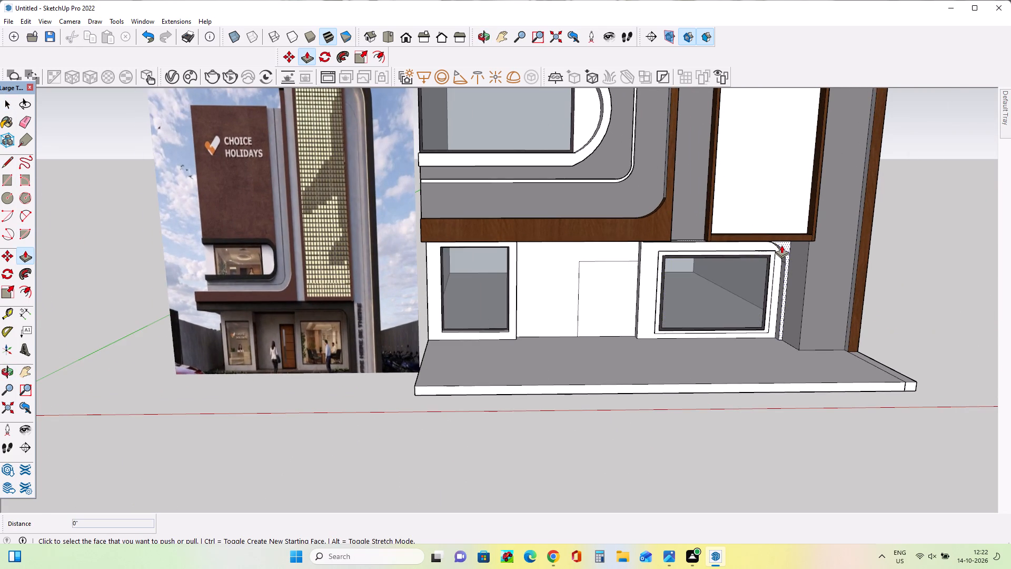
left_click(781, 245)
left_click(784, 248)
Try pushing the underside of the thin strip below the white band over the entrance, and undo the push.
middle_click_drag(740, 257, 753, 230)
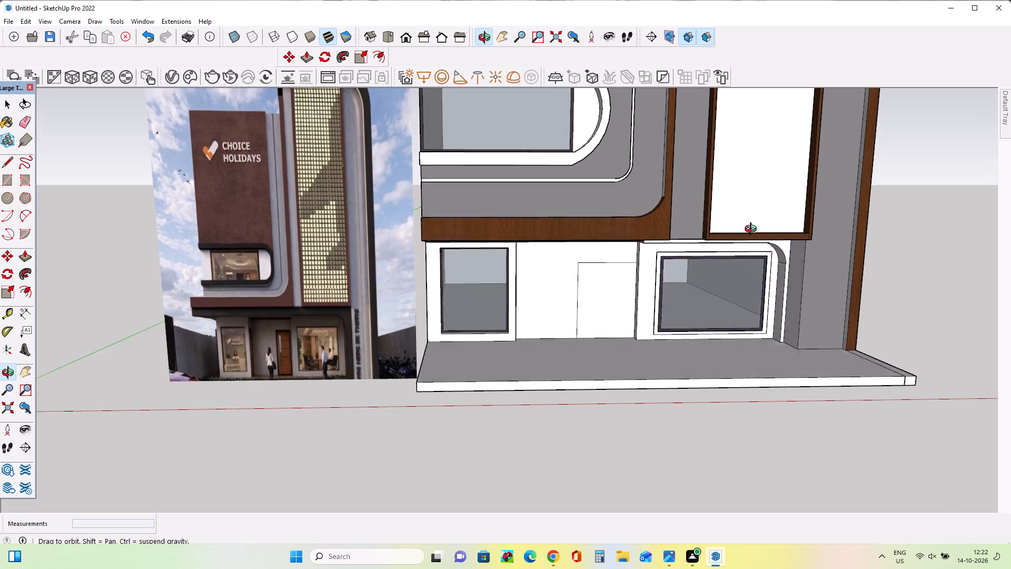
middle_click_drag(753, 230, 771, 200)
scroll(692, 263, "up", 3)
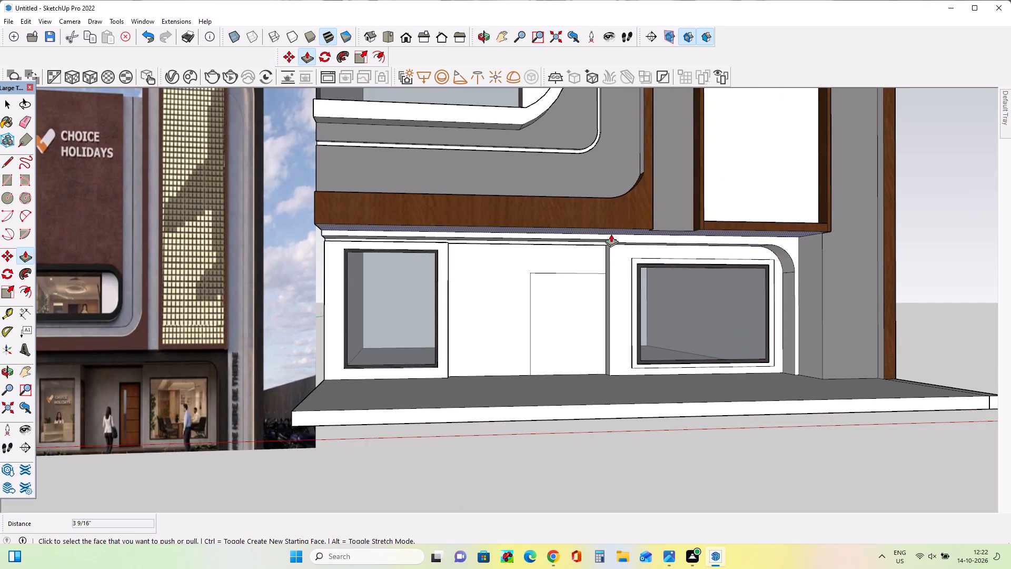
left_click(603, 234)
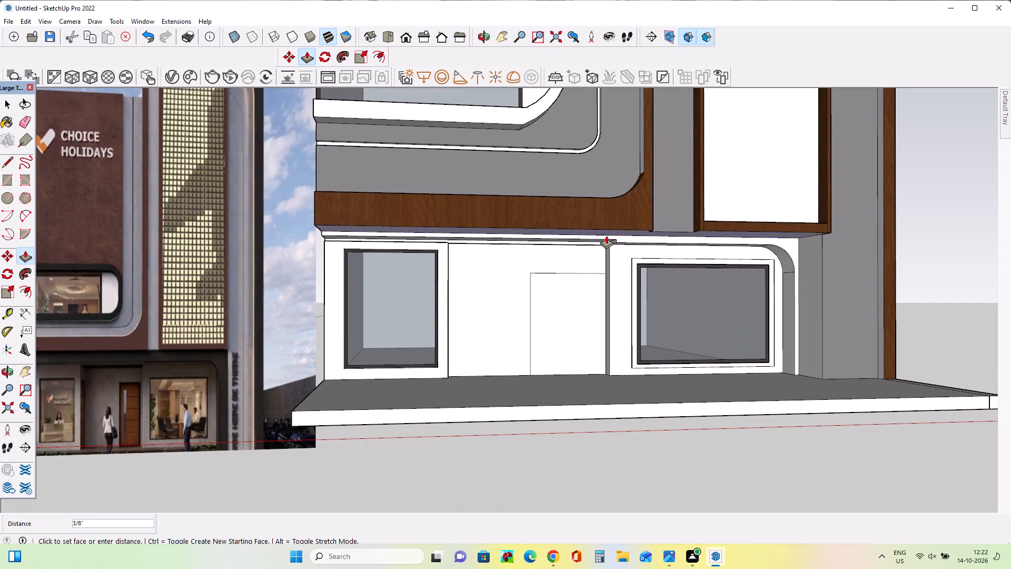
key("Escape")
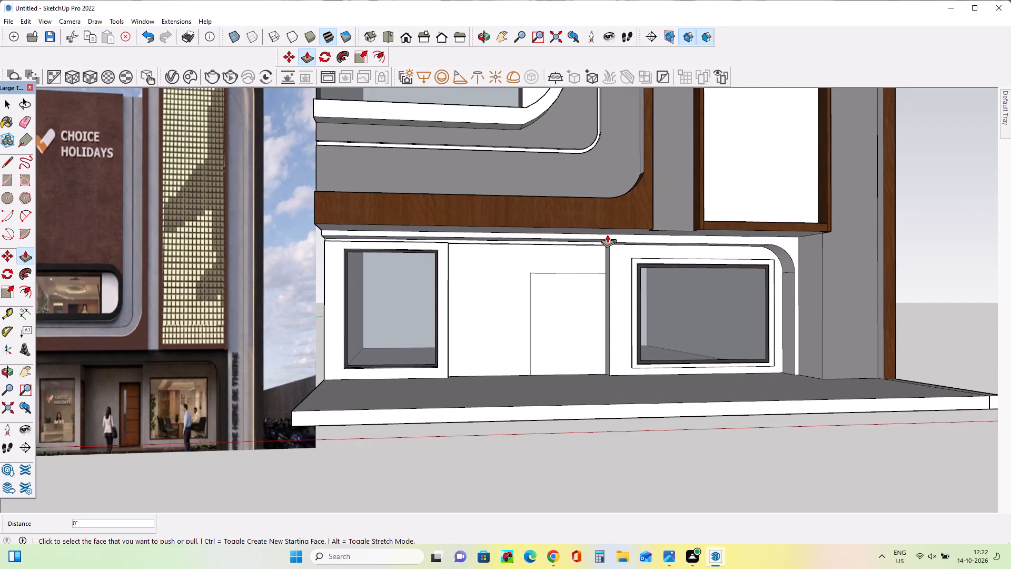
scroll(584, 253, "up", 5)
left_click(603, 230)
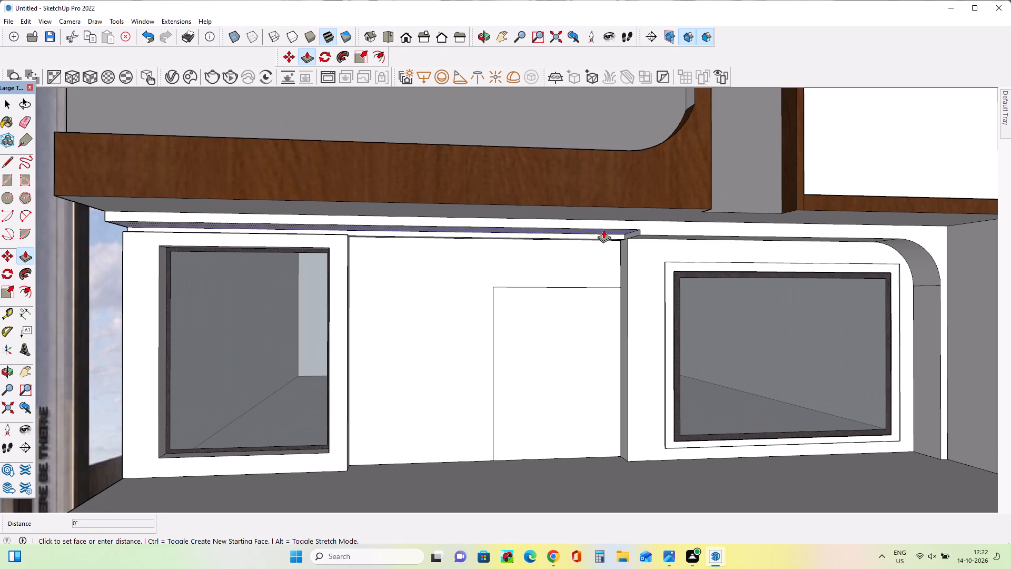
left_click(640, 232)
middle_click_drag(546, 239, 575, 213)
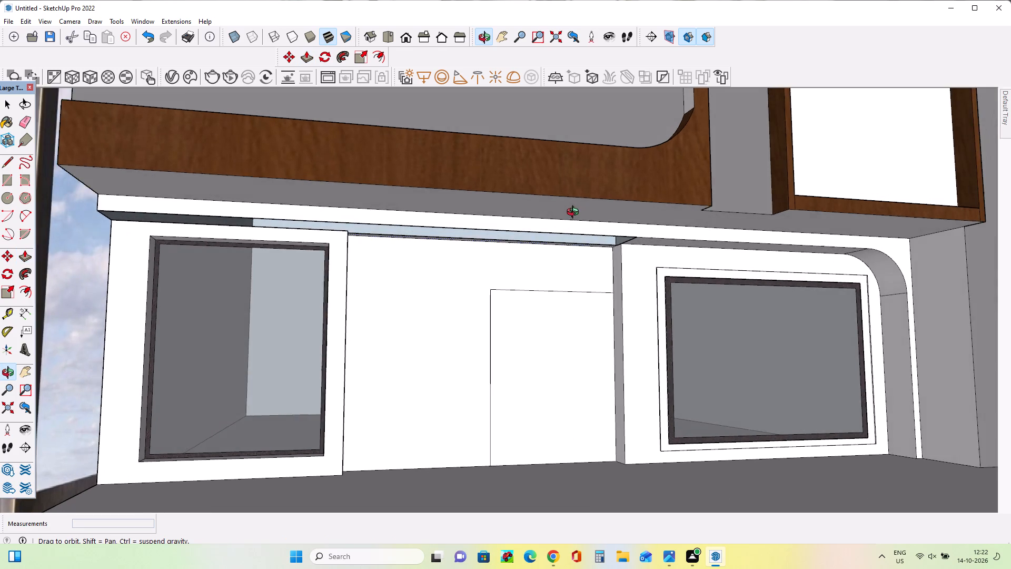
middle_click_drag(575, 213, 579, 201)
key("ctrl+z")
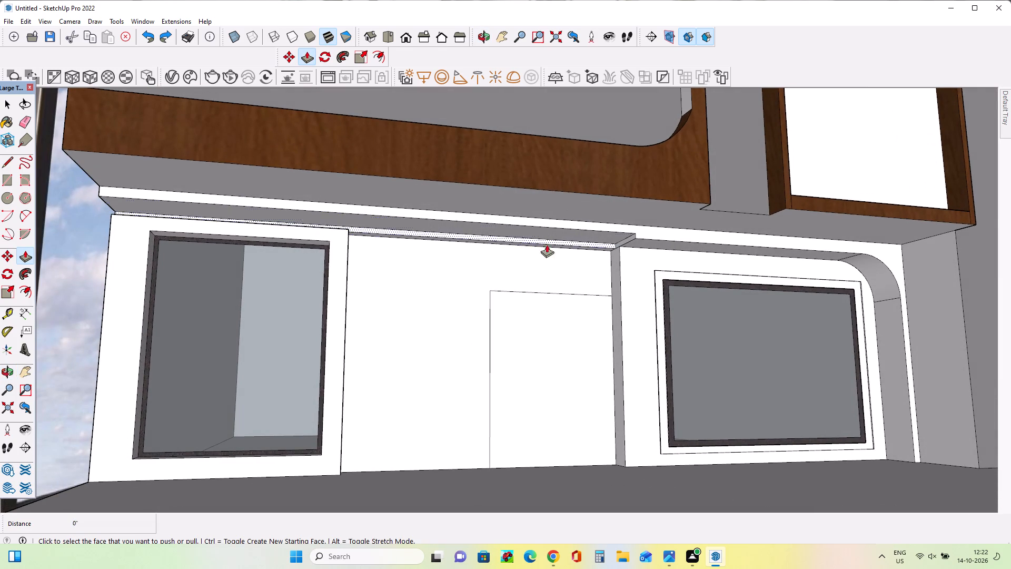
Push the end face of the thin strip above the entrance about 8' 3" along its length to the building's outer side.
scroll(583, 250, "up", 4)
left_click(644, 238)
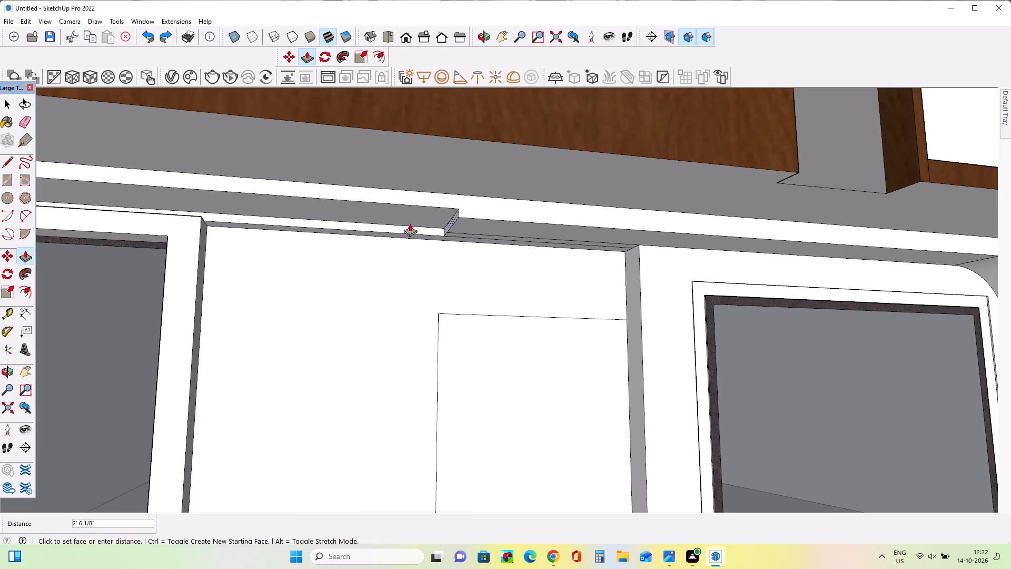
scroll(225, 208, "down", 10)
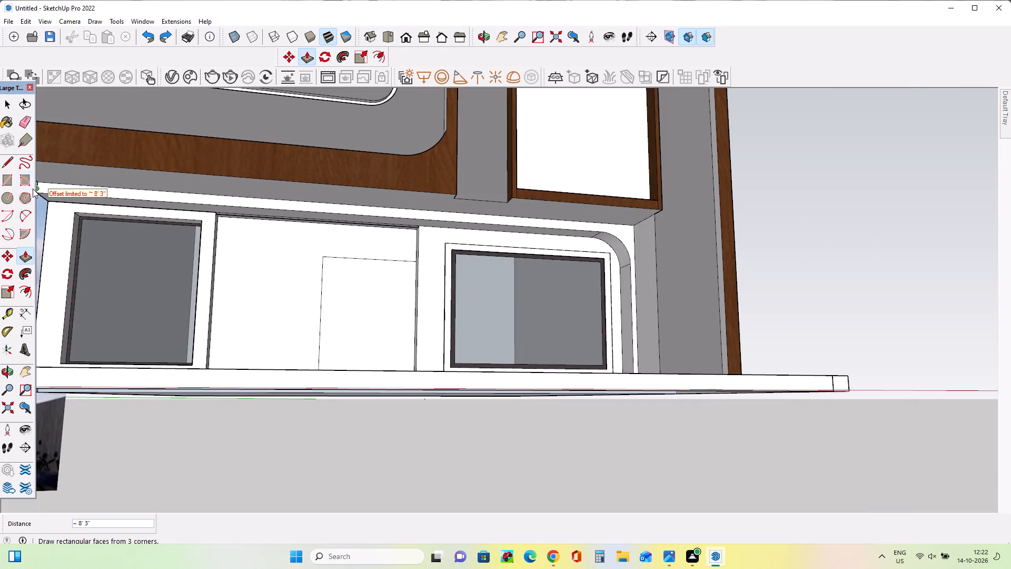
left_click(39, 187)
scroll(508, 239, "down", 4)
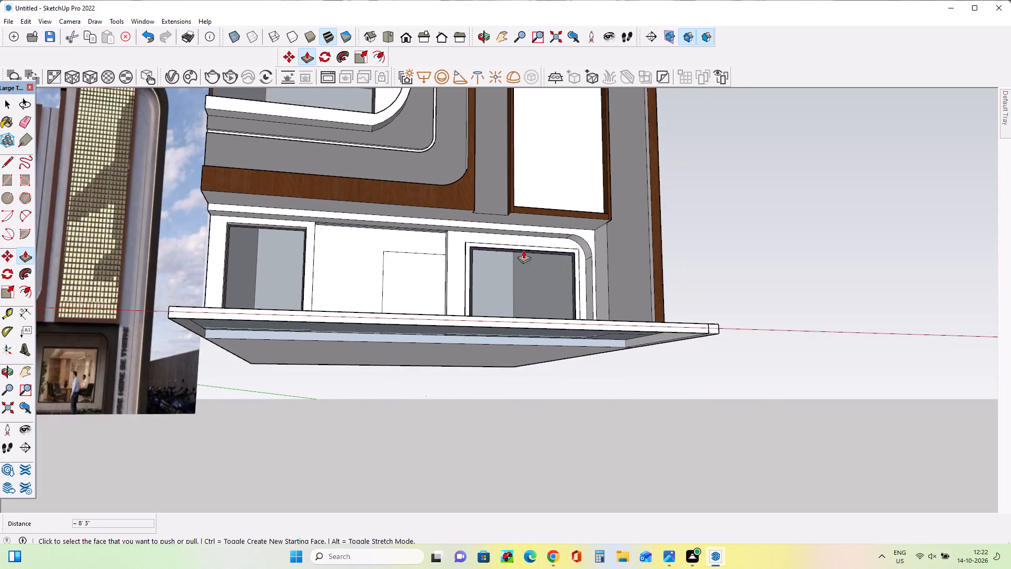
Inspect the ground-floor frontage from several angles against the door, window and cladding details in the reference image.
middle_click_drag(524, 251, 473, 280)
scroll(586, 292, "up", 3)
middle_click_drag(695, 320, 749, 345)
middle_click_drag(689, 367, 547, 383)
scroll(676, 328, "down", 5)
middle_click_drag(638, 324, 683, 325)
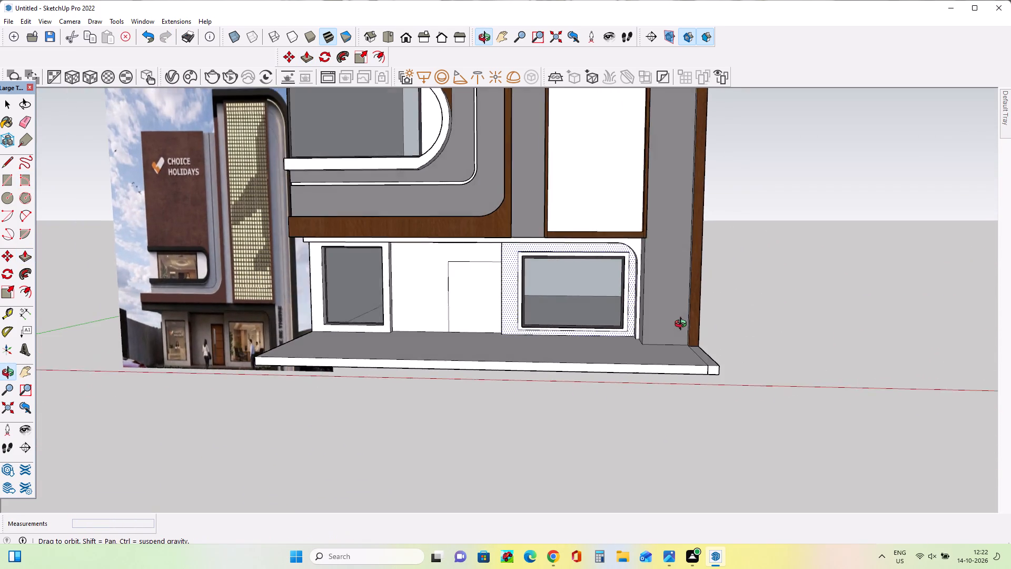
middle_click_drag(683, 325, 688, 338)
scroll(169, 332, "up", 13)
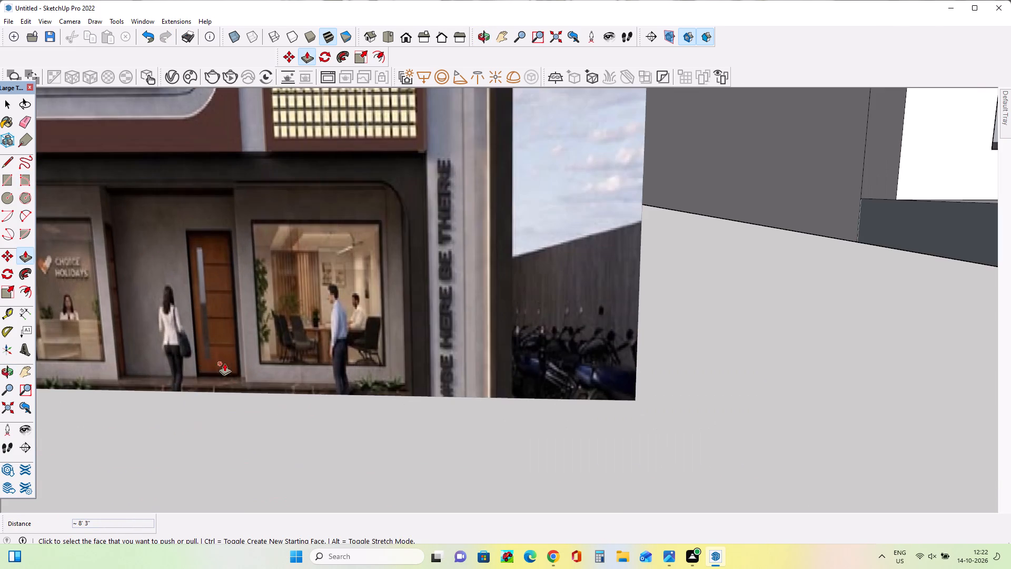
scroll(148, 315, "down", 13)
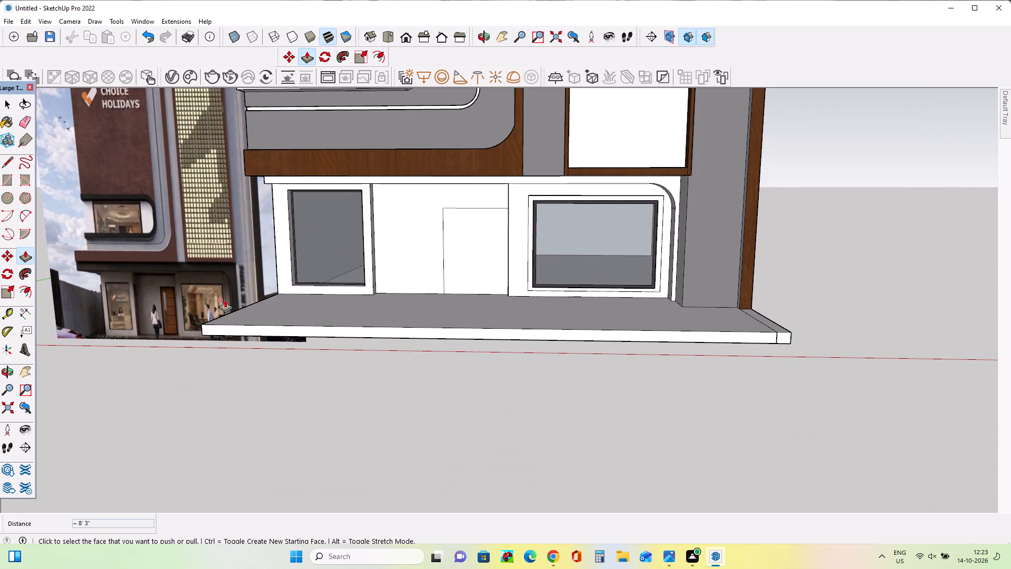
scroll(502, 296, "down", 3)
scroll(160, 317, "up", 5)
scroll(285, 319, "up", 3)
scroll(287, 319, "down", 1)
scroll(287, 319, "up", 6)
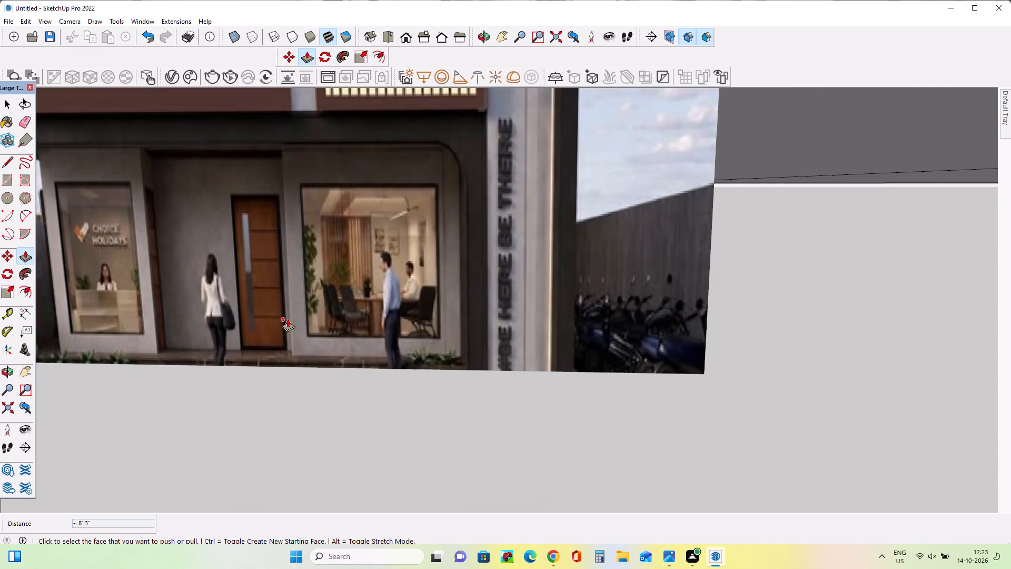
scroll(288, 319, "up", 1)
scroll(288, 319, "down", 11)
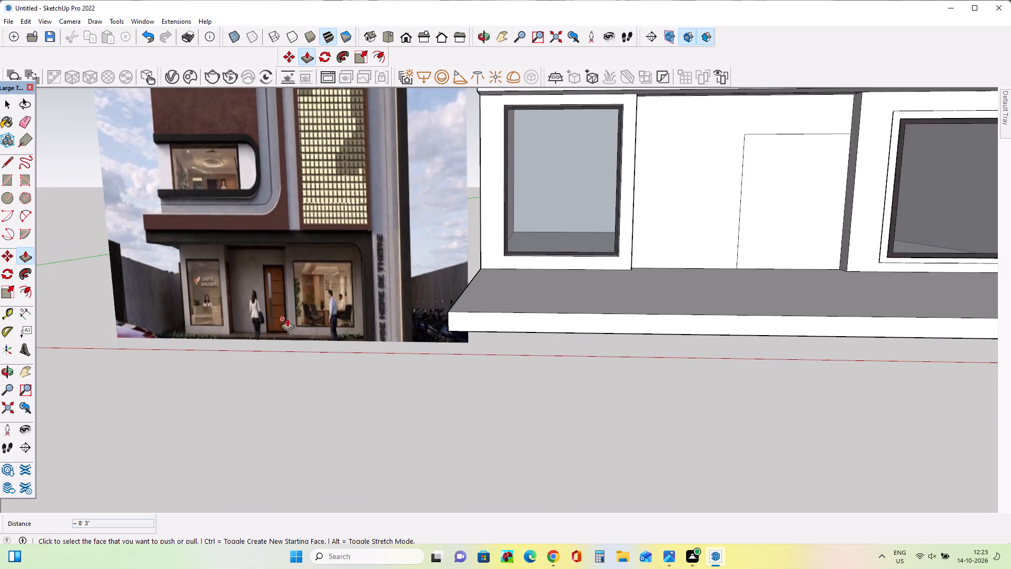
scroll(287, 318, "down", 3)
scroll(557, 308, "down", 4)
middle_click_drag(572, 328, 576, 333)
scroll(578, 330, "up", 1)
scroll(578, 330, "down", 6)
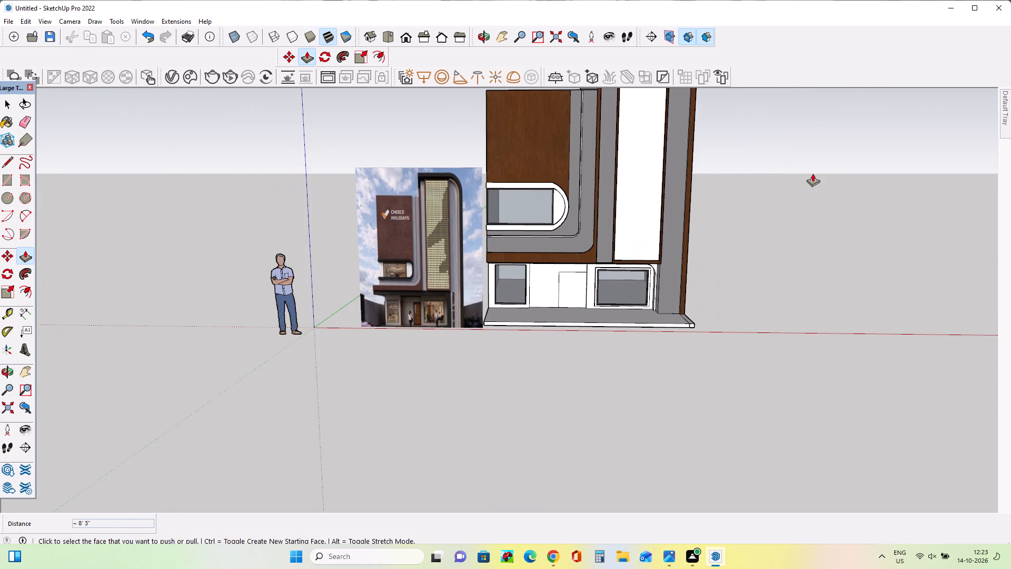
Paint the outer grey column beside the tall white panel with the lightest concrete material from Asphalt and Concrete.
left_click(23, 375)
left_click_drag(363, 207, 279, 317)
scroll(325, 310, "down", 4)
middle_click_drag(989, 330, 981, 318)
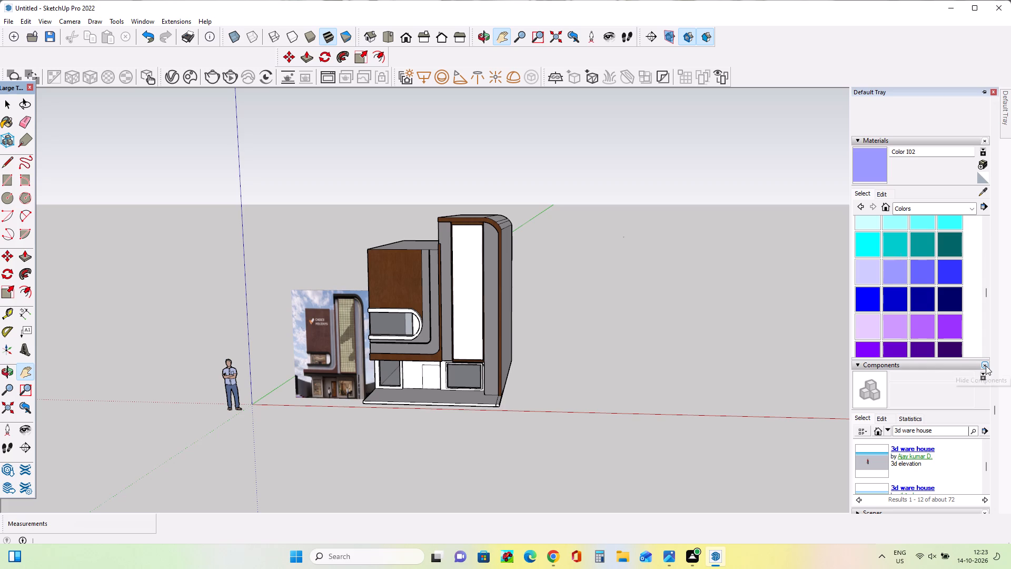
scroll(951, 309, "up", 4)
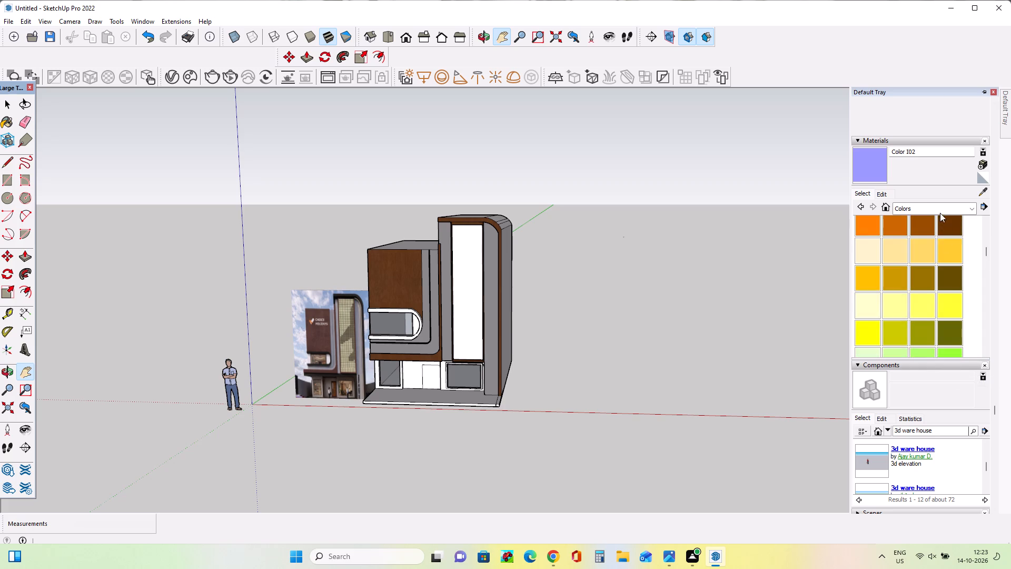
left_click(940, 207)
scroll(939, 233, "up", 4)
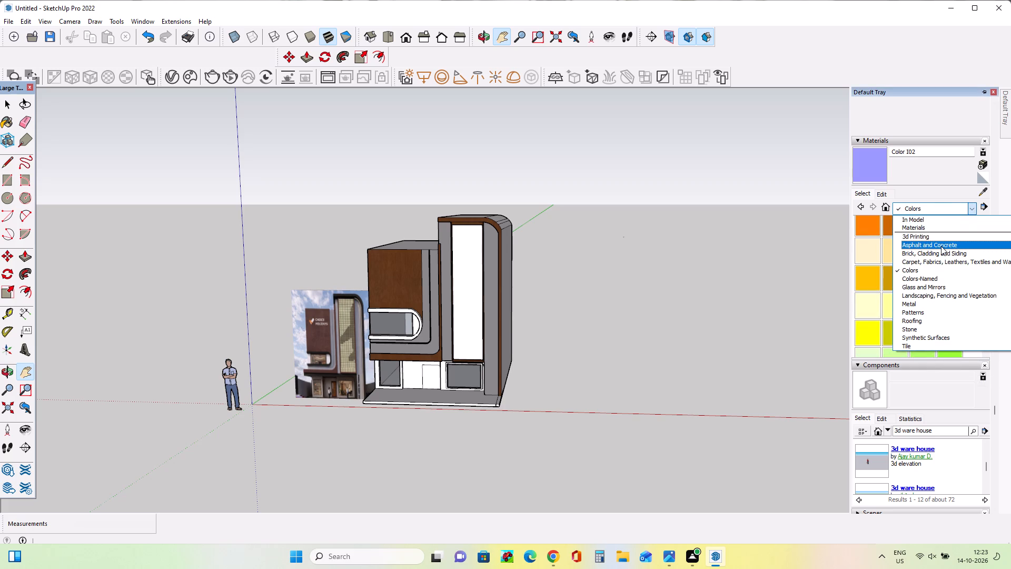
left_click(941, 246)
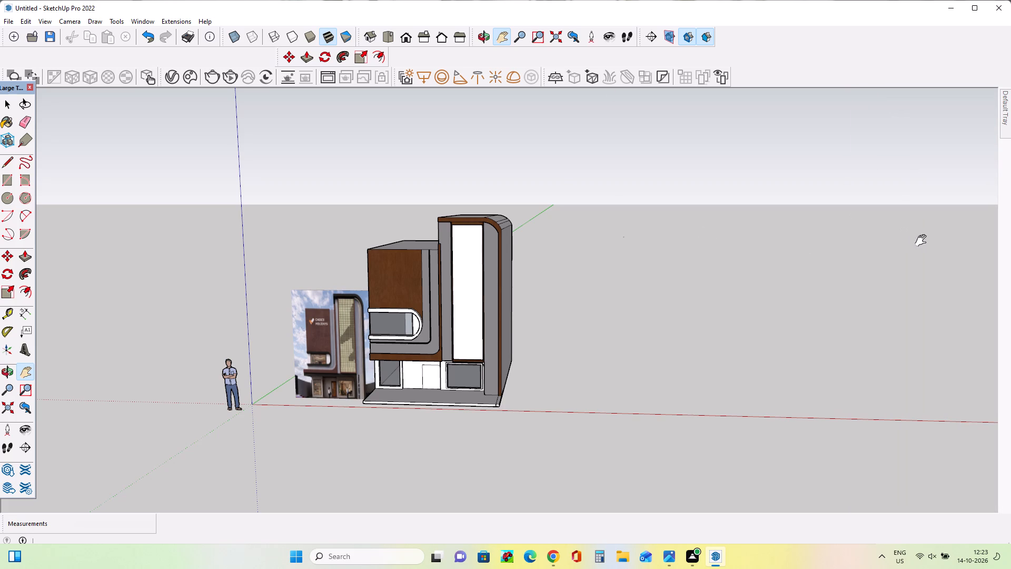
left_click(1003, 128)
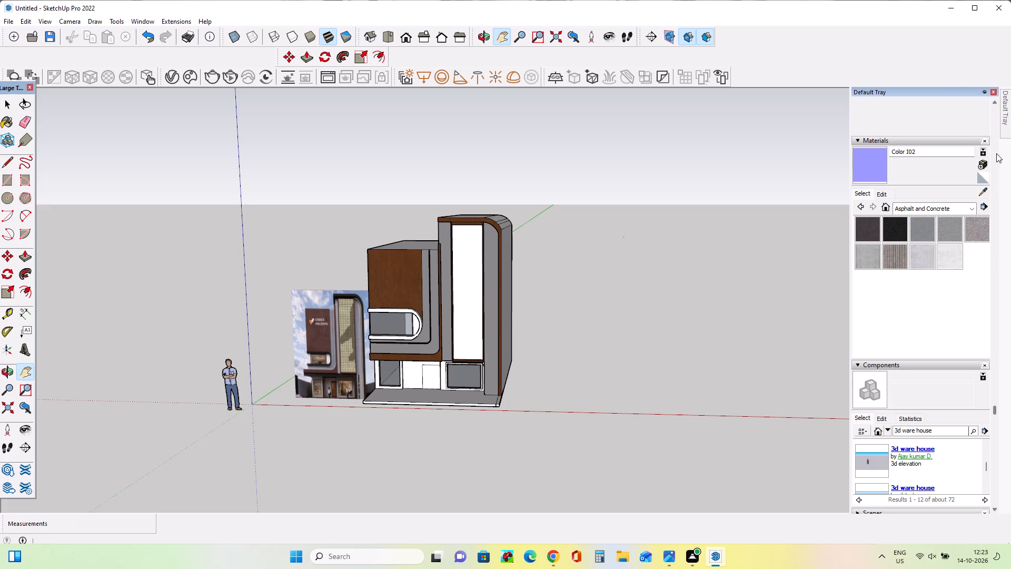
left_click(954, 257)
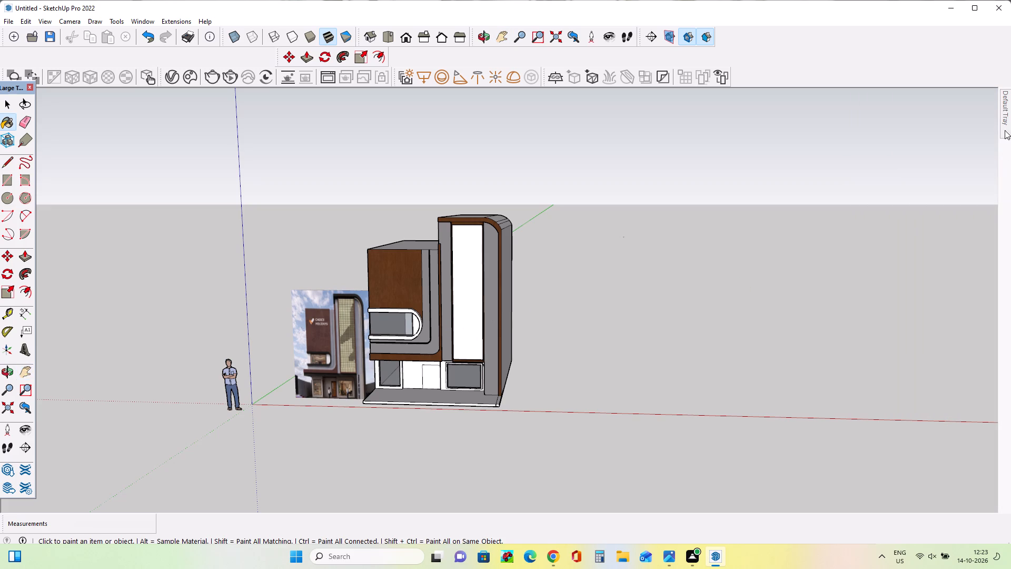
left_click(1008, 126)
left_click(489, 326)
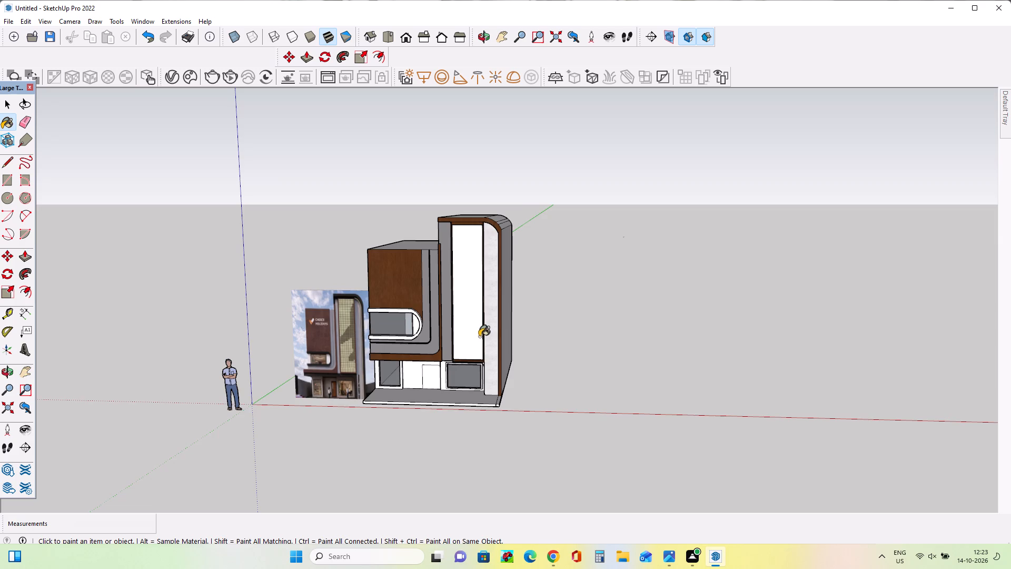
Paint the narrow inner column, the grey L-shaped bands around the rounded window and their thin edge with the same light concrete.
middle_click_drag(480, 337, 601, 328)
scroll(432, 332, "up", 5)
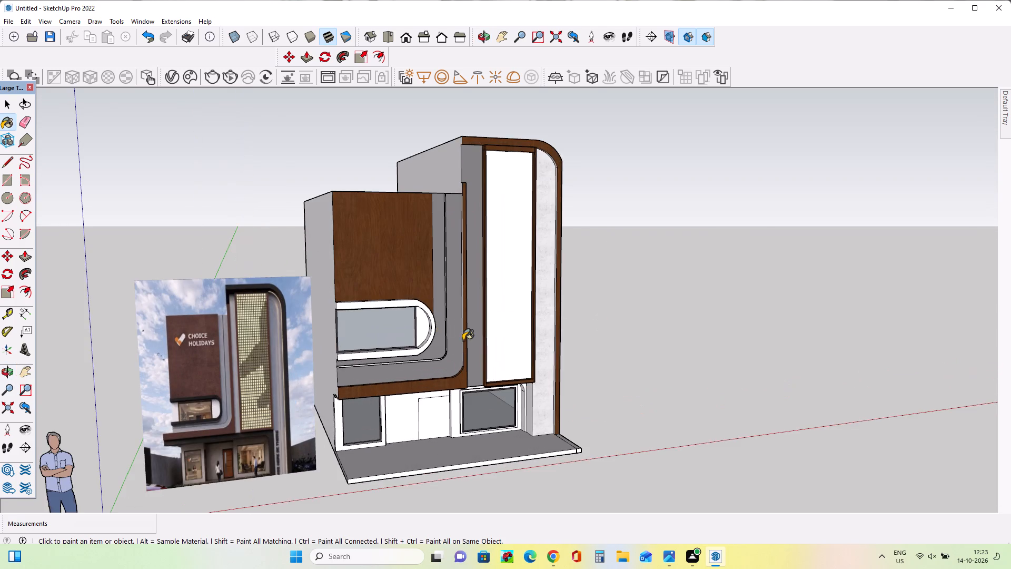
scroll(463, 341, "up", 4)
left_click(485, 332)
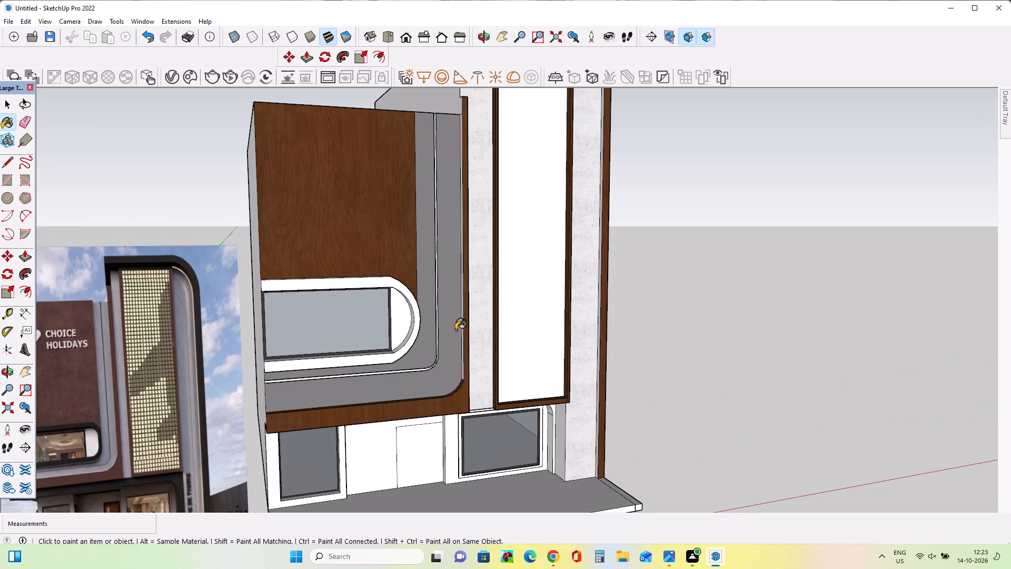
left_click(455, 330)
left_click(431, 323)
middle_click_drag(455, 331, 556, 332)
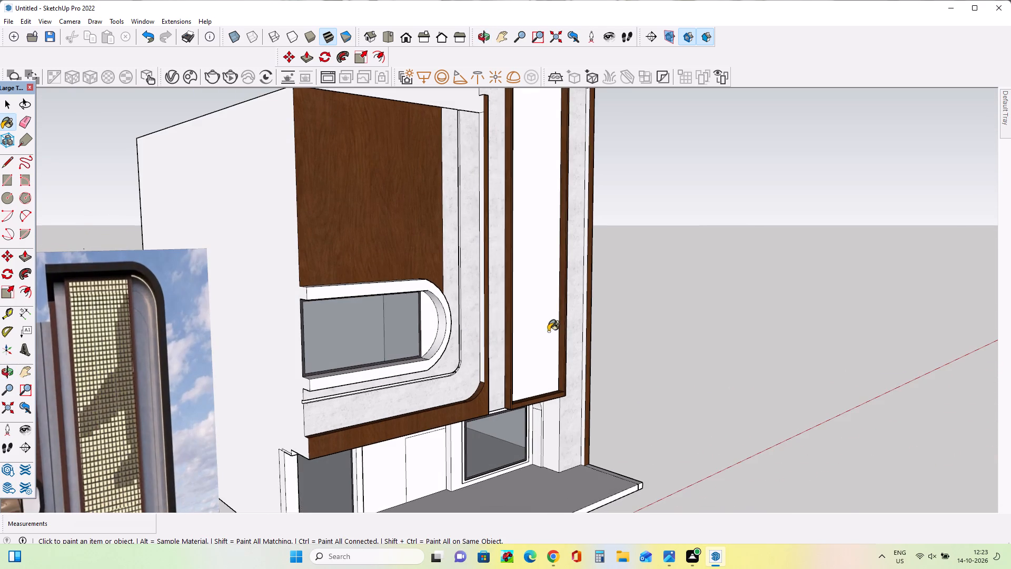
scroll(464, 328, "up", 5)
left_click(494, 331)
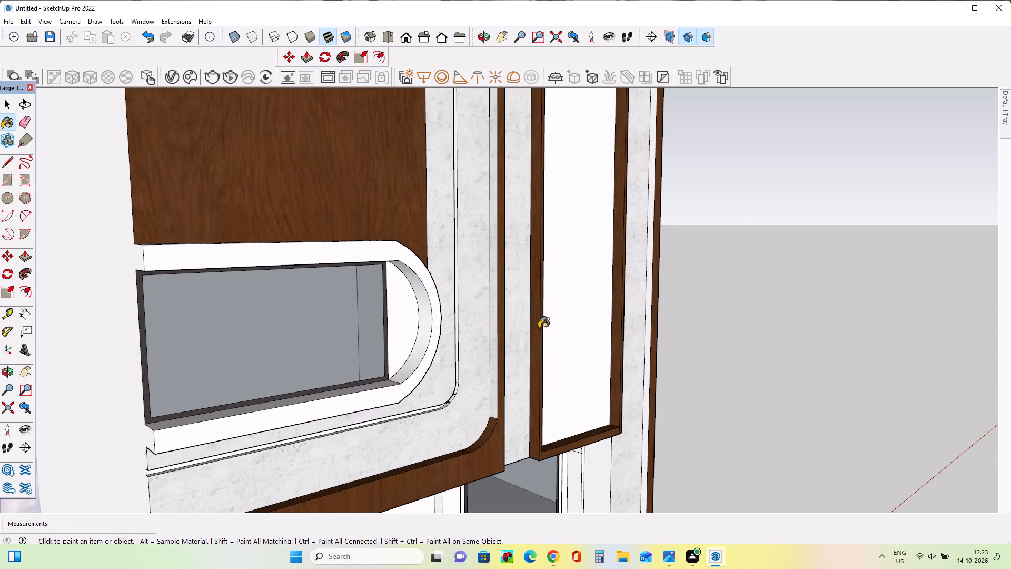
Compare the painted facade with the reference image, examining its tall lattice panel, grey bands and ground-floor entrance finishes.
middle_click_drag(576, 342, 471, 345)
scroll(469, 345, "down", 6)
scroll(469, 345, "up", 1)
scroll(103, 418, "up", 5)
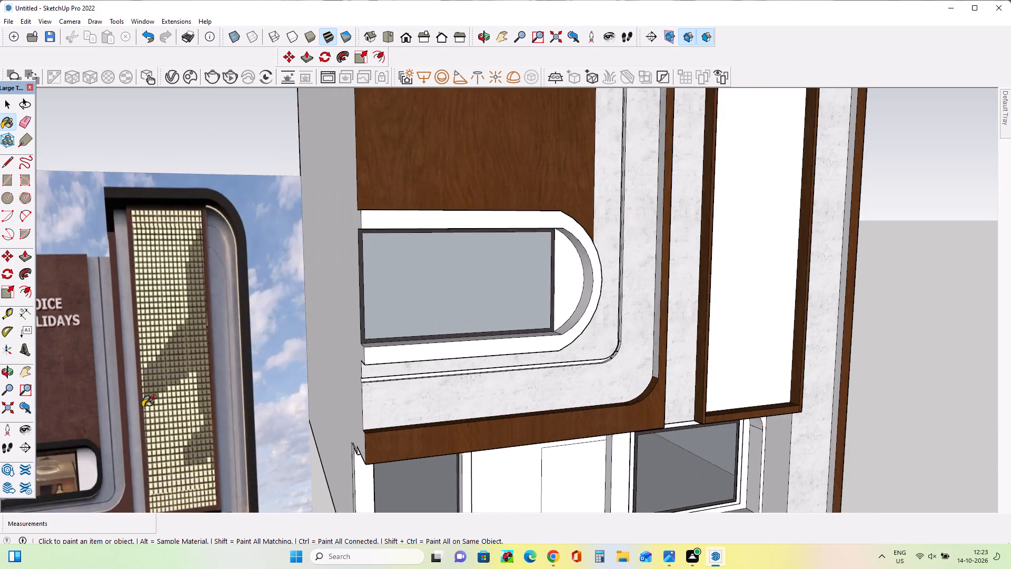
scroll(226, 391, "up", 1)
scroll(226, 390, "down", 1)
scroll(226, 390, "up", 9)
scroll(226, 390, "down", 14)
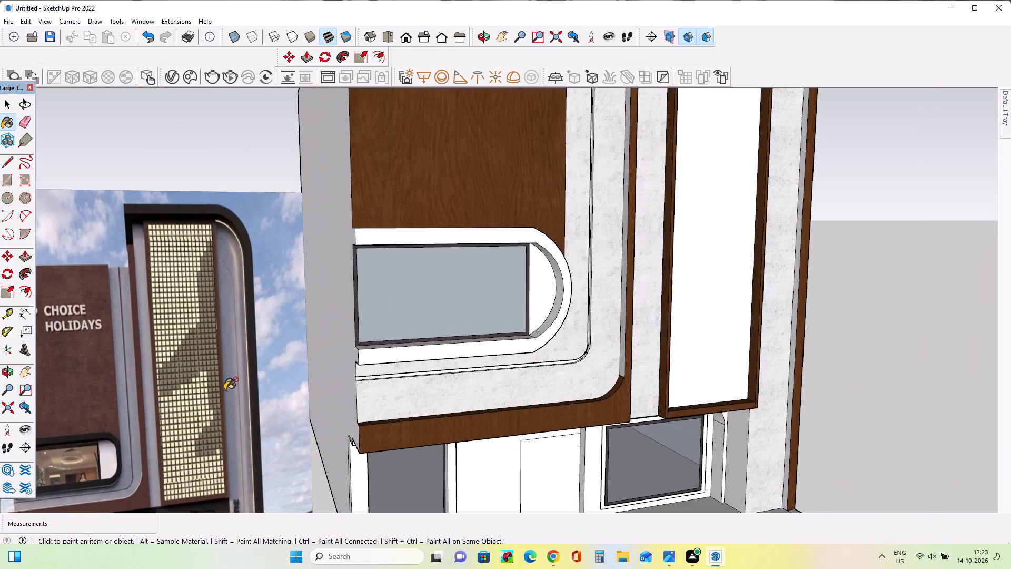
scroll(226, 389, "down", 8)
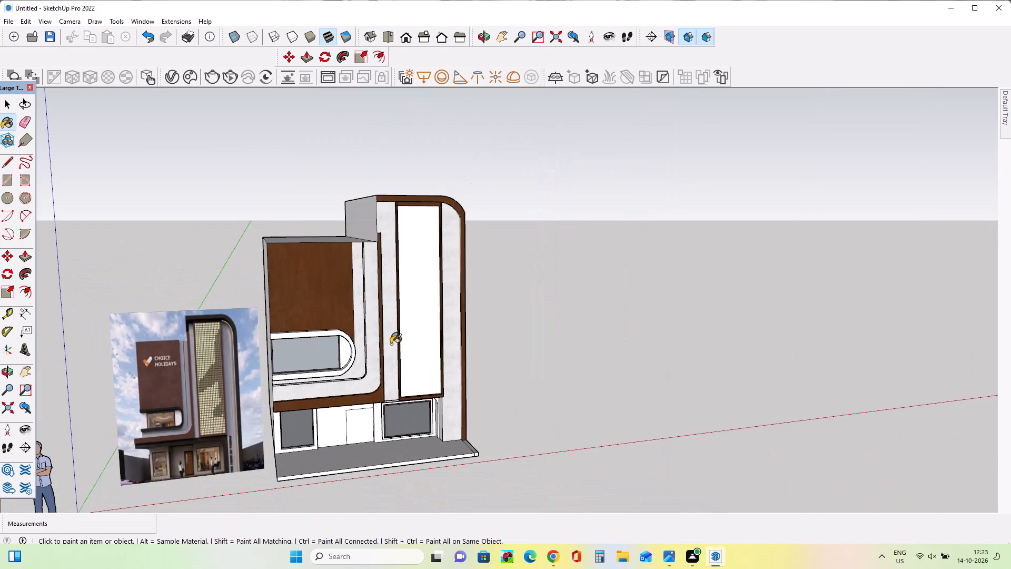
middle_click_drag(414, 344, 343, 344)
middle_click(318, 342)
middle_click(316, 342)
middle_click(315, 342)
middle_click_drag(564, 316, 509, 326)
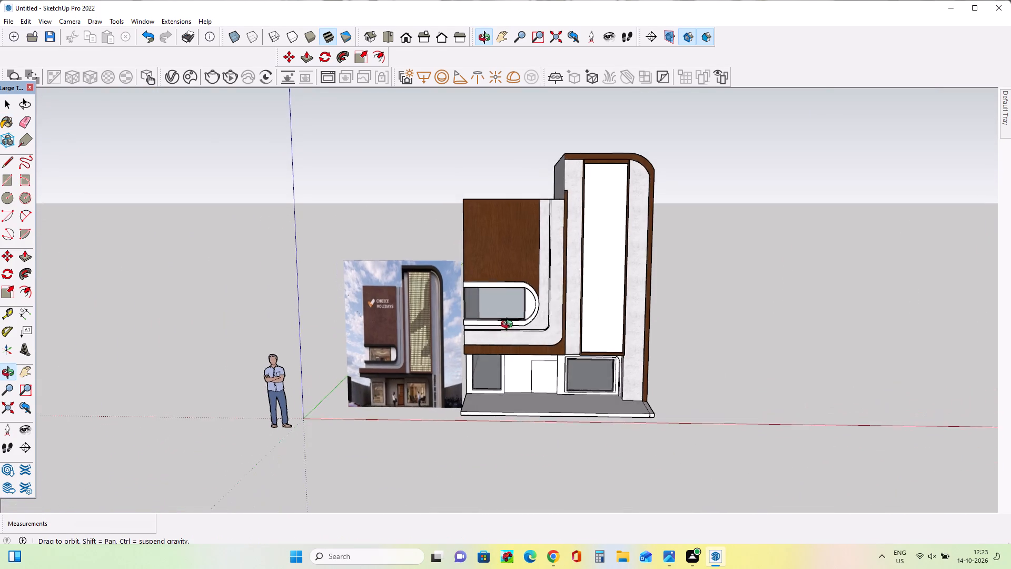
middle_click_drag(509, 326, 485, 332)
scroll(646, 254, "up", 3)
middle_click_drag(628, 288, 703, 249)
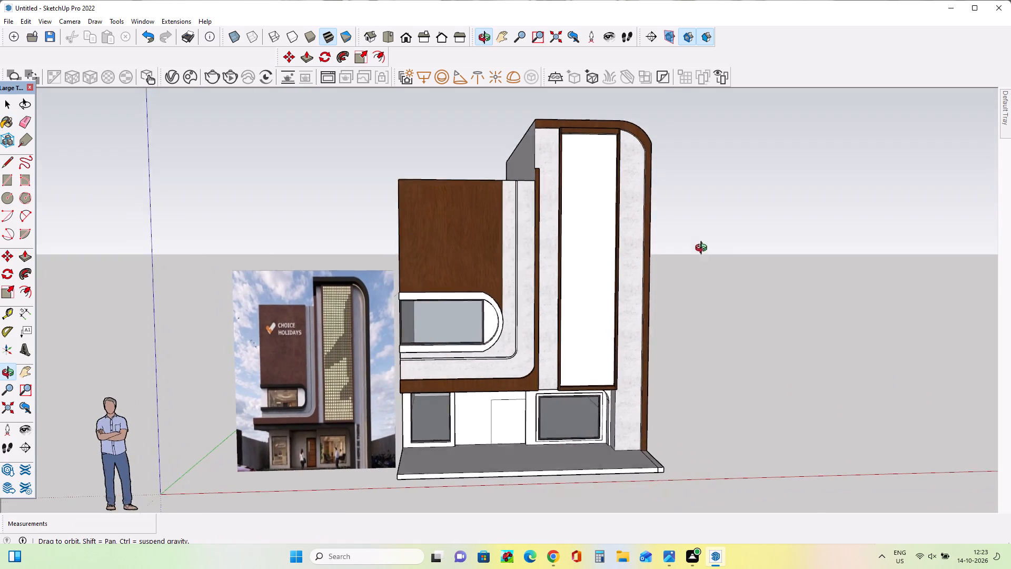
middle_click_drag(703, 249, 702, 247)
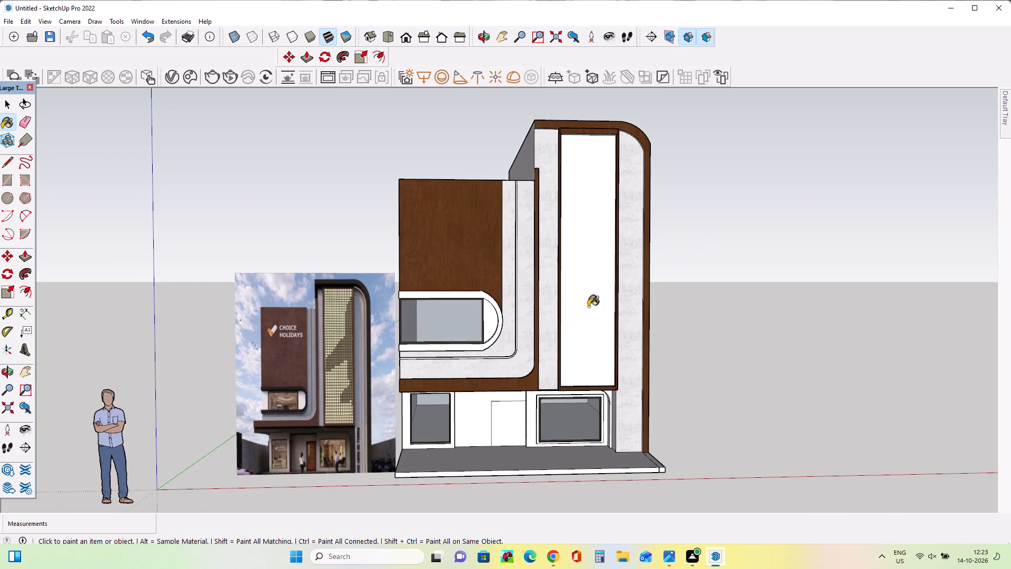
middle_click_drag(588, 307, 589, 296)
scroll(499, 398, "up", 3)
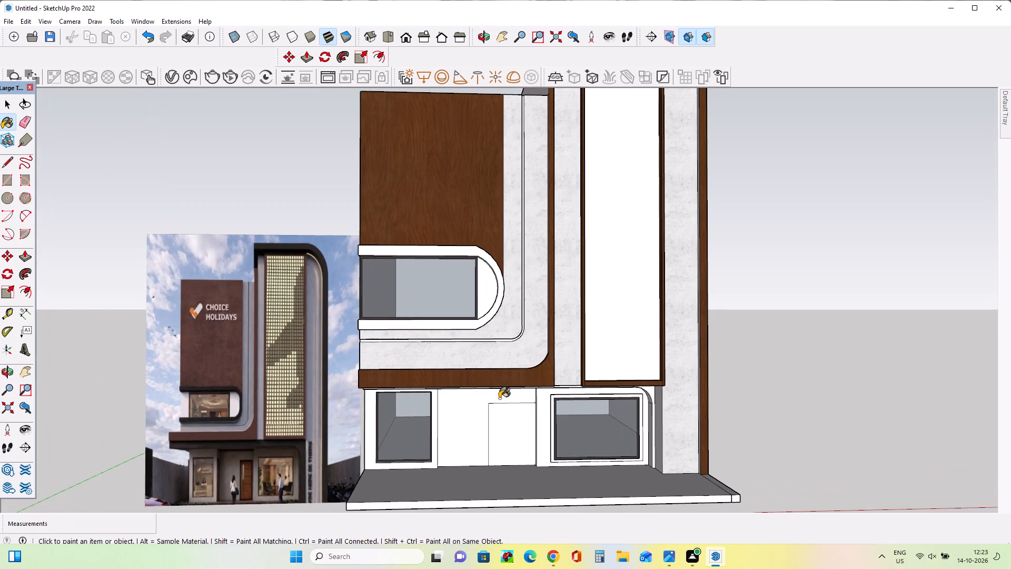
scroll(245, 485, "up", 13)
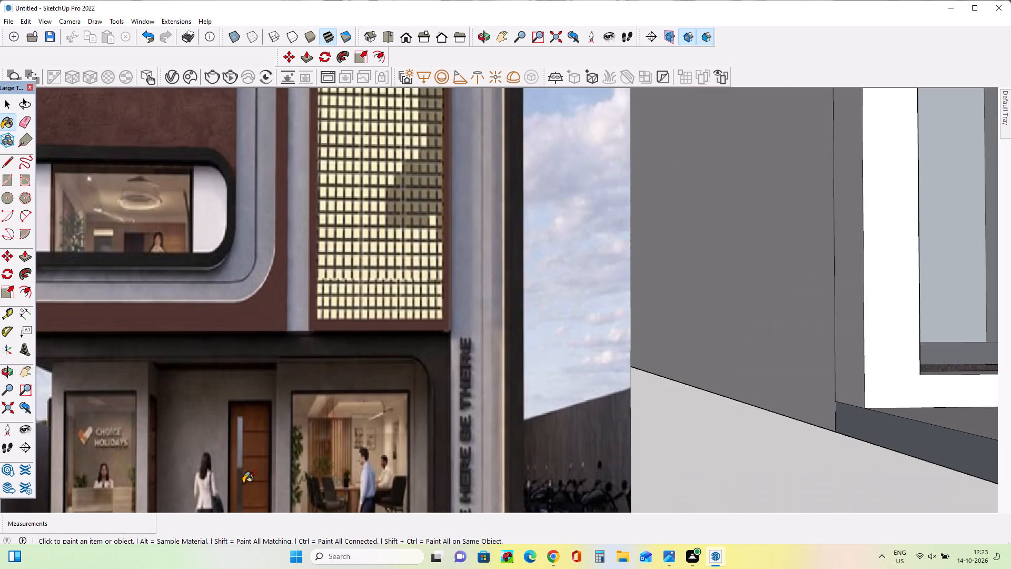
Paint the recessed entrance wall and the wall surfaces around both ground-floor windows with the light Polished Concrete Old material.
scroll(244, 483, "down", 17)
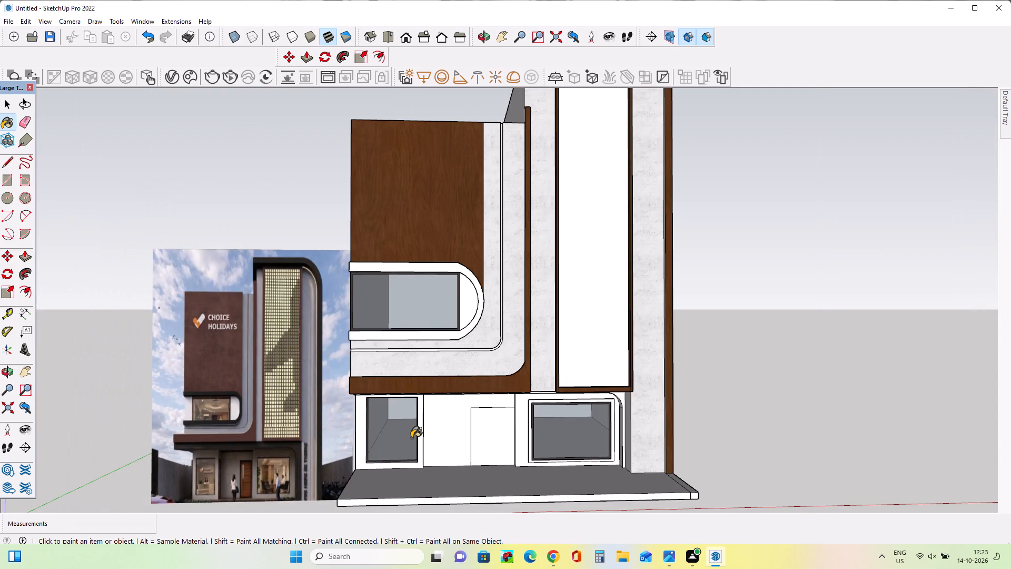
left_click(411, 438)
middle_click_drag(472, 450, 475, 443)
middle_click_drag(489, 404, 506, 366)
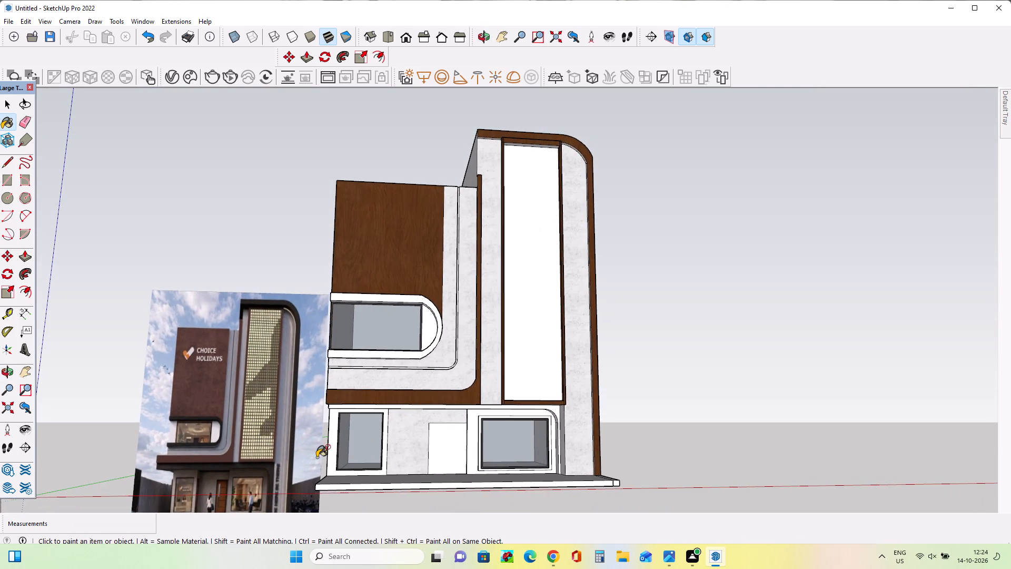
scroll(318, 457, "up", 4)
scroll(104, 488, "up", 4)
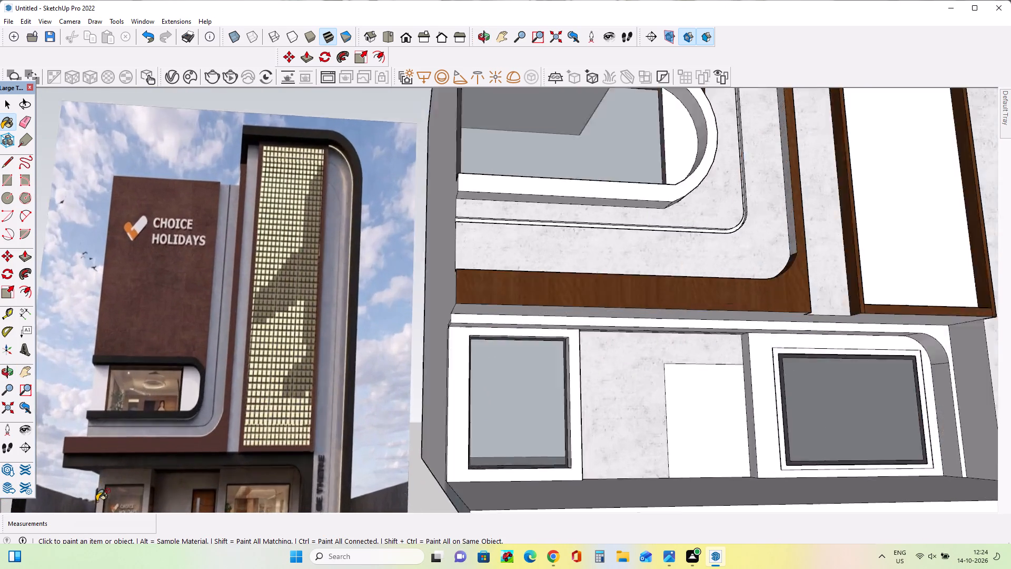
scroll(98, 501, "up", 4)
scroll(108, 503, "down", 1)
scroll(109, 503, "up", 14)
scroll(172, 494, "down", 4)
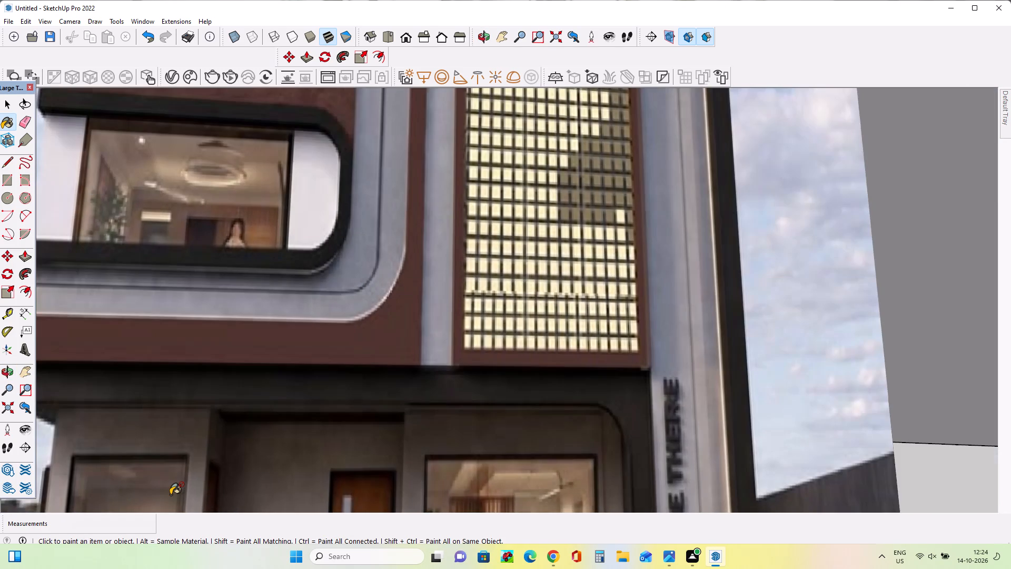
scroll(172, 494, "down", 19)
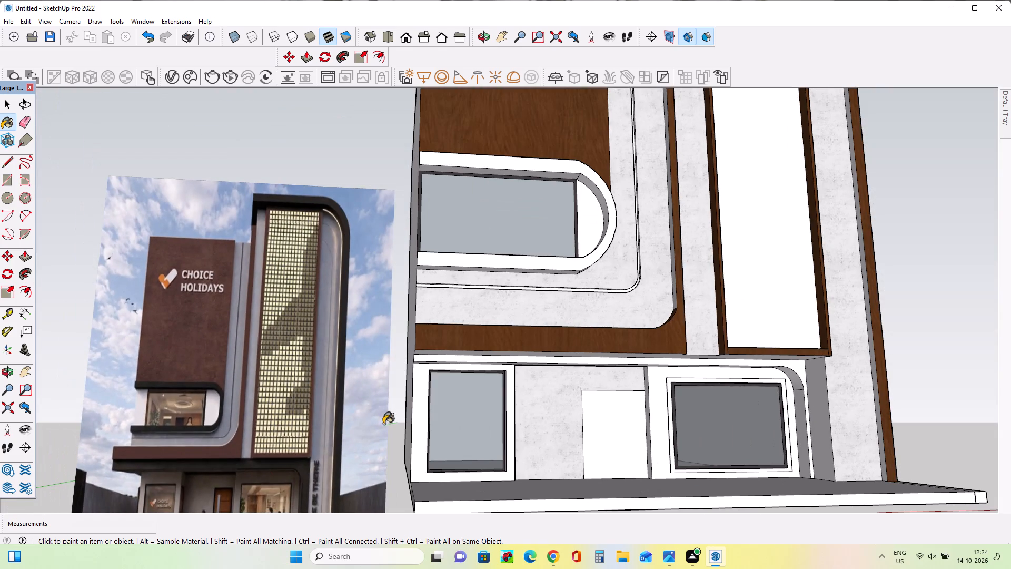
left_click(381, 420)
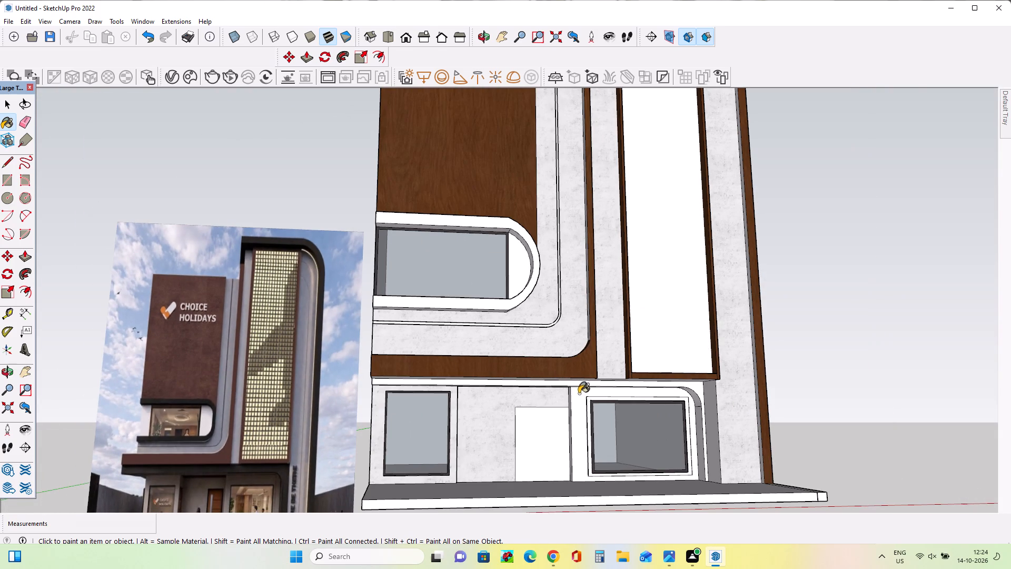
left_click(583, 395)
Paint the band above the ground floor, the overhang's soffit and the curved return beside the larger window with Blacktop Old 01.
scroll(511, 284, "down", 4)
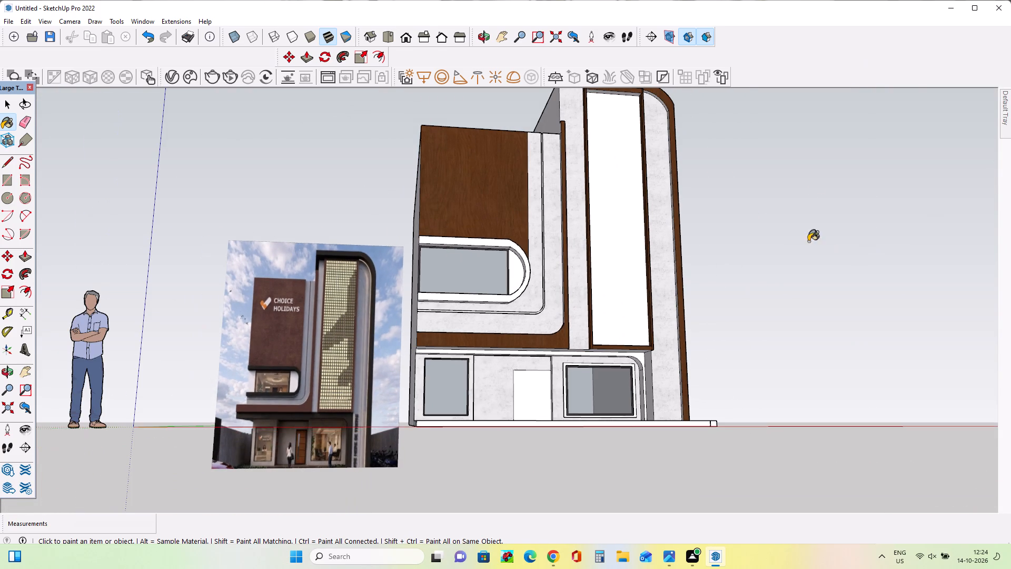
left_click(1003, 126)
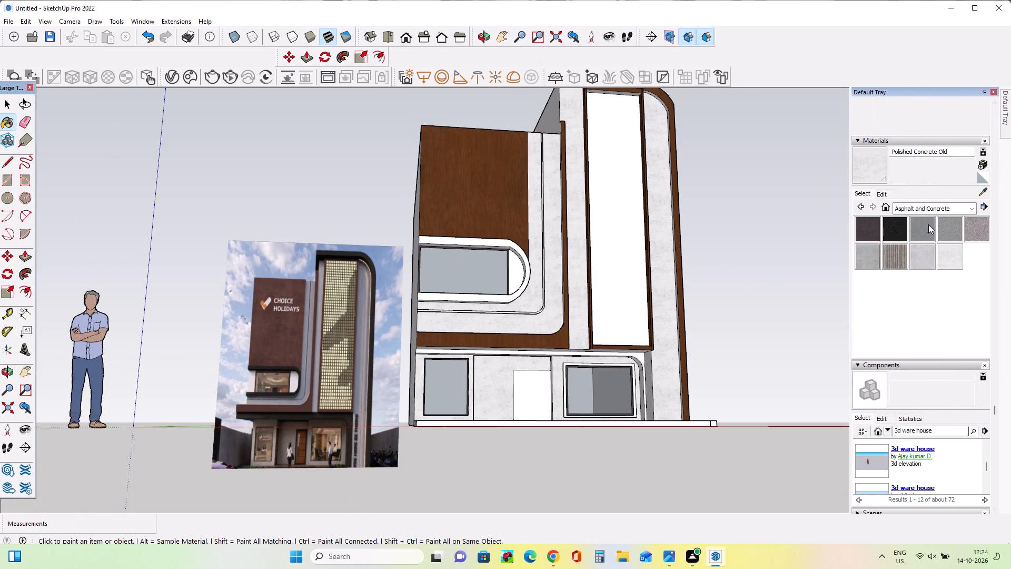
left_click(920, 230)
scroll(552, 364, "up", 7)
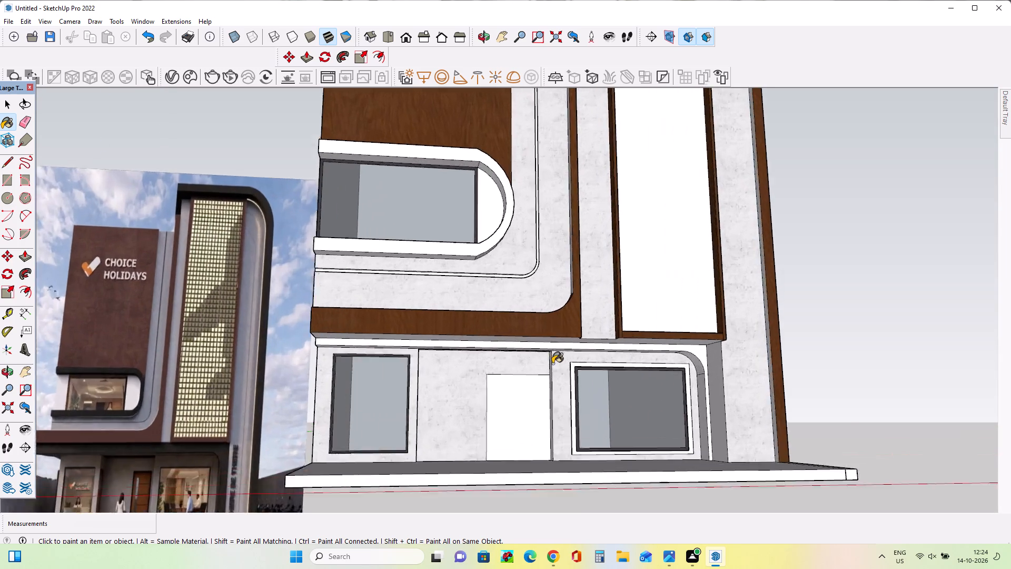
scroll(552, 364, "up", 6)
left_click(558, 319)
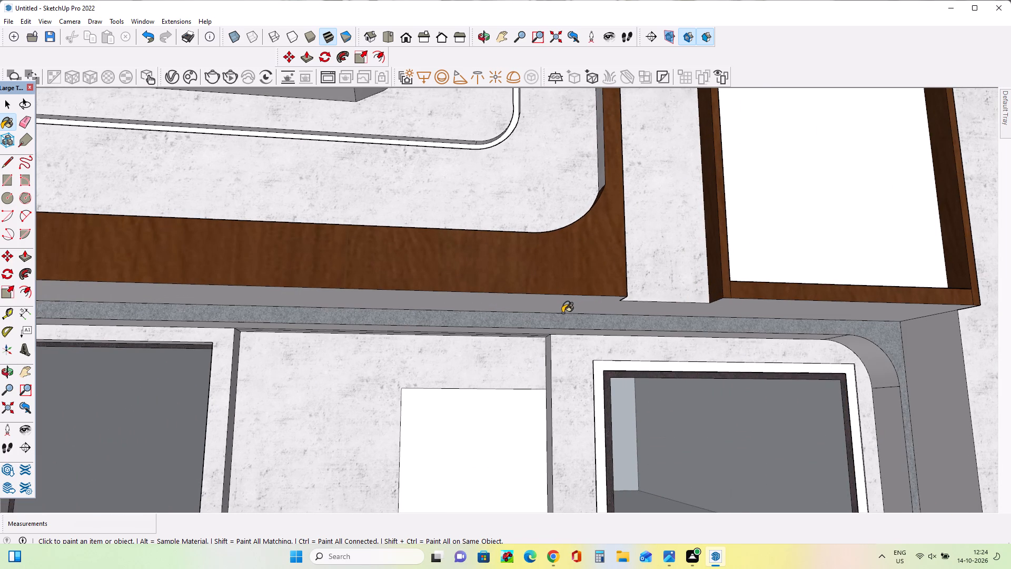
left_click(568, 304)
scroll(677, 313, "down", 4)
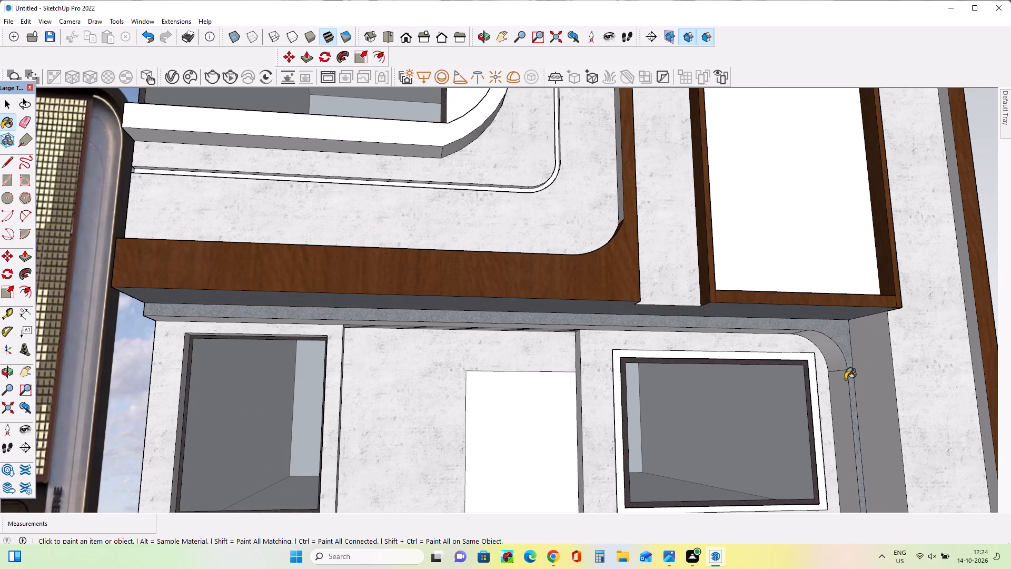
left_click(816, 381)
left_click(824, 382)
left_click(816, 354)
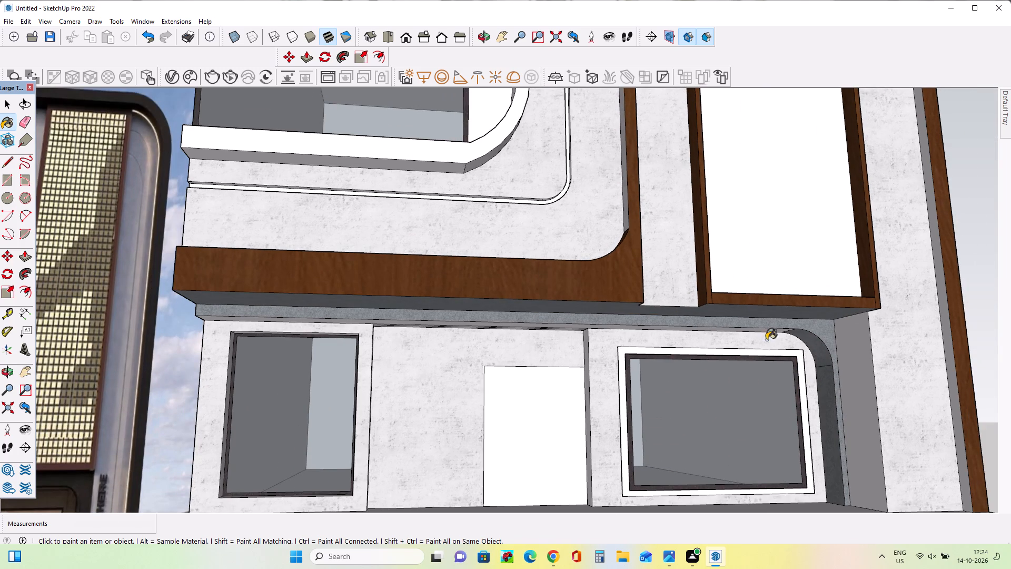
Paint the band's underside and the thin ceiling strip over the entrance recess with Blacktop Old 01, undoing the stray fill on the wall.
middle_click_drag(714, 306, 713, 232)
left_click(549, 330)
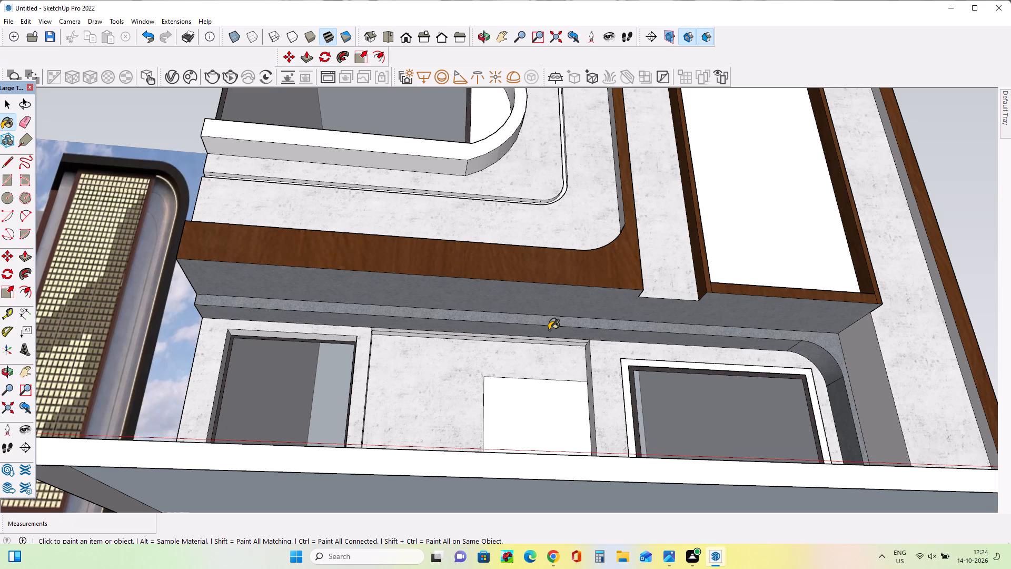
left_click(547, 340)
left_click(549, 346)
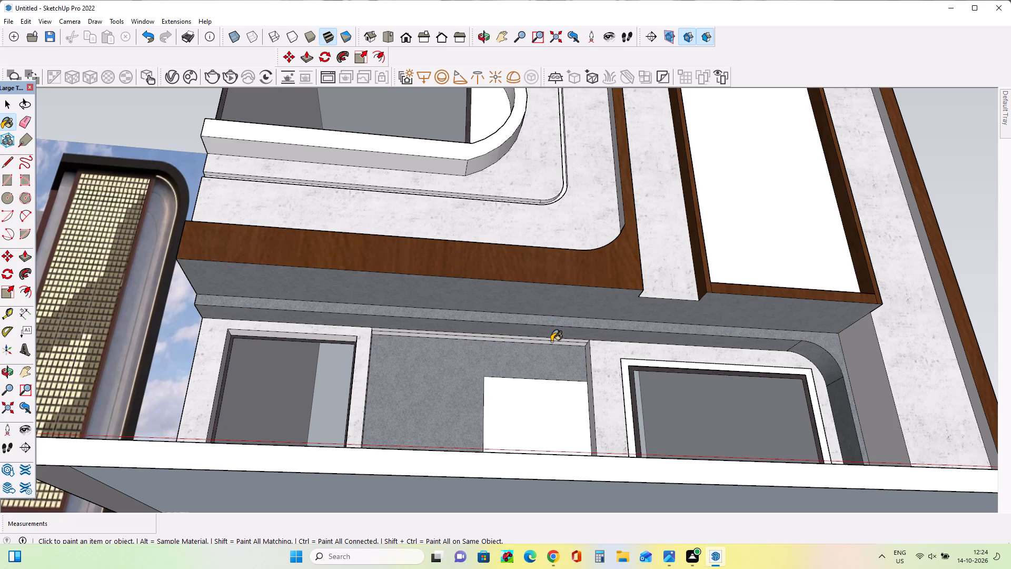
key("ctrl+z")
scroll(546, 344, "up", 4)
left_click(549, 335)
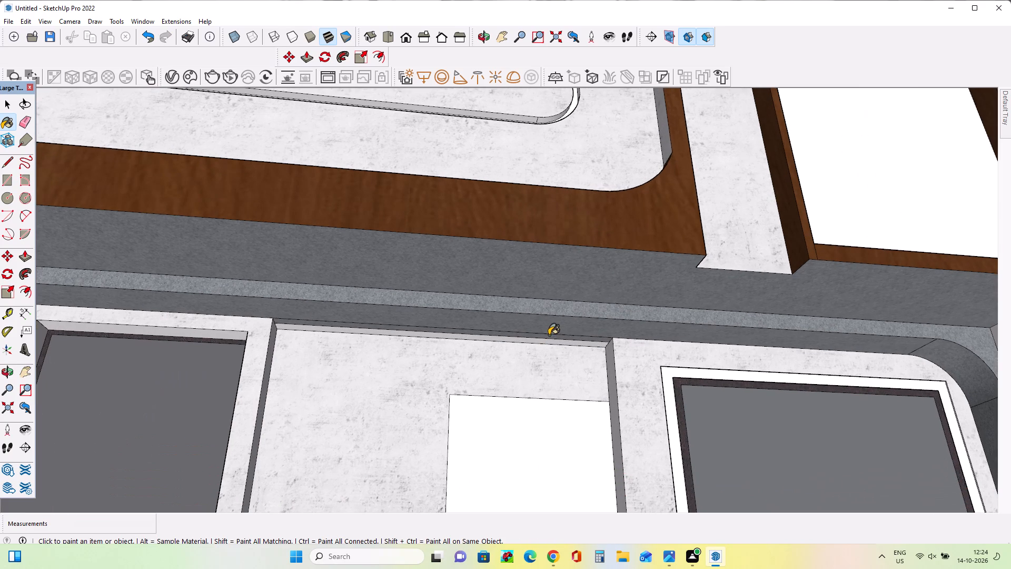
left_click(550, 344)
left_click(550, 340)
scroll(547, 341, "down", 4)
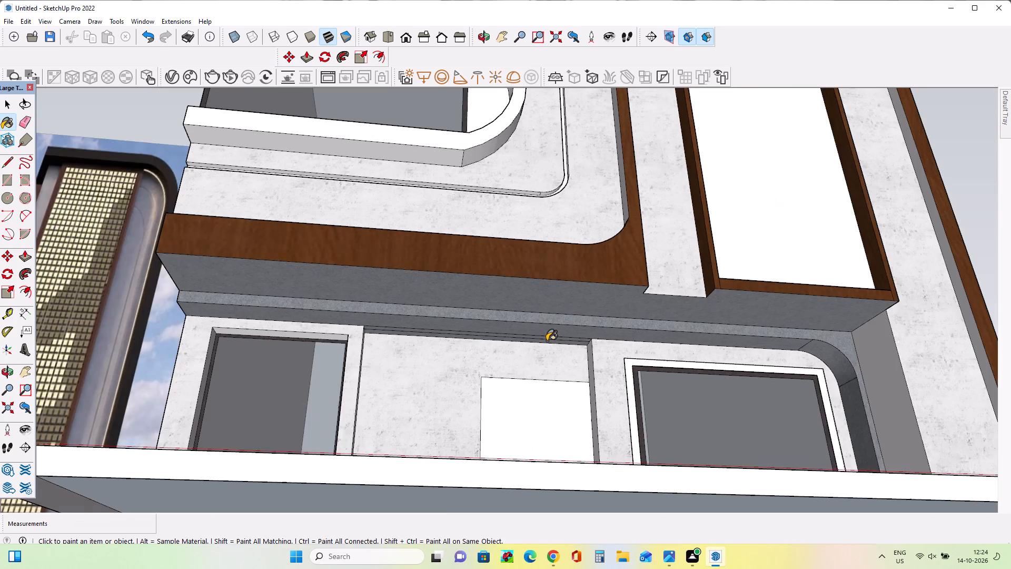
Draw a rectangle about 15' 7" by 6' across the underside of the front entrance slab, corner to corner.
scroll(547, 341, "down", 12)
middle_click_drag(557, 345, 552, 315)
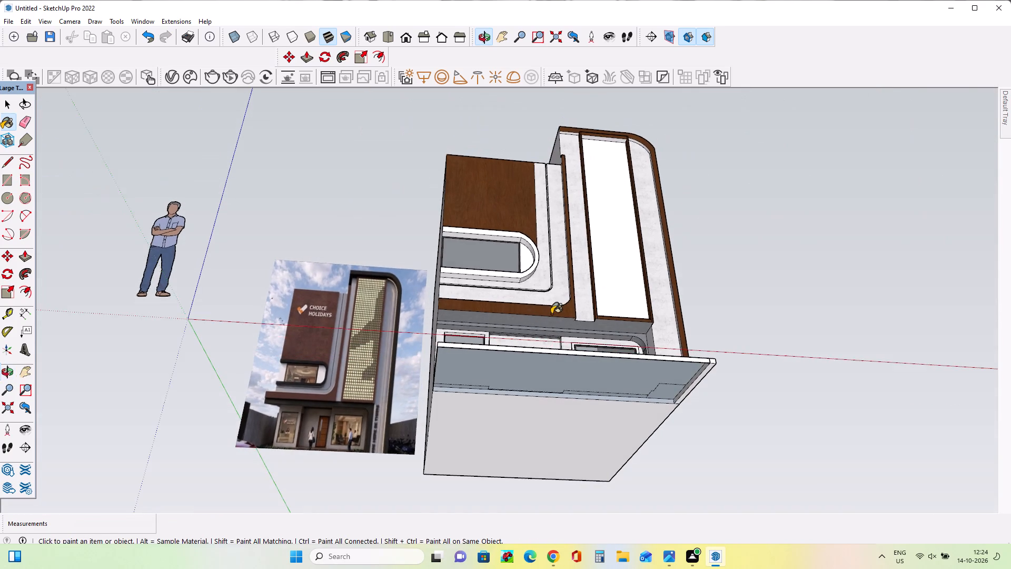
left_click(7, 189)
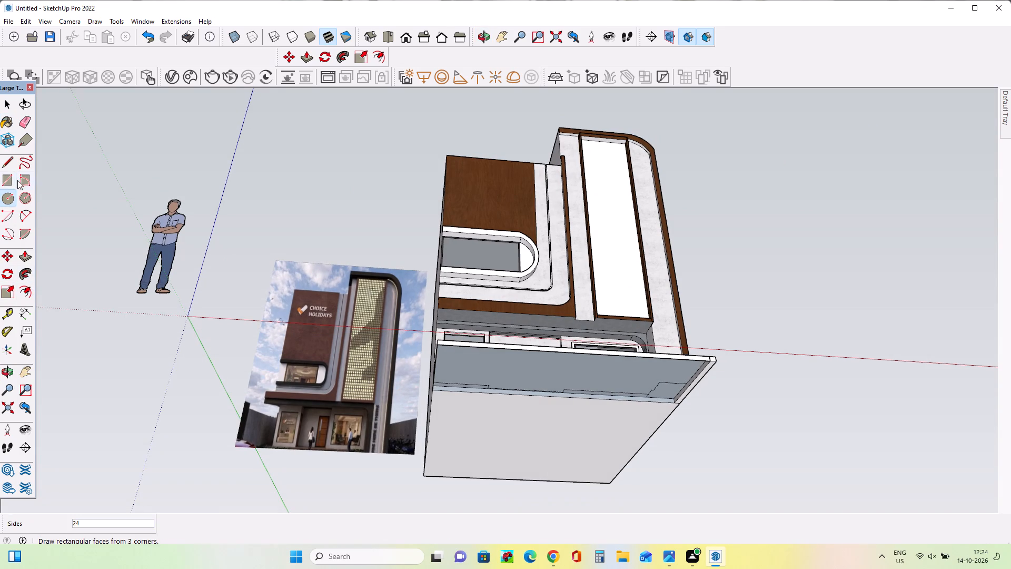
left_click(12, 180)
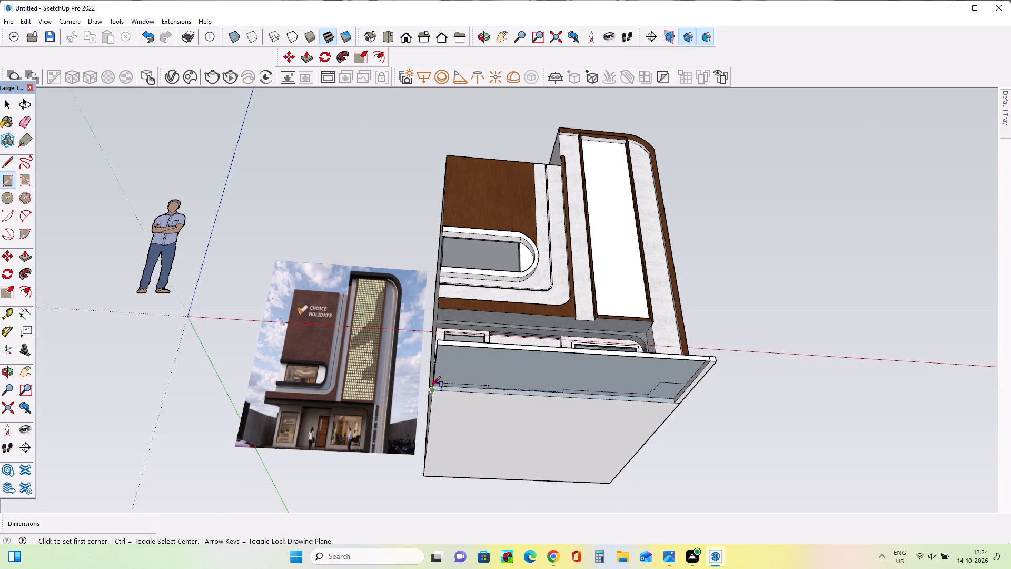
left_click(434, 389)
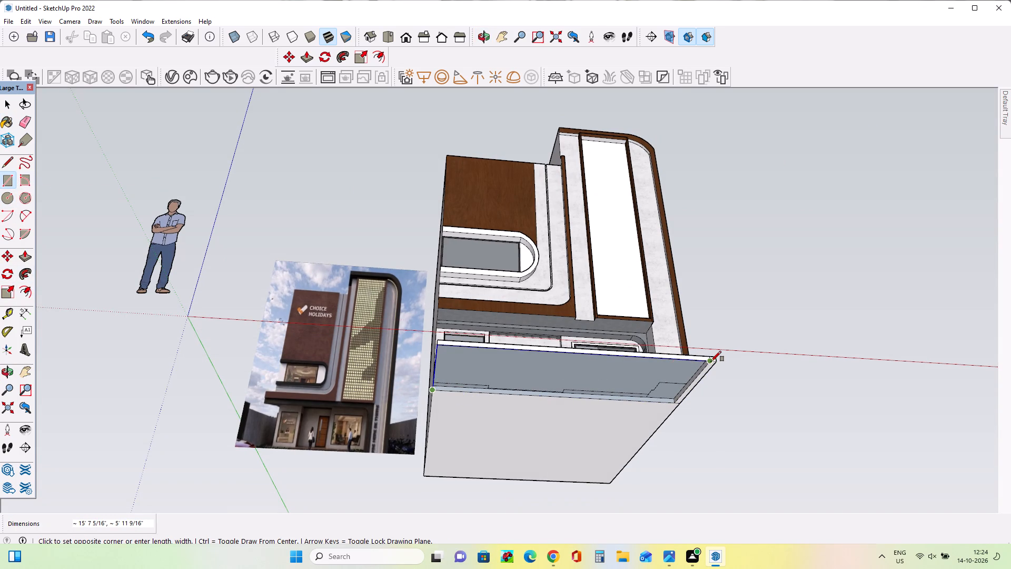
left_click(711, 361)
Paint the roof face of the lower building block with the lightest concrete material from Asphalt and Concrete.
middle_click_drag(641, 397, 569, 547)
middle_click_drag(564, 425, 573, 439)
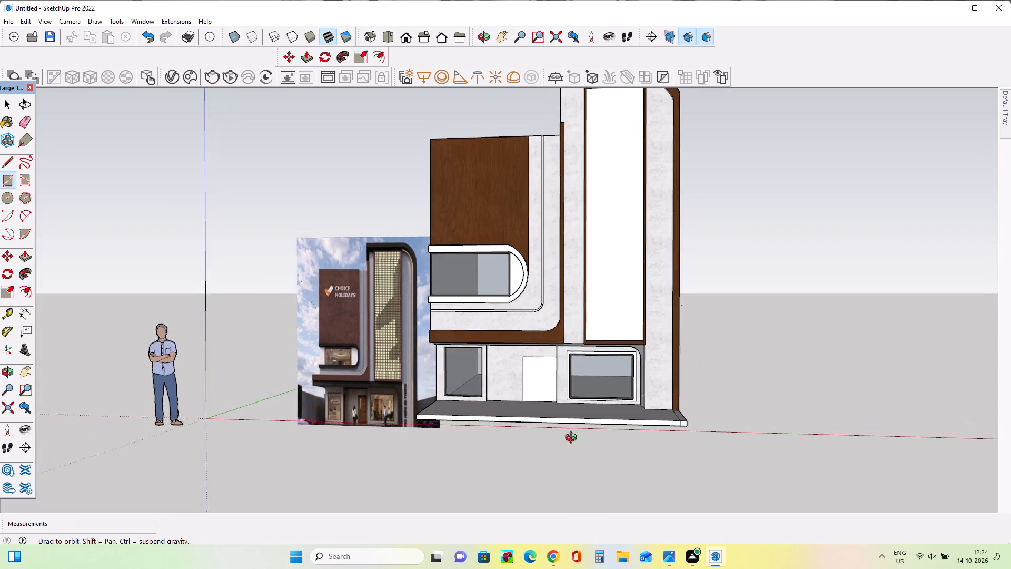
middle_click_drag(573, 439, 627, 473)
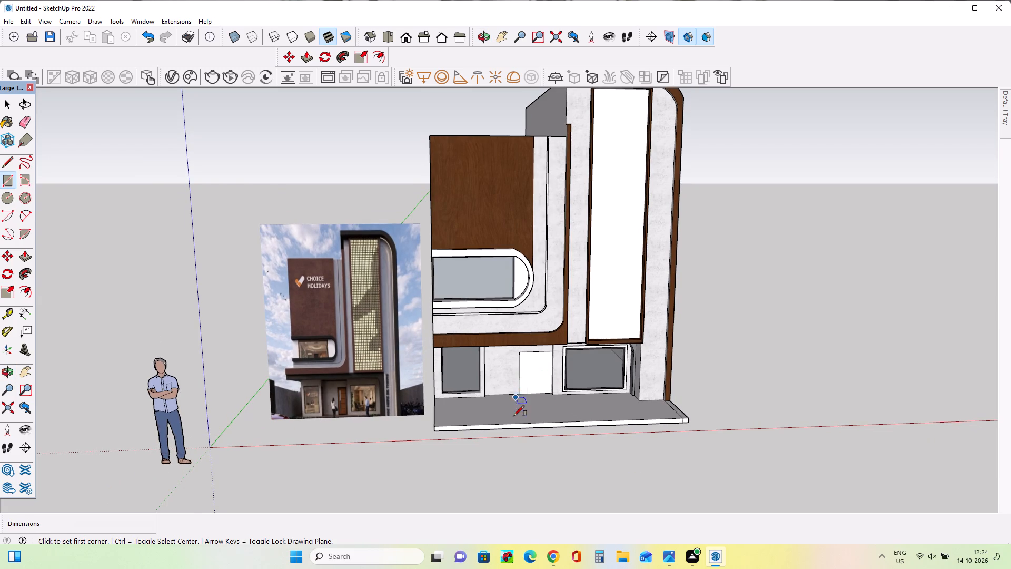
middle_click_drag(505, 433, 619, 497)
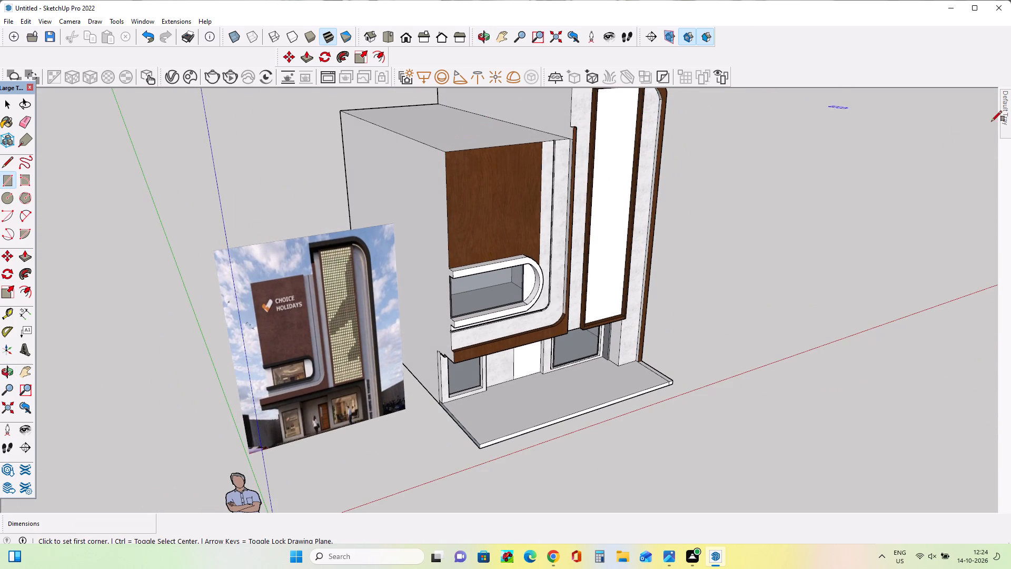
left_click(1008, 123)
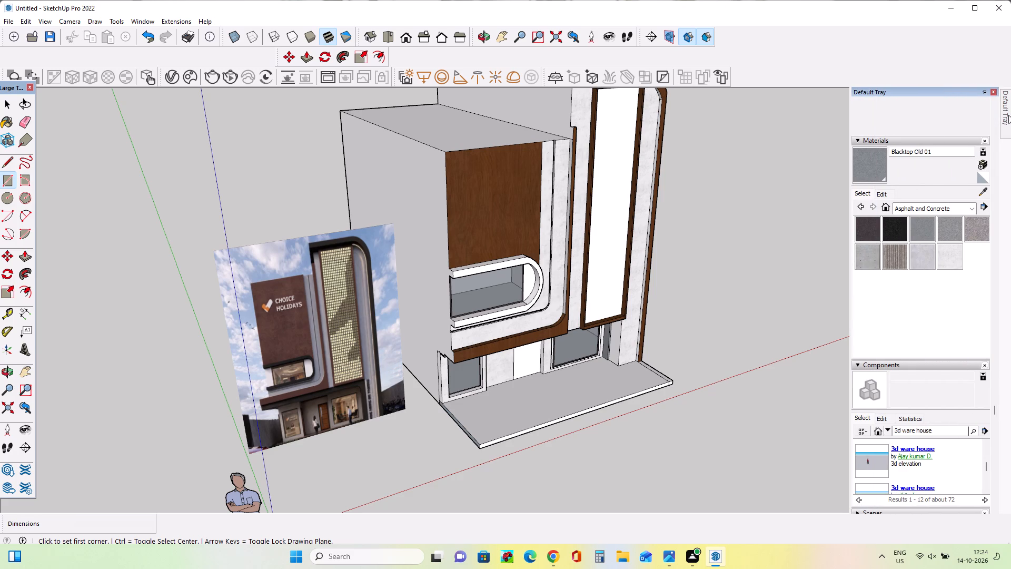
left_click_drag(949, 91, 949, 74)
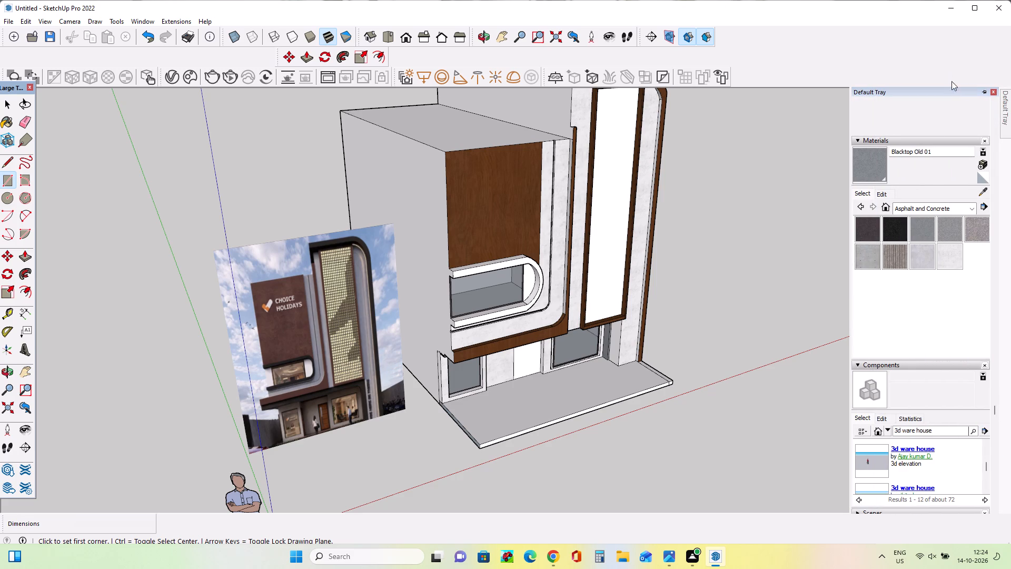
left_click_drag(952, 91, 952, 79)
left_click(951, 259)
left_click(521, 129)
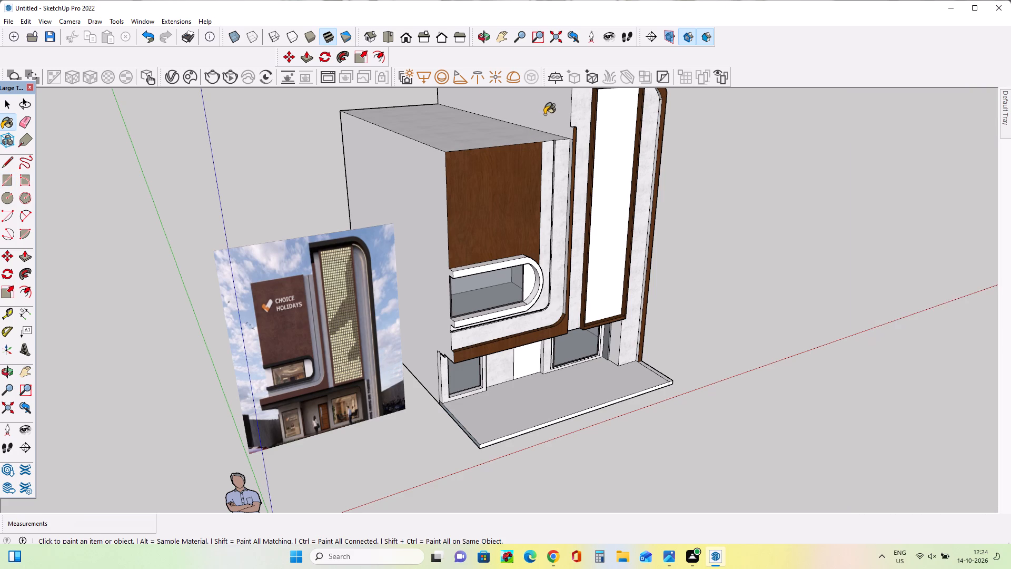
Paint the tower's side wall above the lower block's roof with Polished Concrete Old.
left_click(546, 111)
Examine the front facade and ground floor against the reference image for surfaces still needing a material.
middle_click_drag(623, 191, 474, 184)
scroll(622, 191, "down", 1)
middle_click(457, 182)
scroll(453, 181, "down", 2)
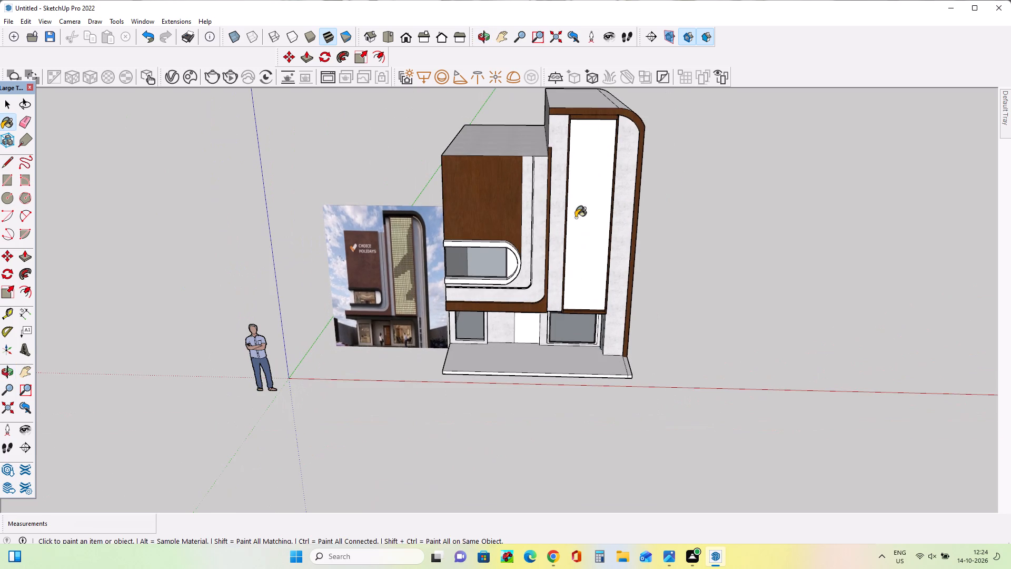
middle_click_drag(576, 218, 559, 153)
scroll(559, 153, "down", 2)
scroll(541, 255, "up", 4)
middle_click_drag(519, 267, 535, 259)
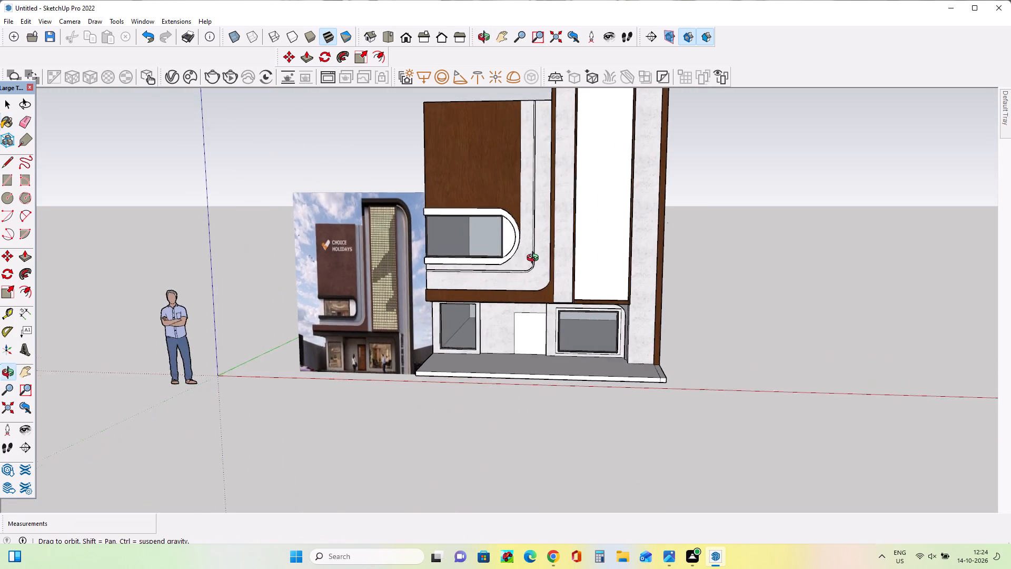
middle_click_drag(535, 259, 590, 268)
scroll(640, 346, "up", 4)
scroll(599, 312, "down", 4)
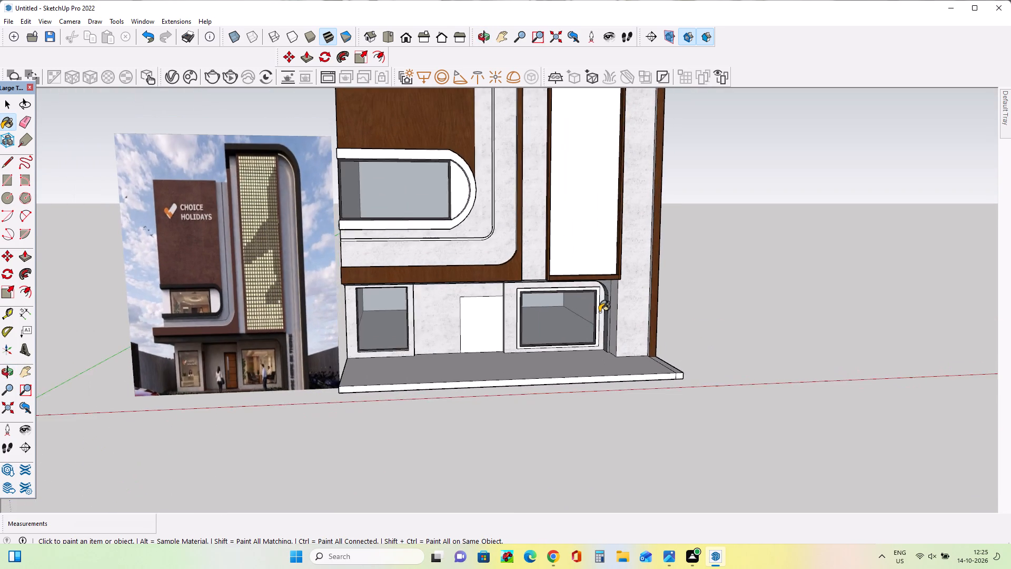
Paint the entrance platform's floor, its side border strip and its front edge with the mid-grey material from Asphalt and Concrete.
scroll(599, 312, "down", 4)
middle_click_drag(583, 433, 557, 473)
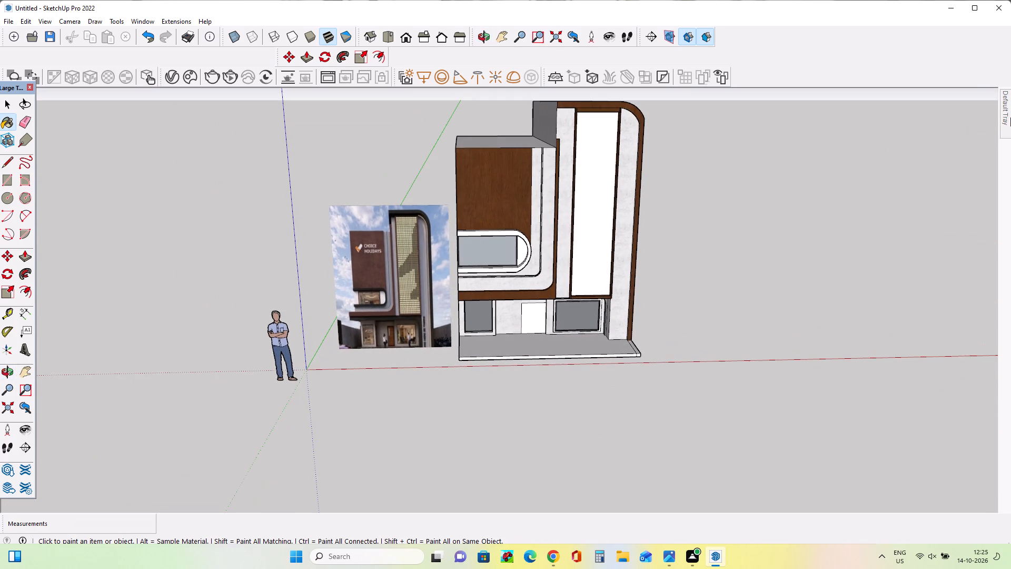
left_click(1010, 124)
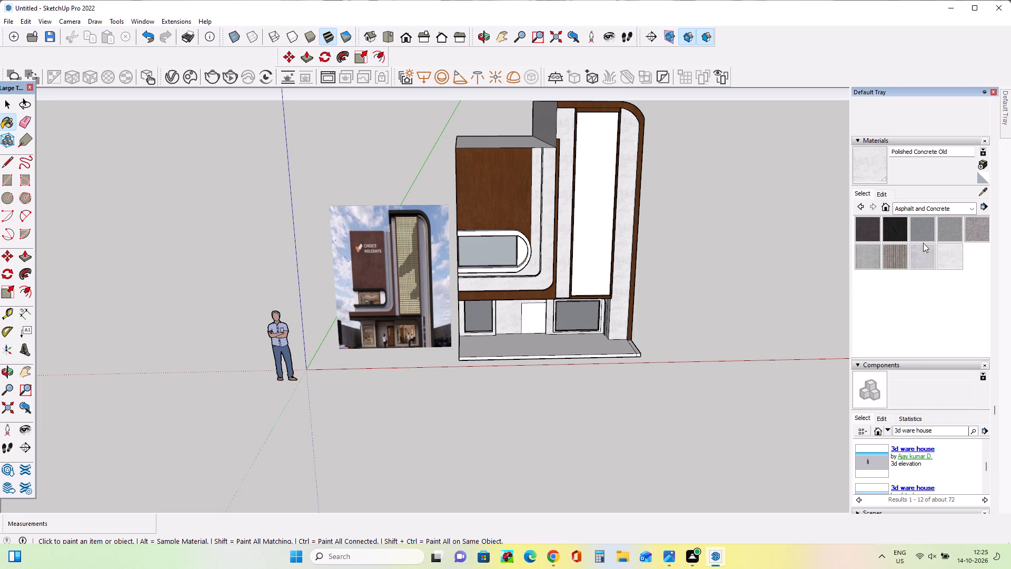
left_click(952, 229)
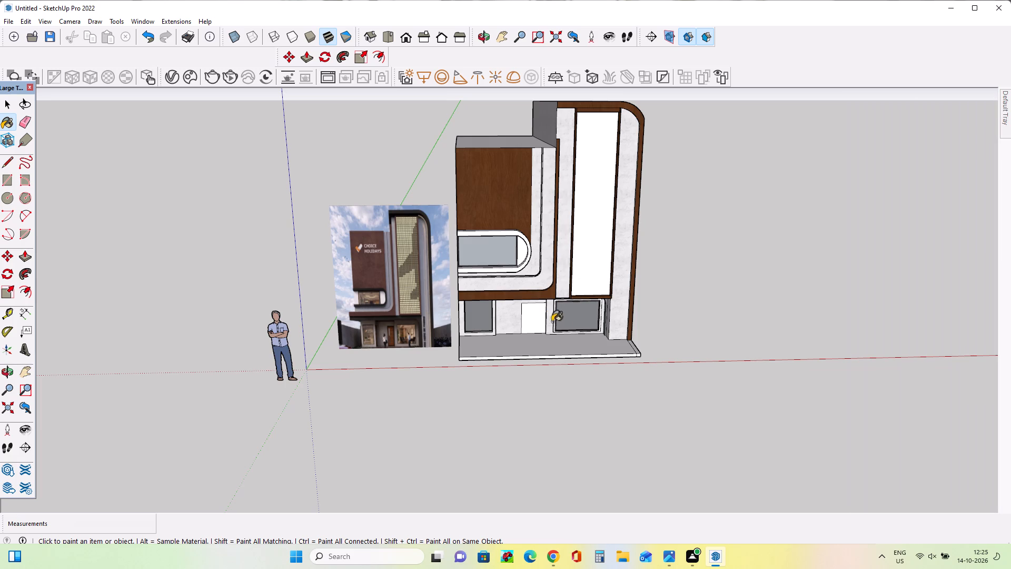
left_click(561, 344)
scroll(654, 348, "up", 5)
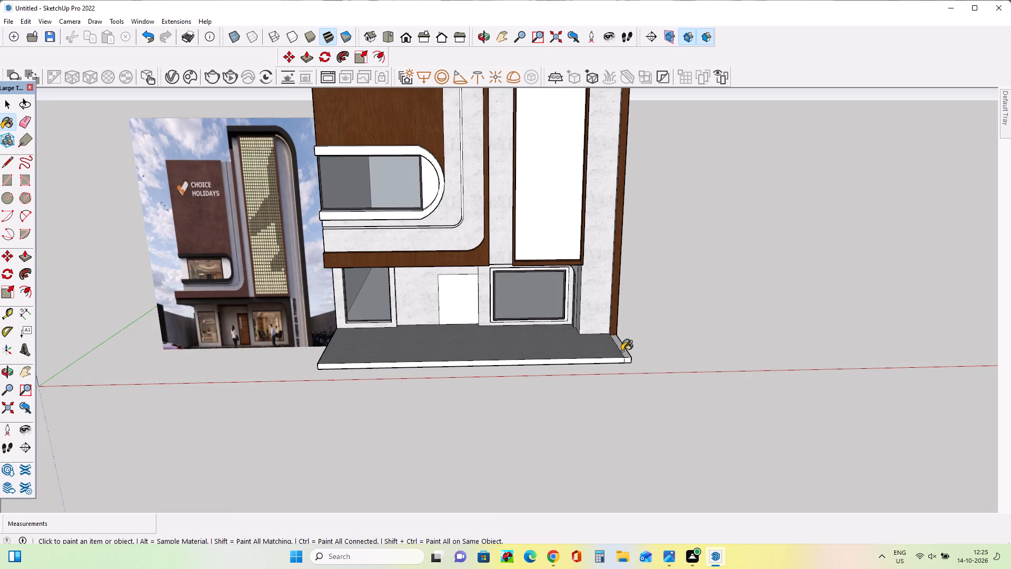
left_click(626, 352)
left_click(615, 360)
scroll(592, 325, "up", 2)
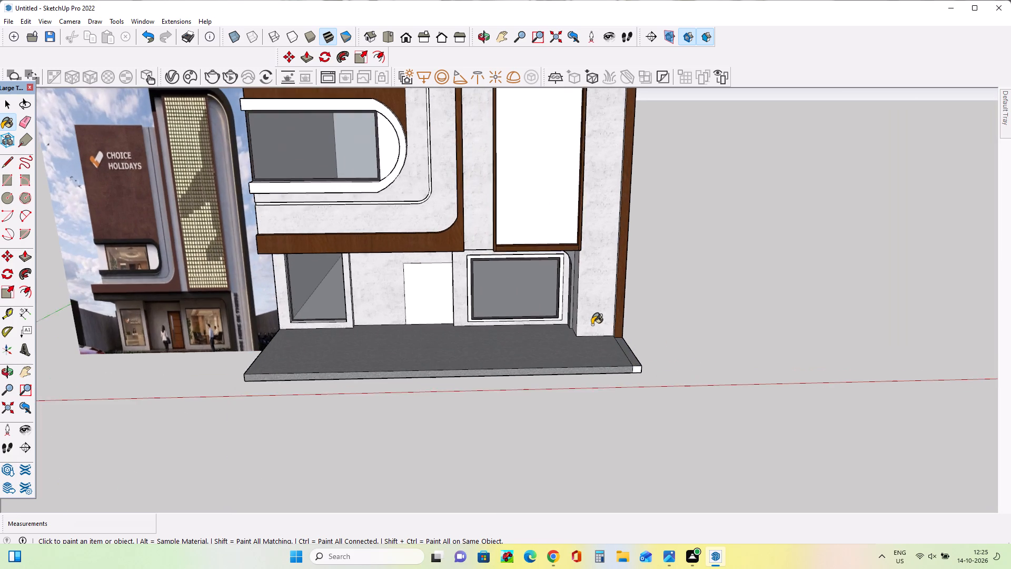
Compare the whole painted facade with the Choice Holidays reference image.
scroll(592, 325, "down", 13)
scroll(589, 272, "up", 8)
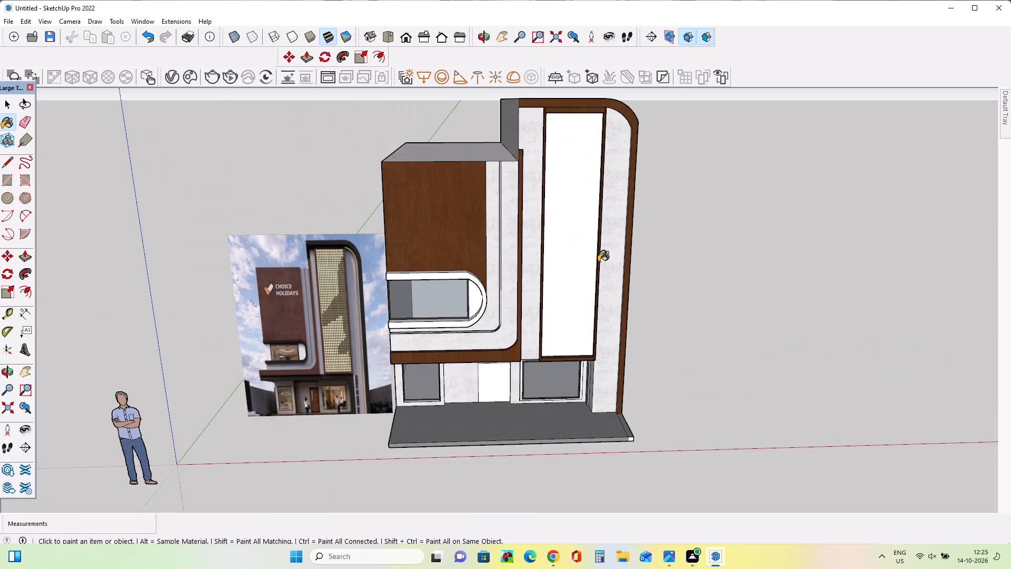
middle_click_drag(654, 277, 659, 253)
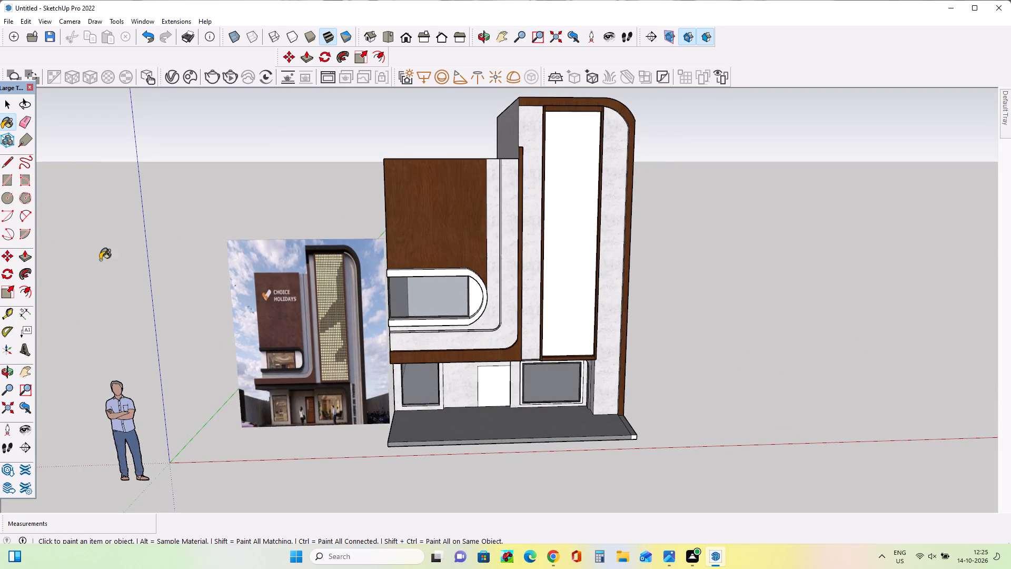
middle_click_drag(227, 310, 240, 305)
scroll(395, 332, "down", 2)
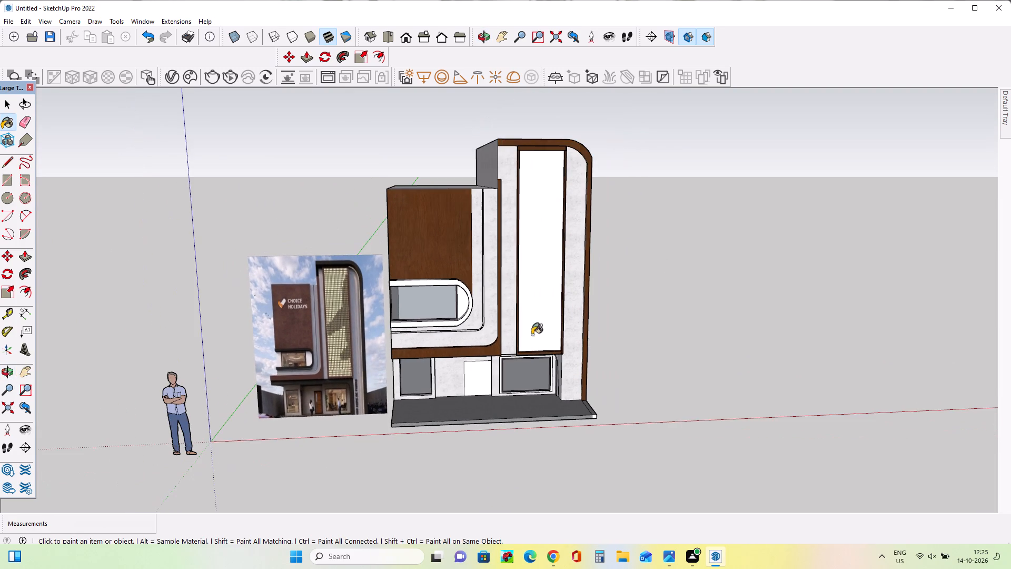
middle_click_drag(530, 335, 502, 313)
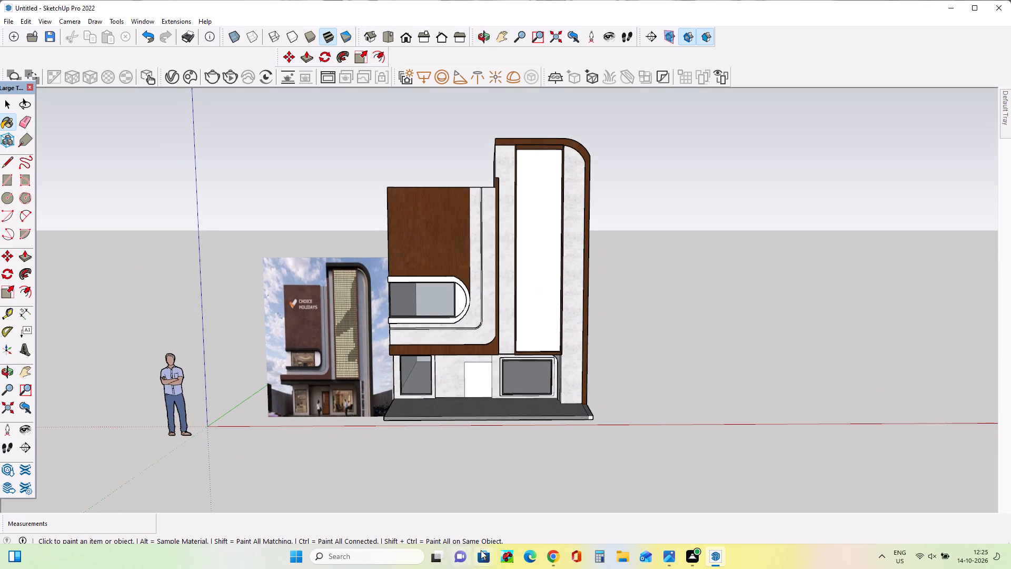
Switch to Chrome.
left_click(553, 560)
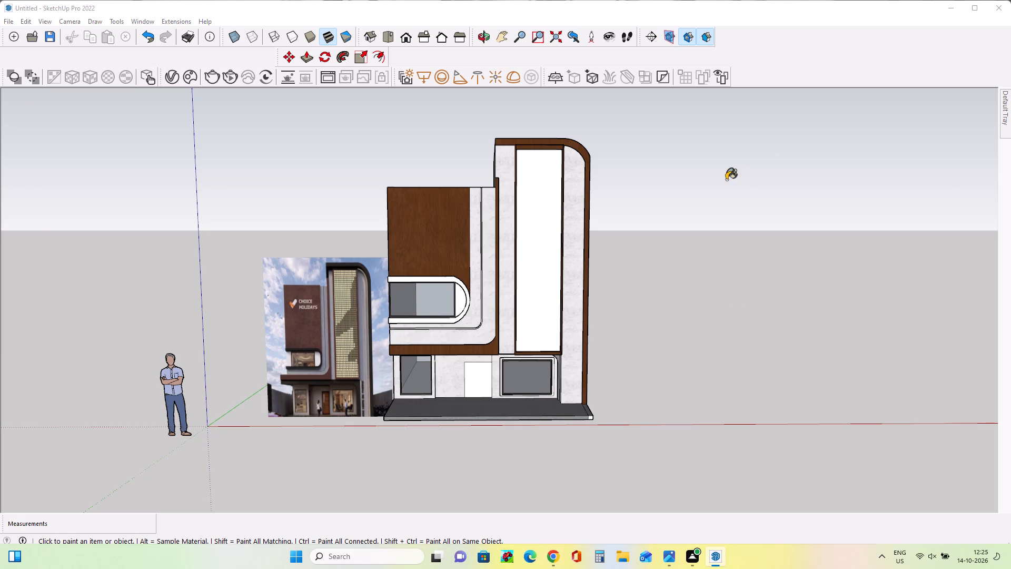
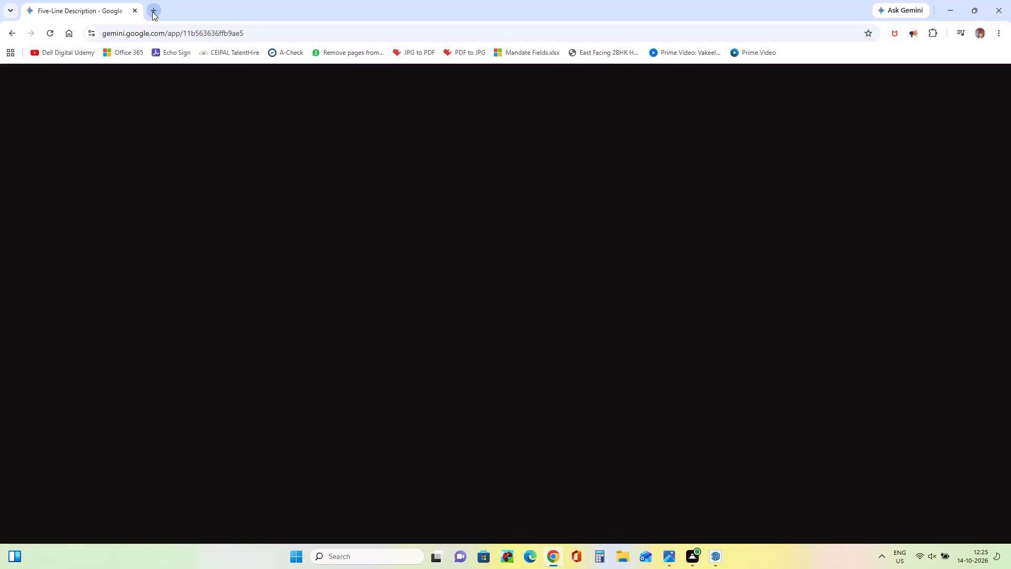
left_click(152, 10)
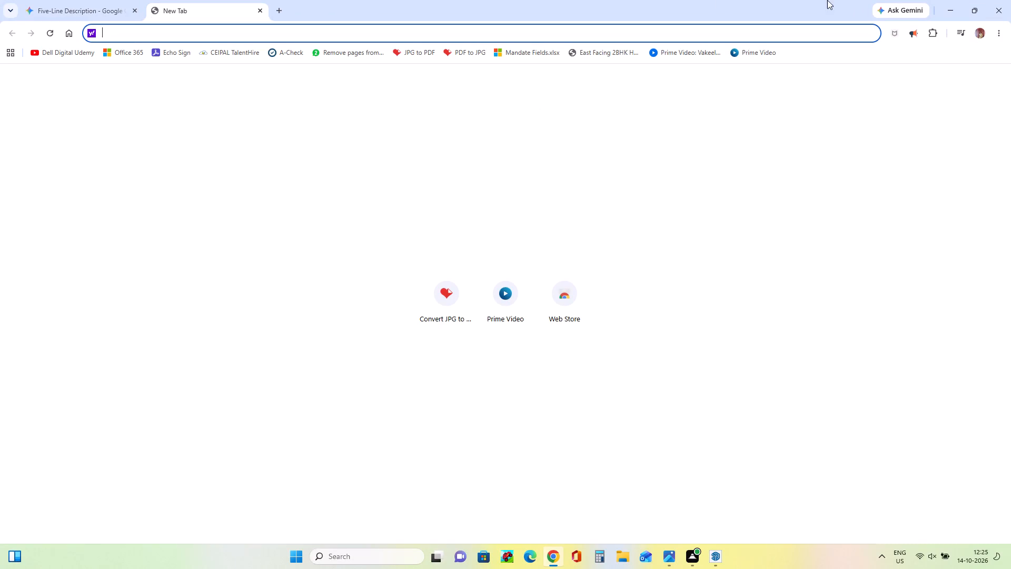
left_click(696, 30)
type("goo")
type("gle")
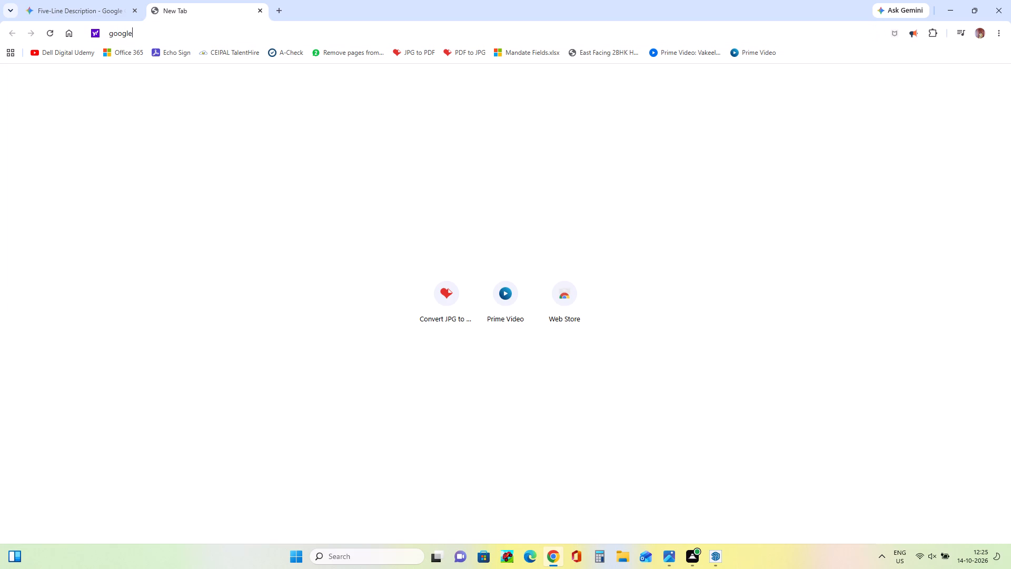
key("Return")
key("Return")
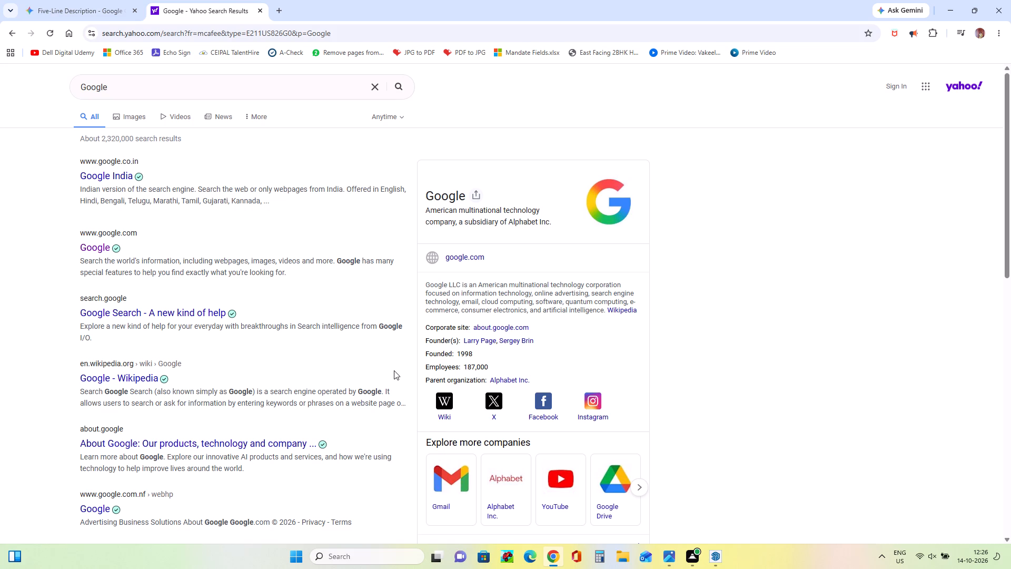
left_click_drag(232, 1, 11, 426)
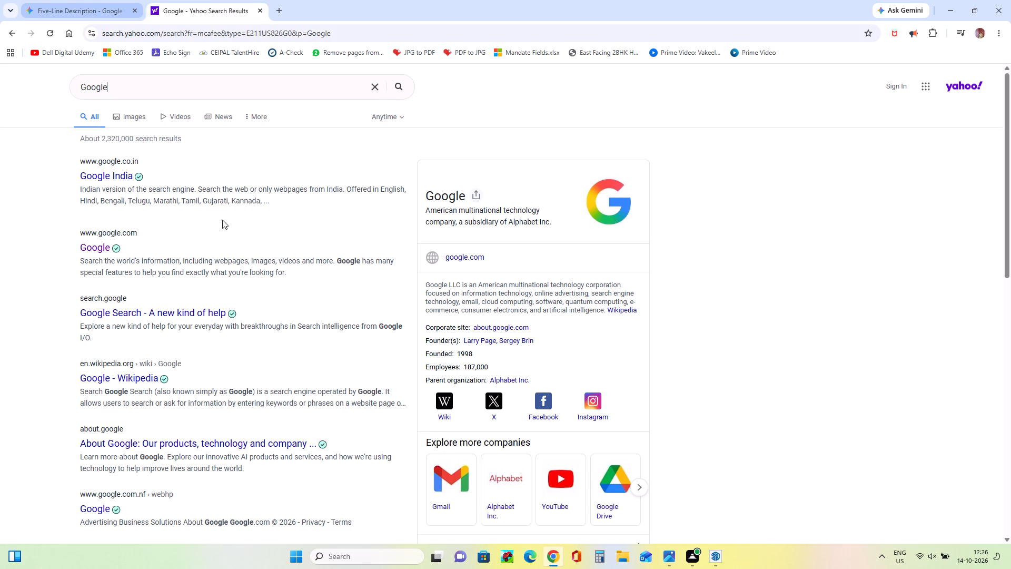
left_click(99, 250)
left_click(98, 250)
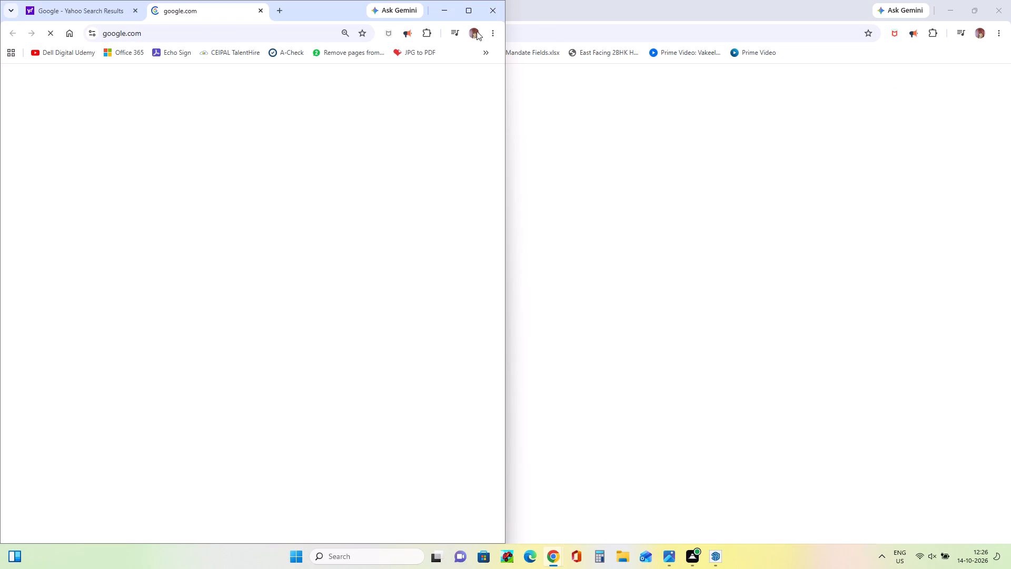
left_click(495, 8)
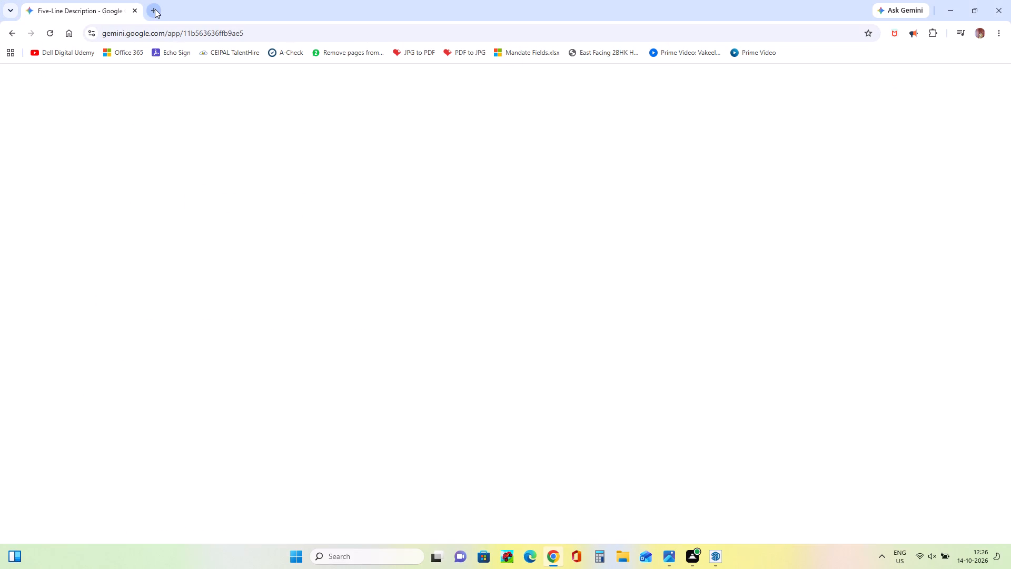
Open the 3D Warehouse website from a new browser tab through a Google search for 3d warehouse.
left_click(155, 5)
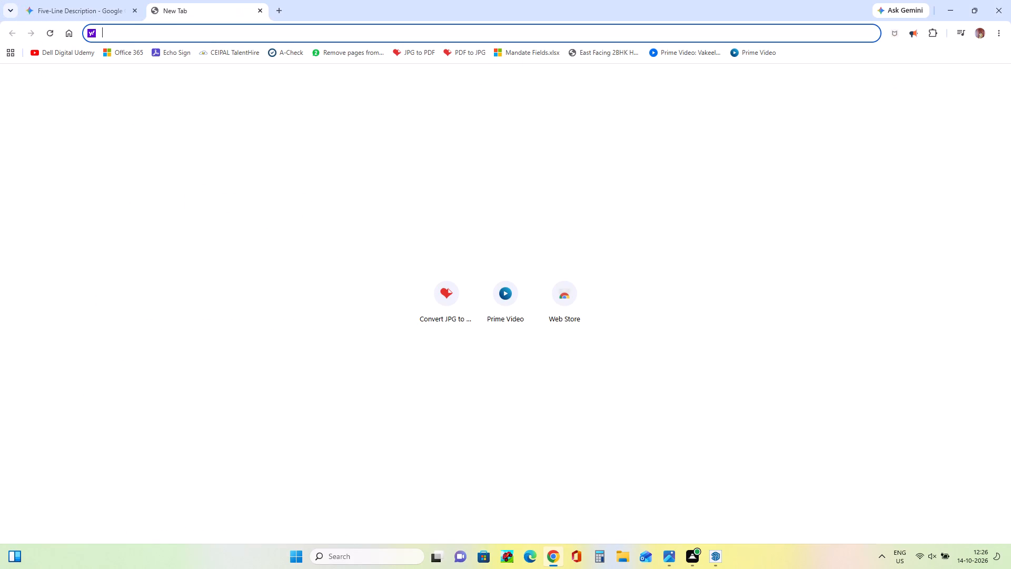
left_click(219, 29)
type("goo")
left_click(138, 76)
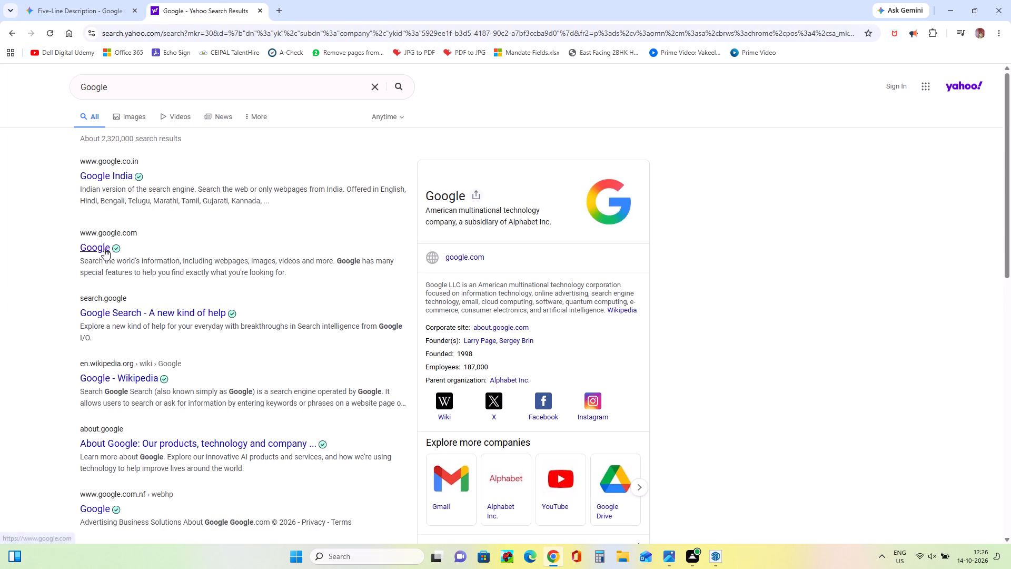
left_click(104, 249)
left_click(400, 254)
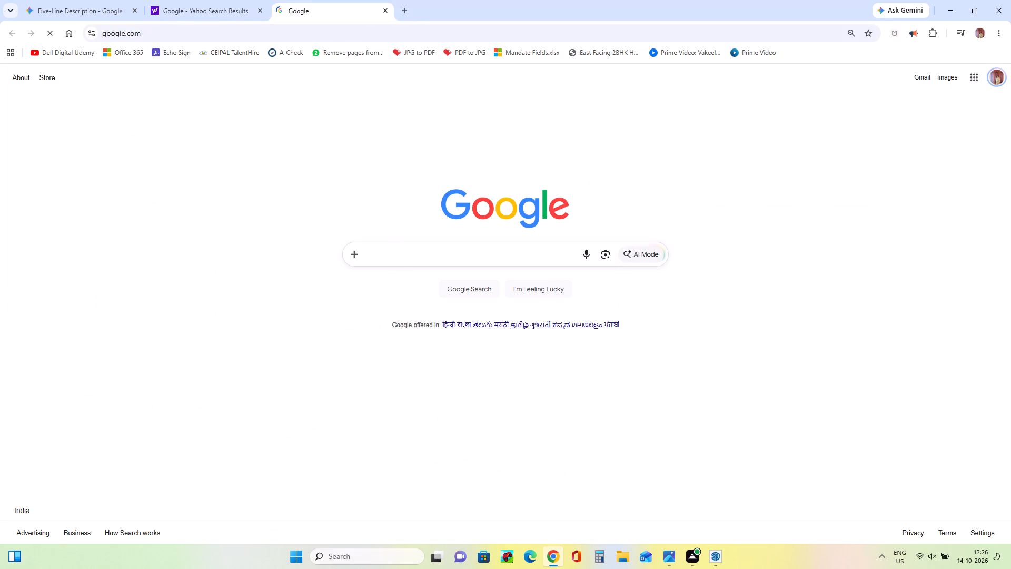
left_click(400, 254)
left_click(406, 275)
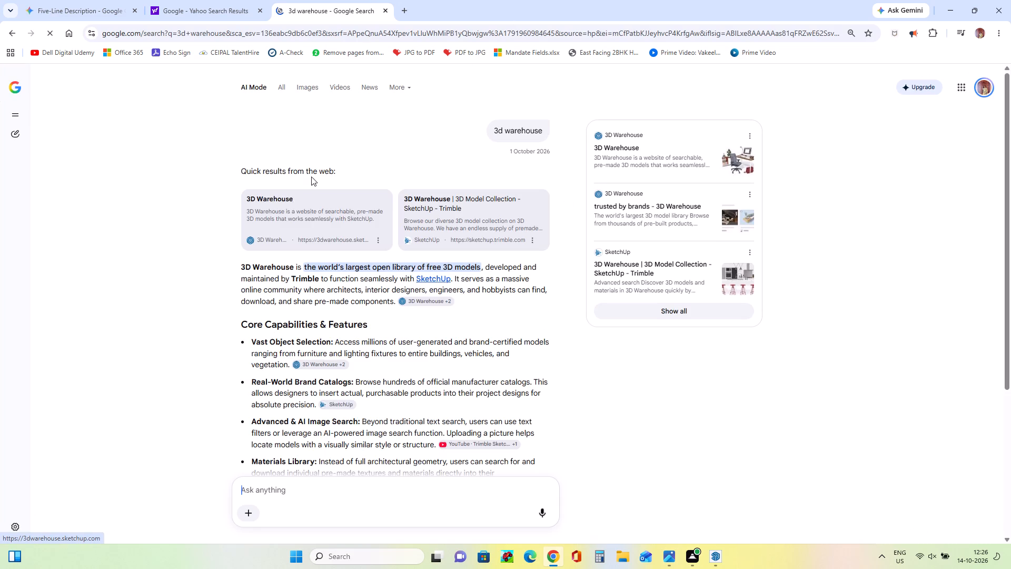
left_click(277, 201)
left_click(278, 198)
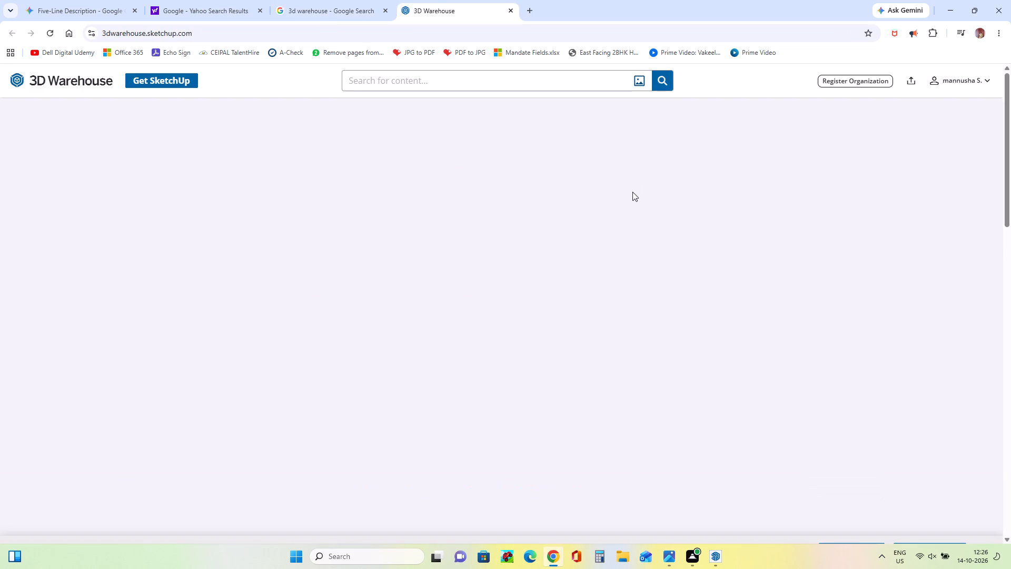
Search 3D Warehouse for mirror models.
left_click(478, 83)
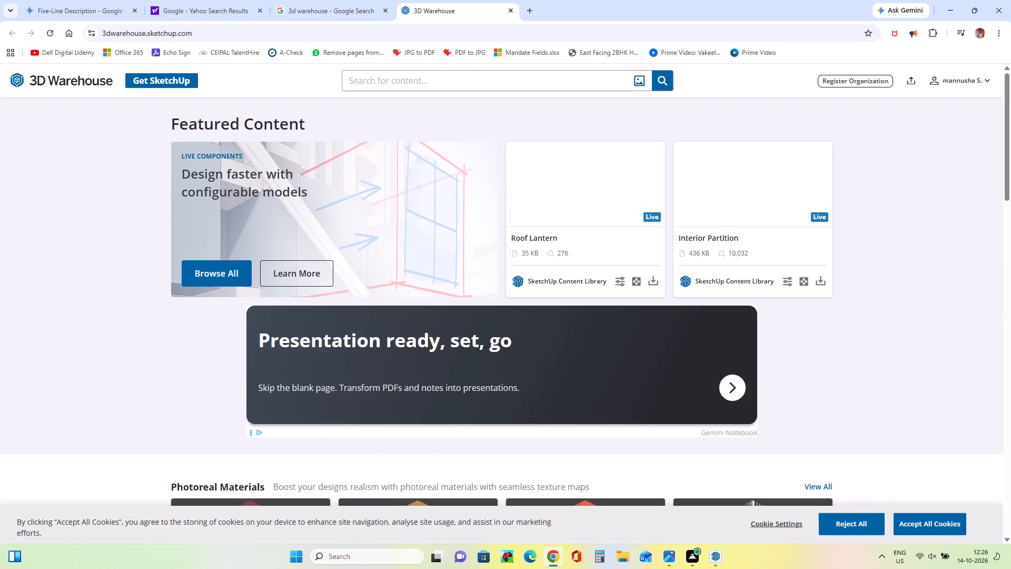
type("mirro")
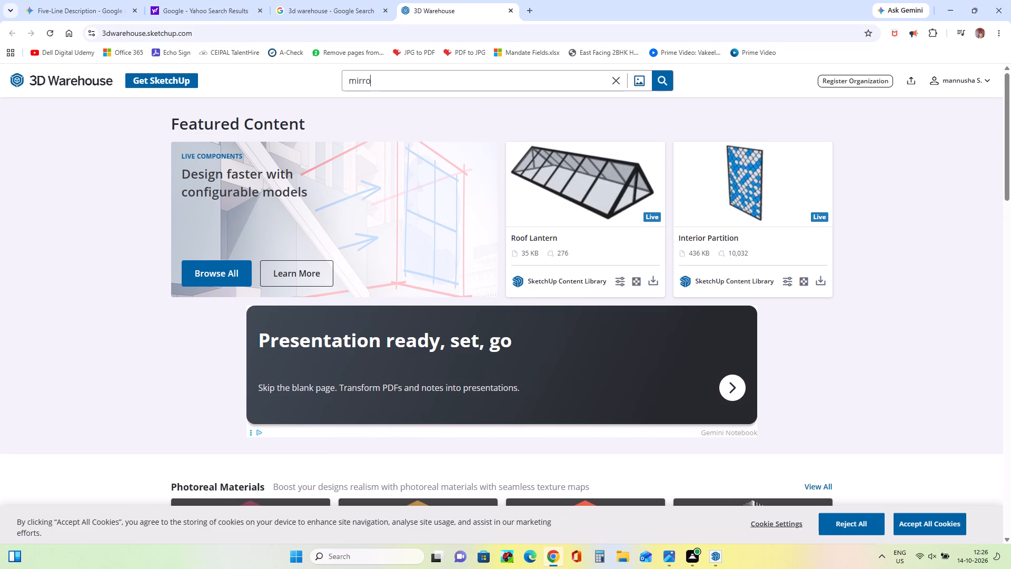
key("r")
key("Return")
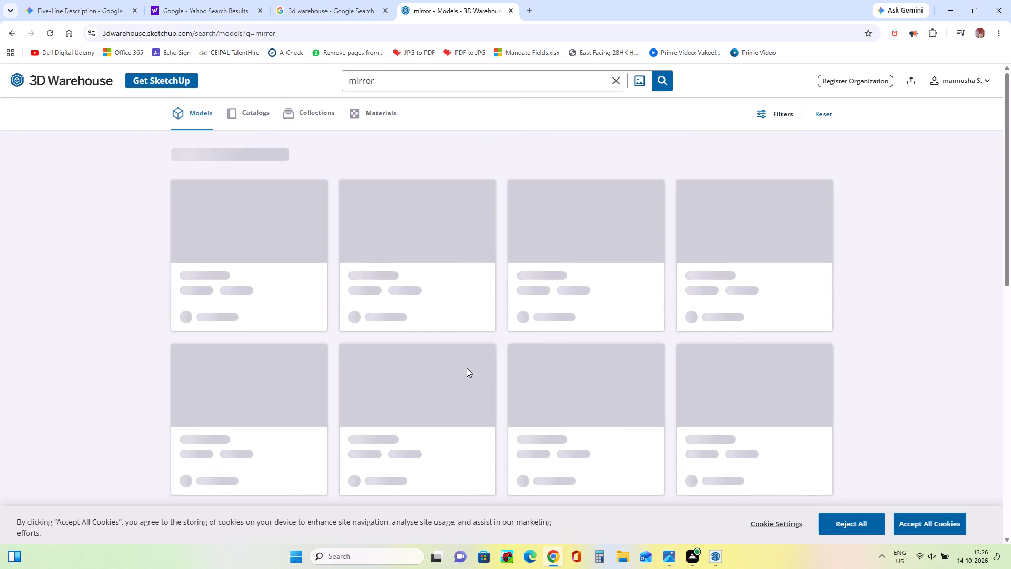
Browse the first batch of mirror models for one that suits the shopfront building.
scroll(502, 330, "down", 4)
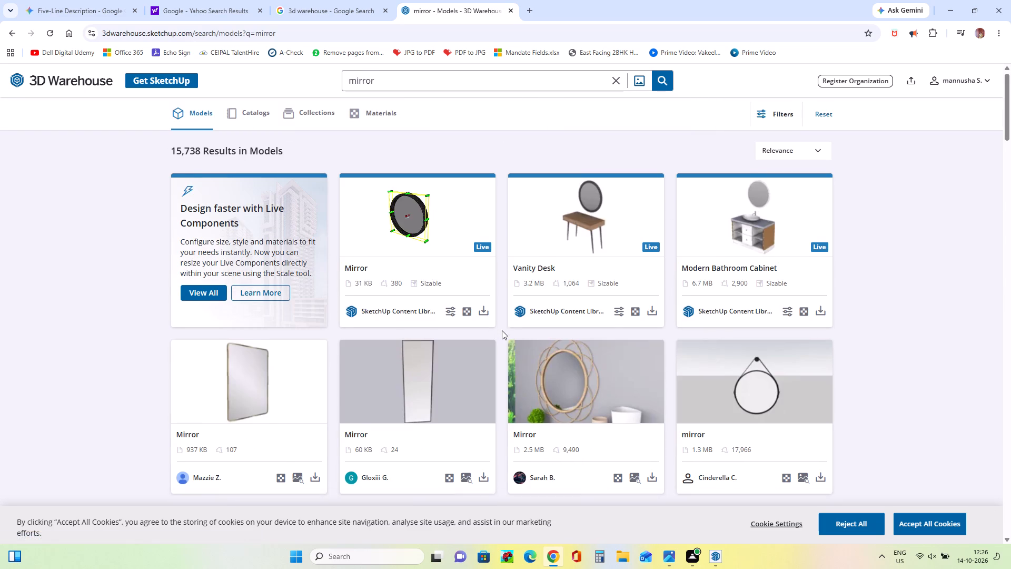
scroll(502, 330, "down", 8)
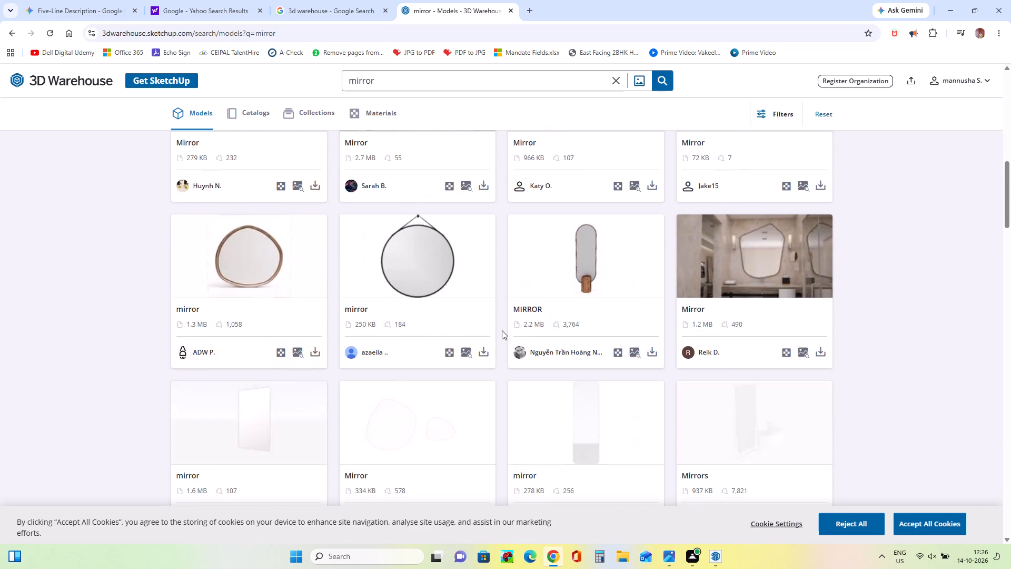
scroll(502, 330, "down", 9)
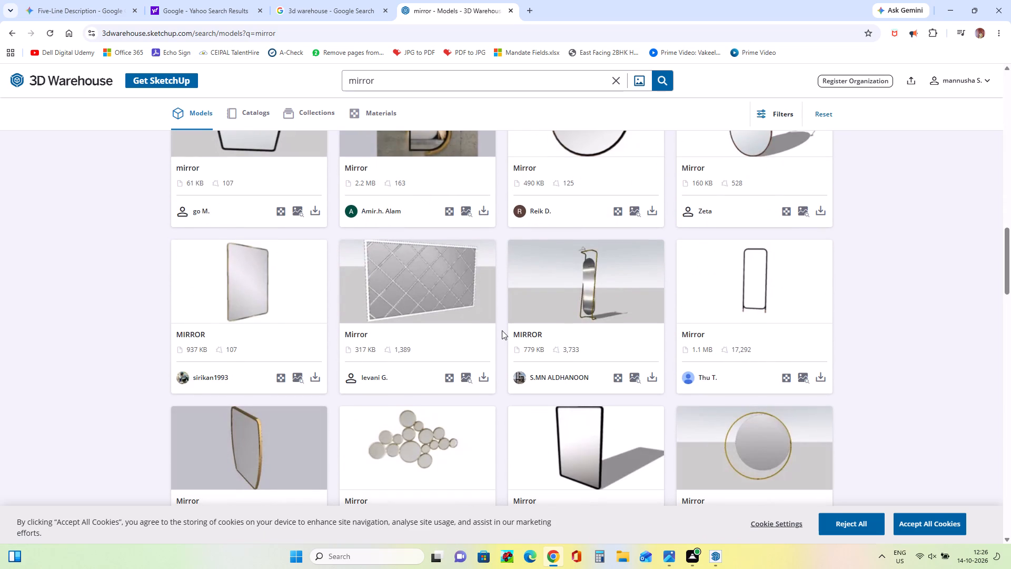
scroll(502, 330, "down", 16)
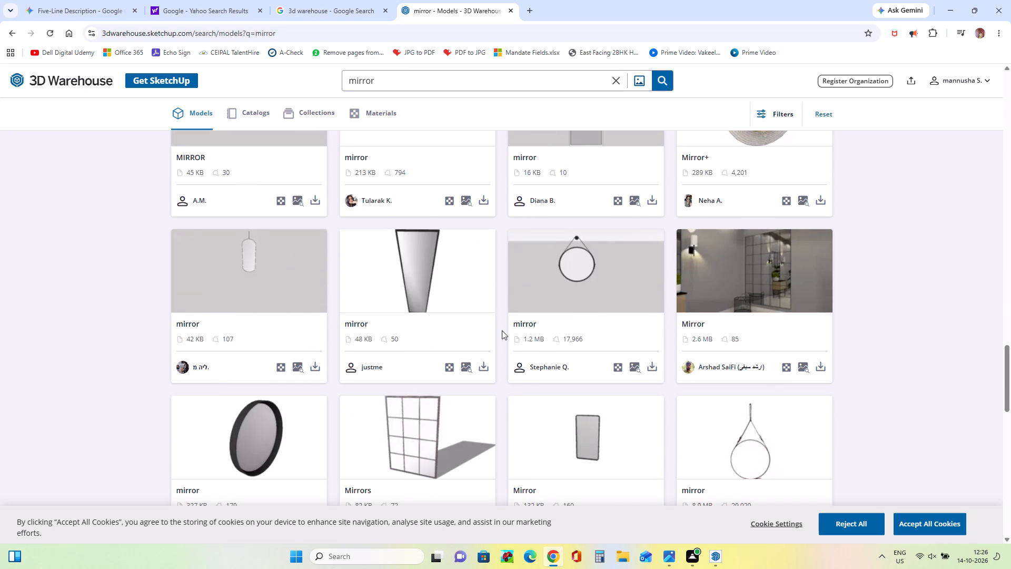
scroll(502, 327, "down", 2)
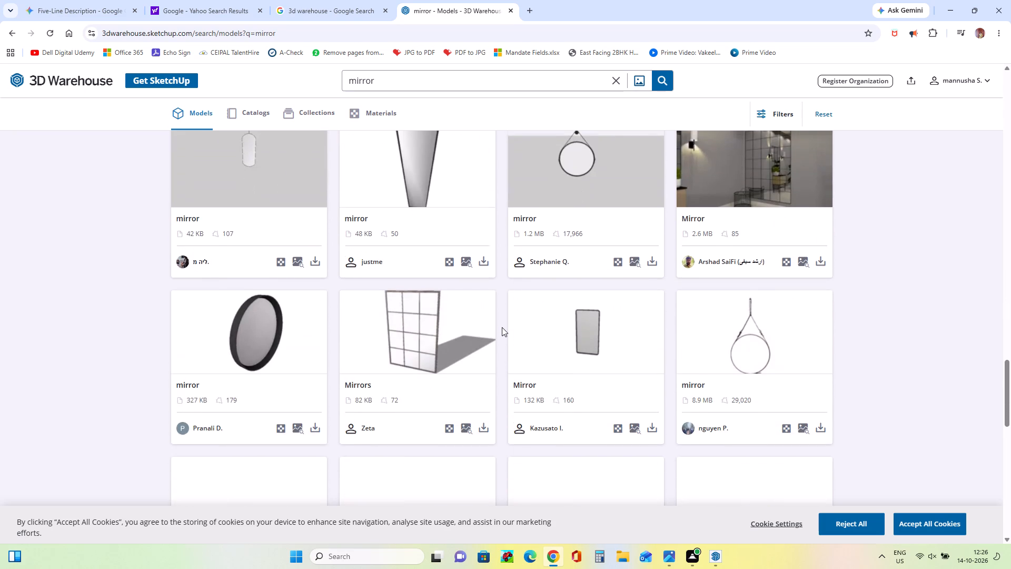
scroll(502, 323, "down", 3)
scroll(654, 332, "down", 1)
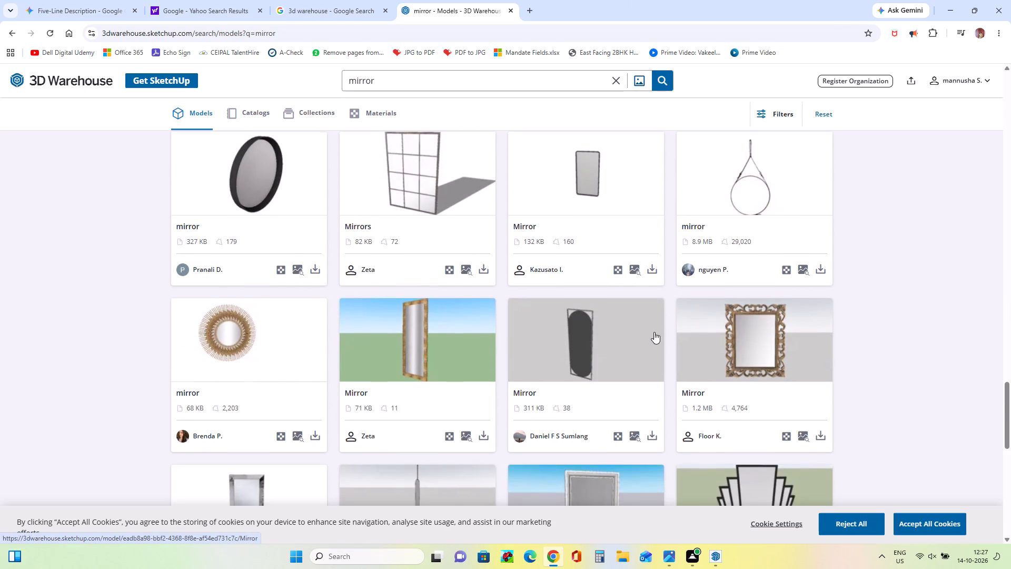
scroll(654, 332, "down", 6)
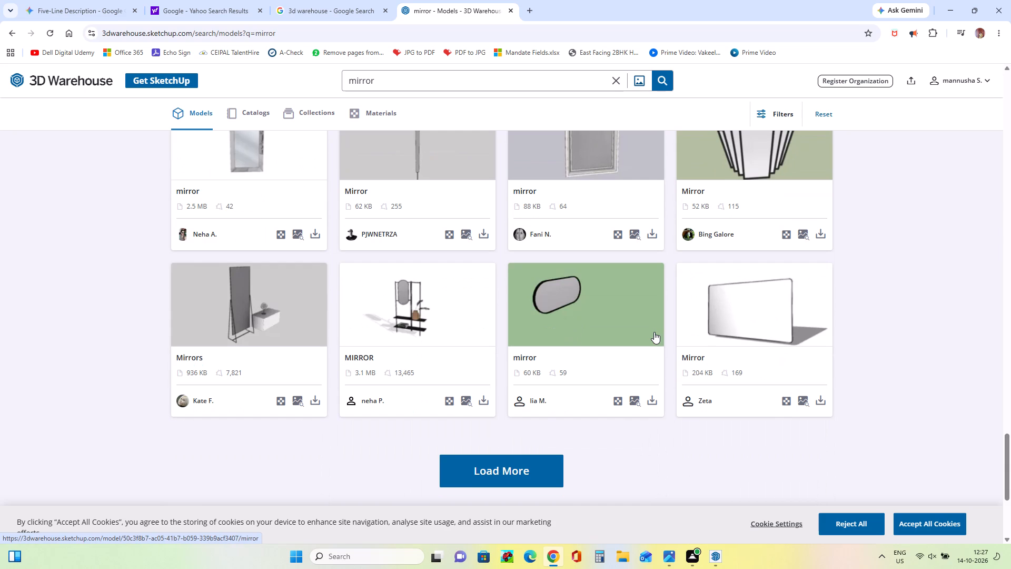
Load more mirror results and browse them for a suitable model.
left_click(540, 463)
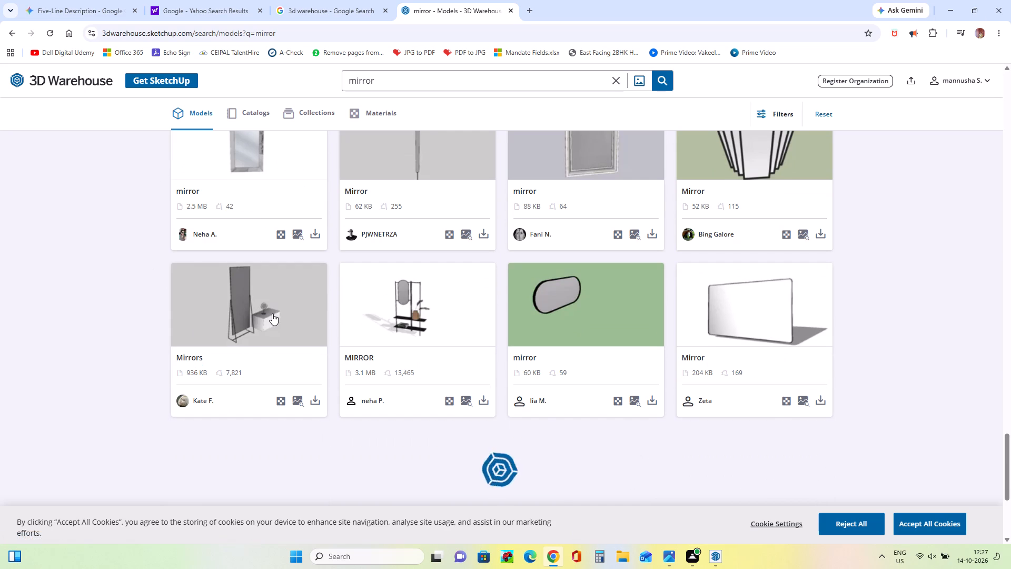
scroll(272, 313, "up", 1)
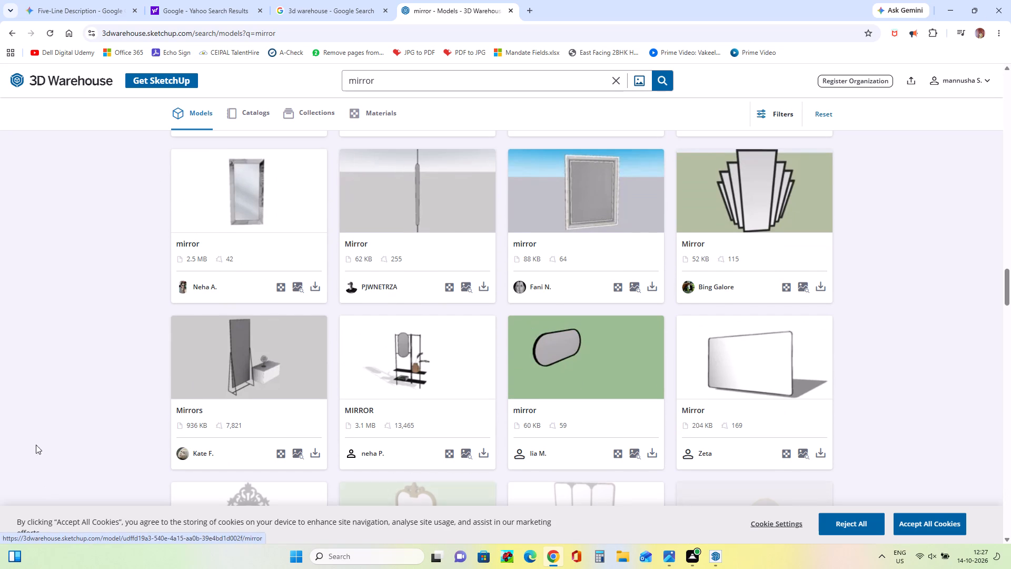
scroll(376, 299, "down", 7)
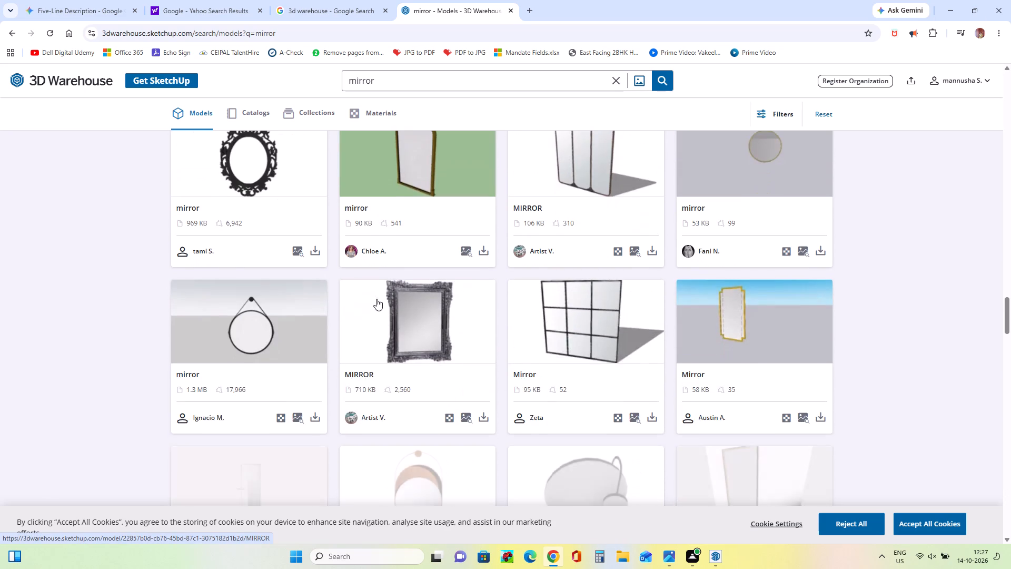
scroll(376, 300, "down", 12)
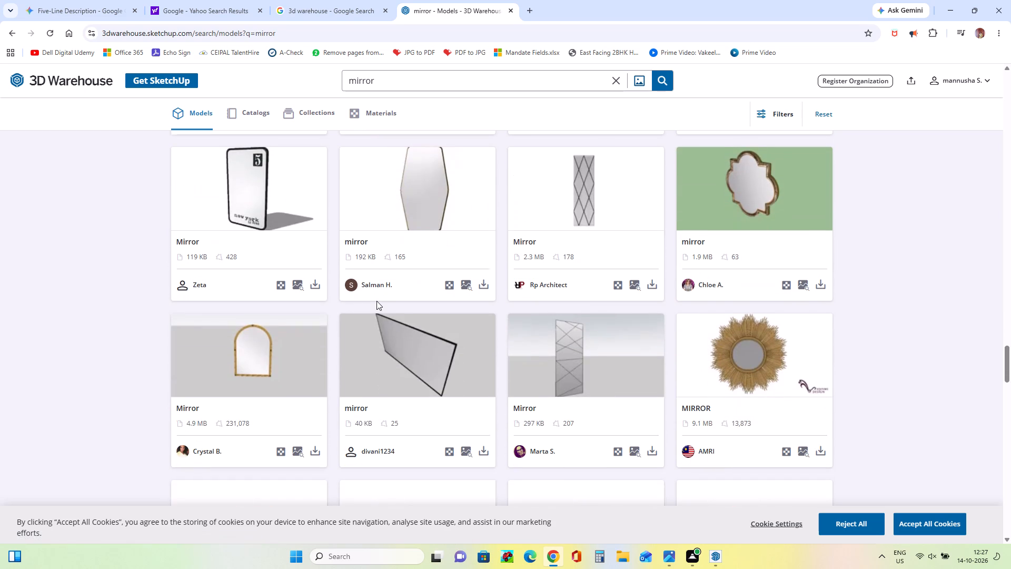
scroll(376, 301, "down", 5)
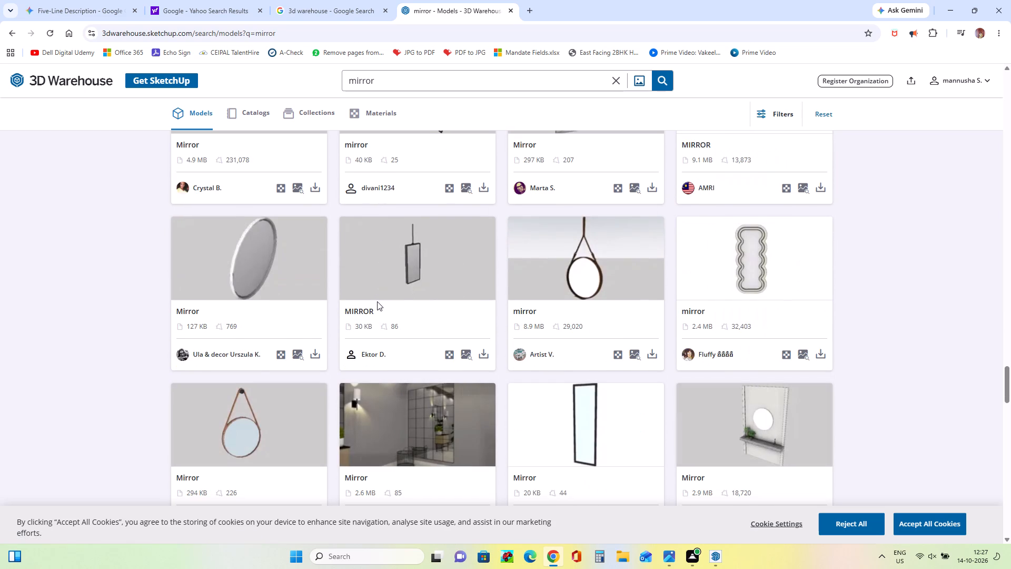
scroll(377, 301, "down", 2)
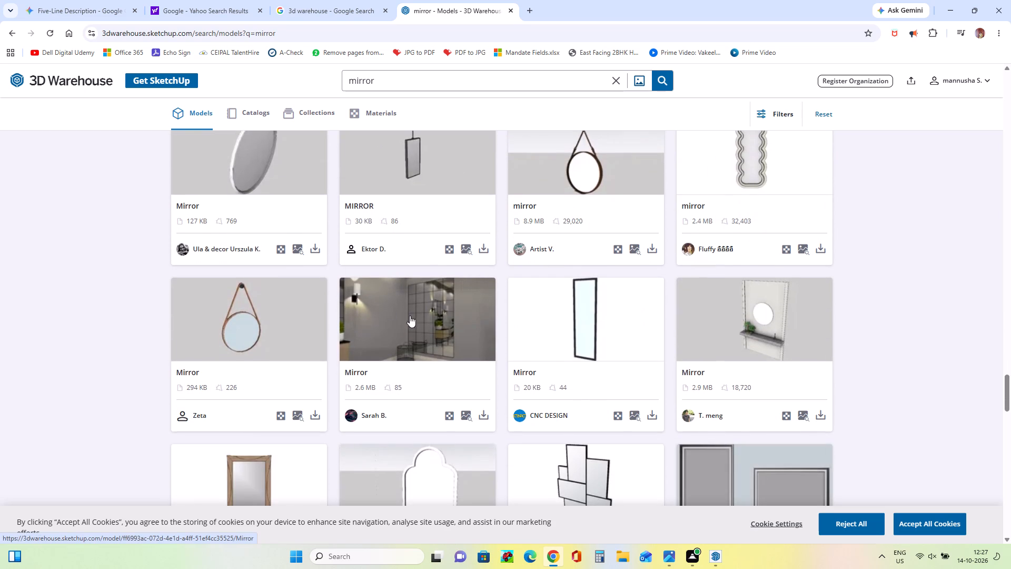
View the page of the dark-framed grid wall mirror model and return to the search results.
left_click(411, 316)
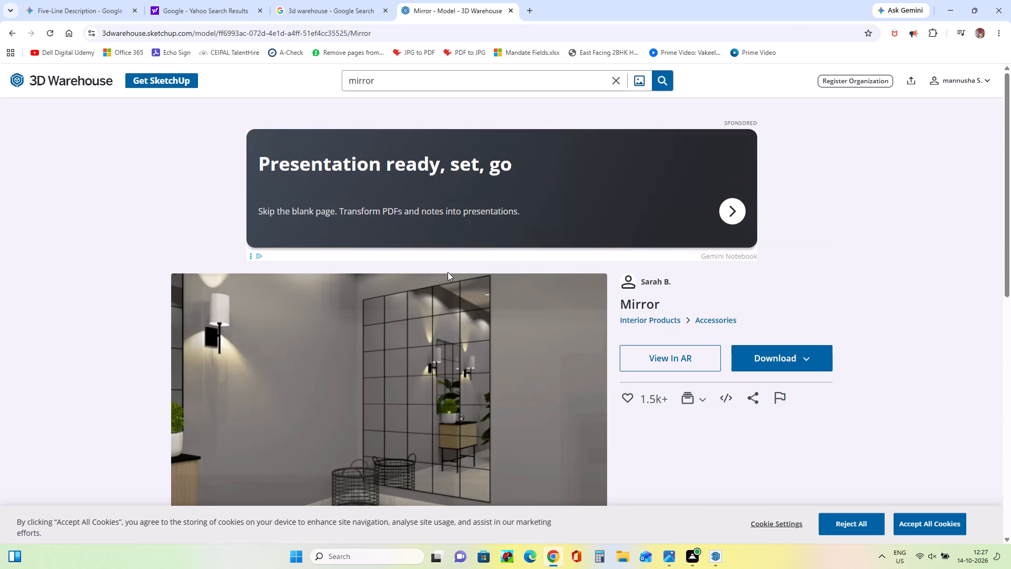
left_click(8, 29)
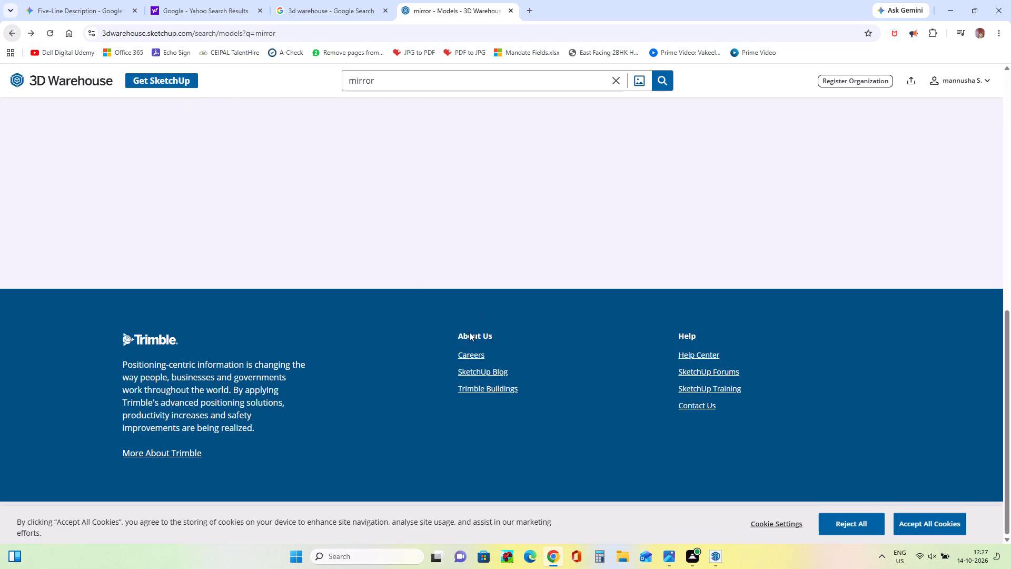
Continue browsing the loaded mirror results on 3D Warehouse for a model that suits the shopfront building.
scroll(429, 262, "down", 4)
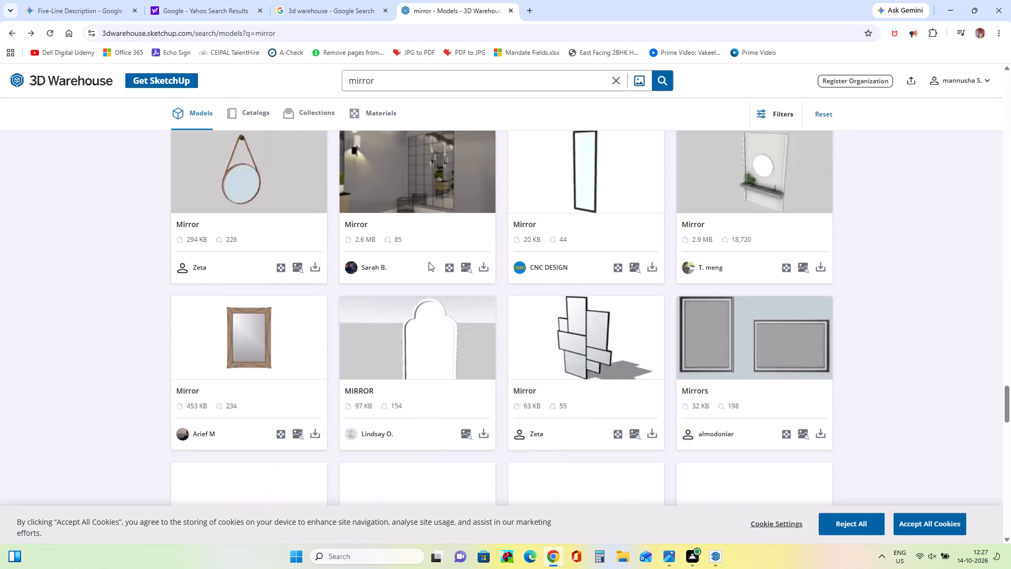
scroll(429, 262, "down", 10)
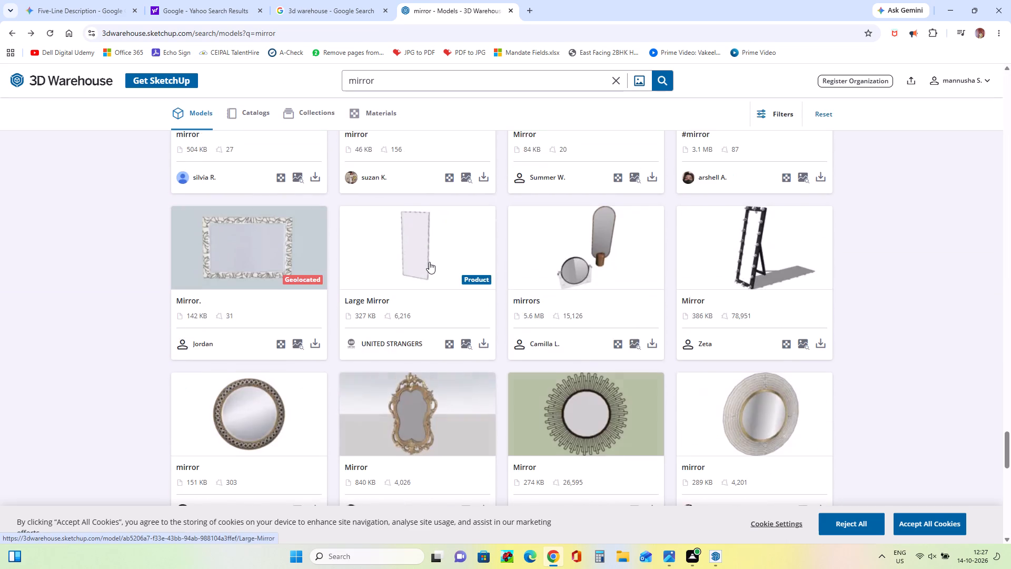
scroll(429, 262, "down", 15)
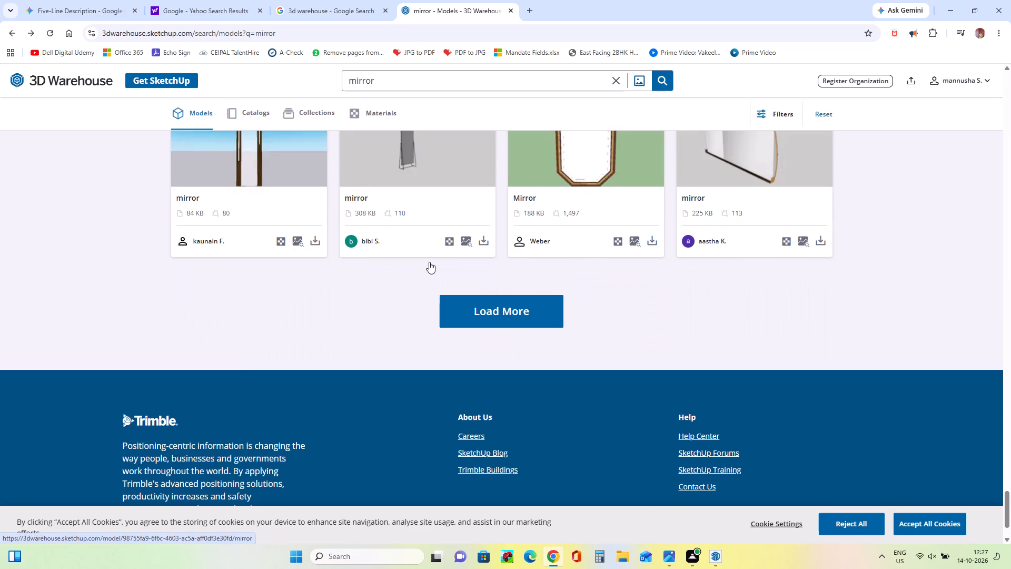
Load another batch of mirror results and examine the models for a suitable shopfront panel.
left_click(478, 283)
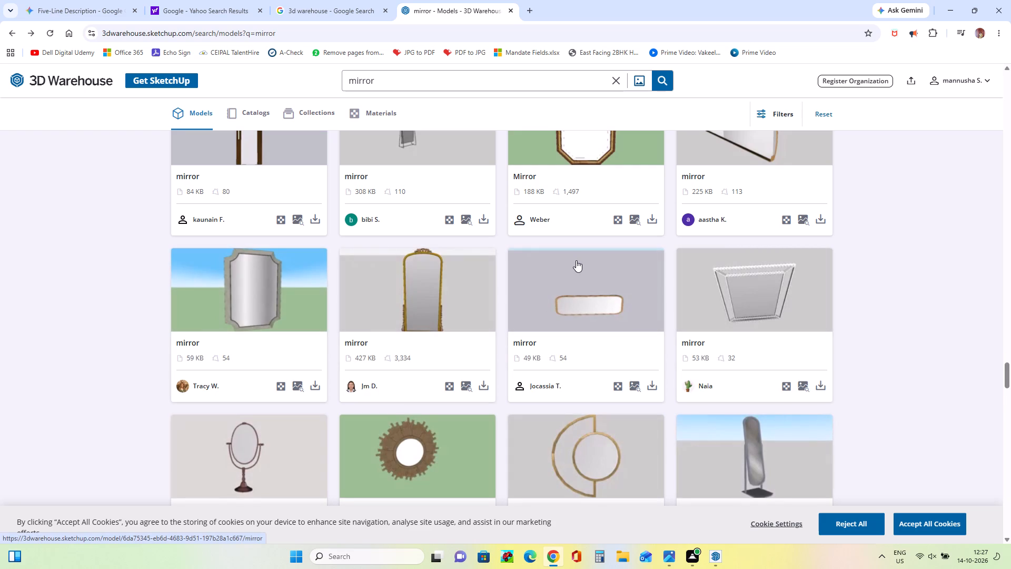
scroll(576, 260, "down", 12)
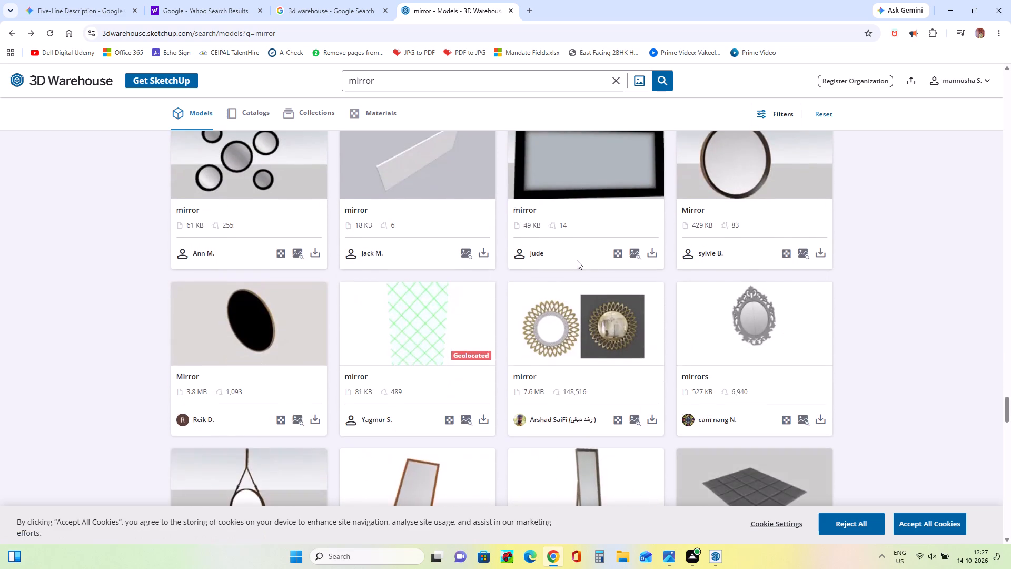
scroll(577, 260, "down", 17)
scroll(577, 260, "up", 1)
scroll(577, 260, "down", 1)
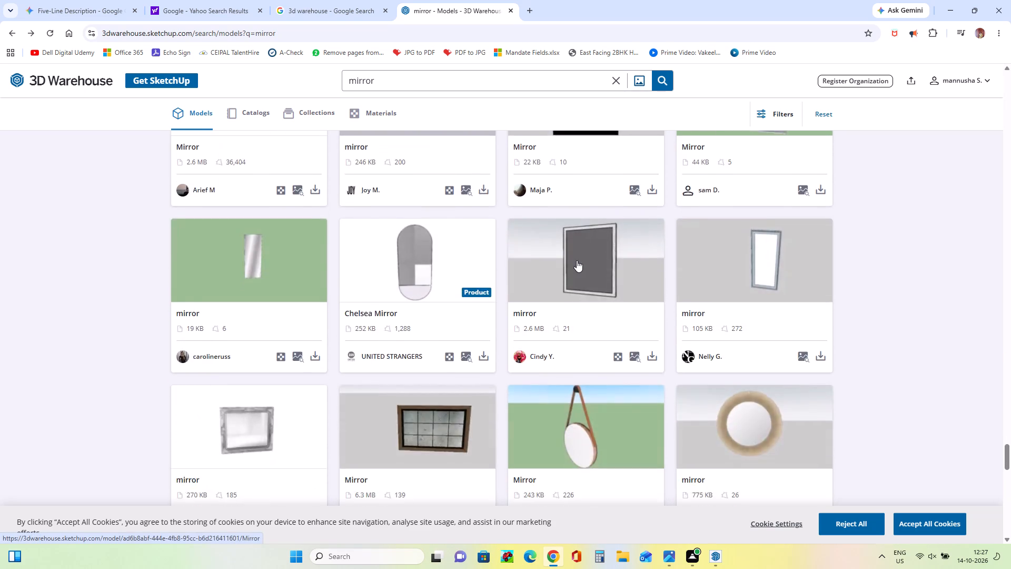
scroll(577, 260, "down", 11)
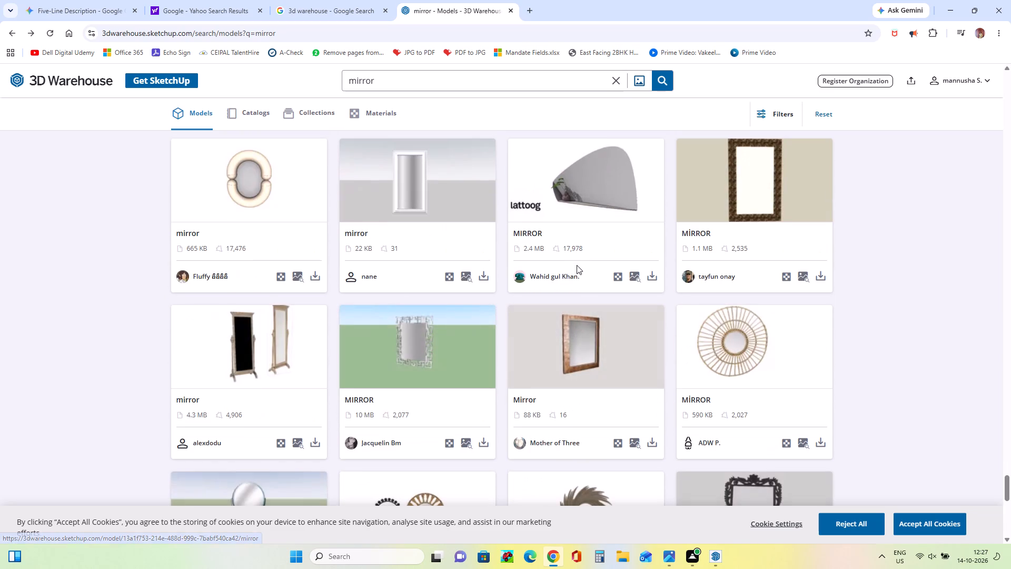
scroll(577, 265, "down", 14)
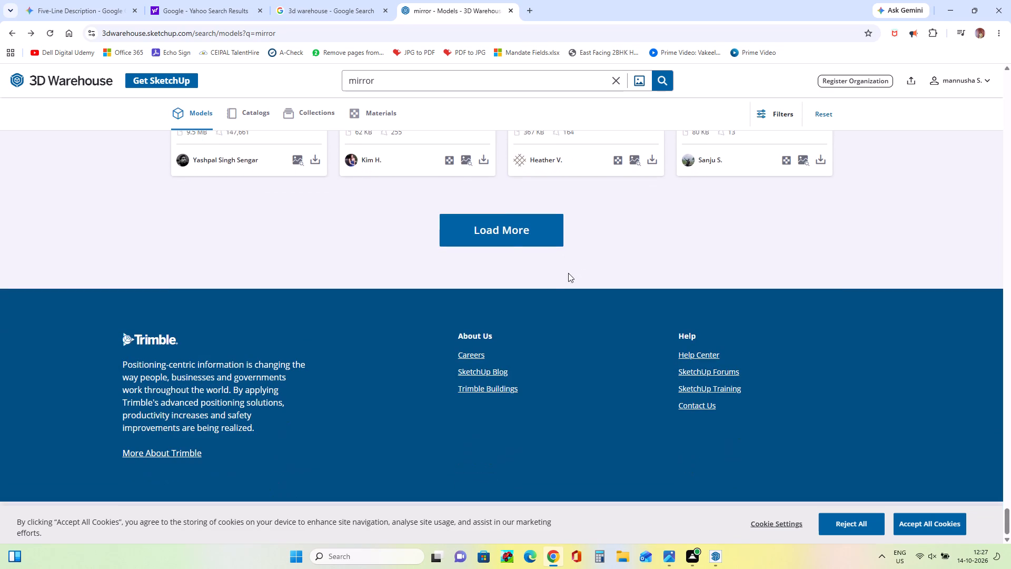
Load a further batch of mirror models and look through it for a suitable design.
left_click(511, 237)
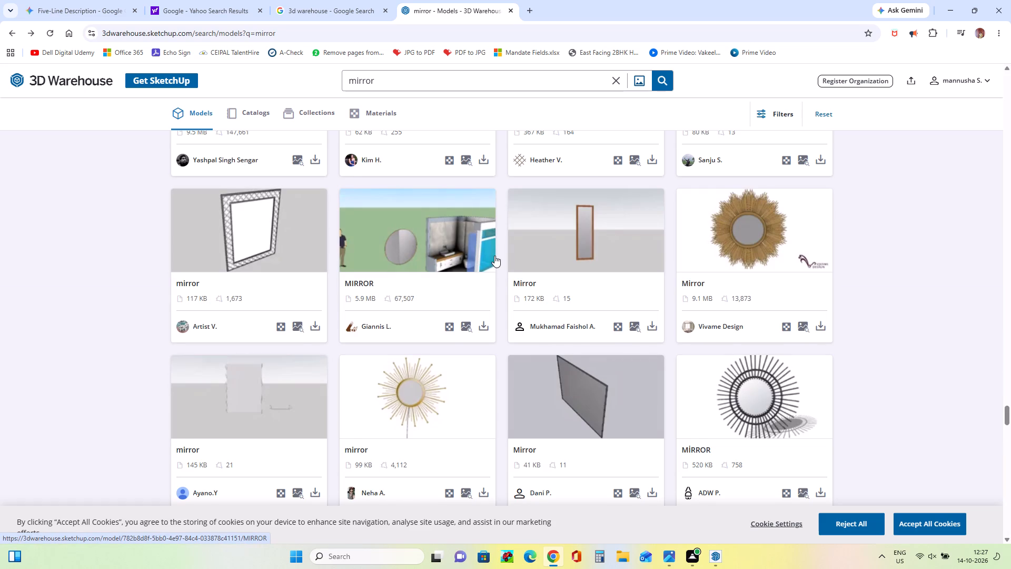
scroll(494, 256, "down", 8)
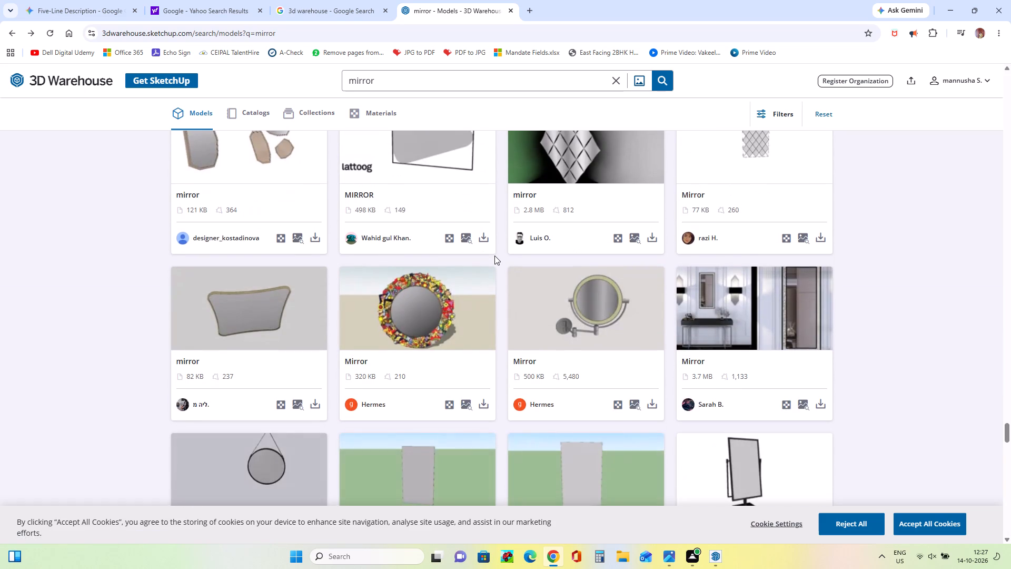
scroll(494, 256, "down", 4)
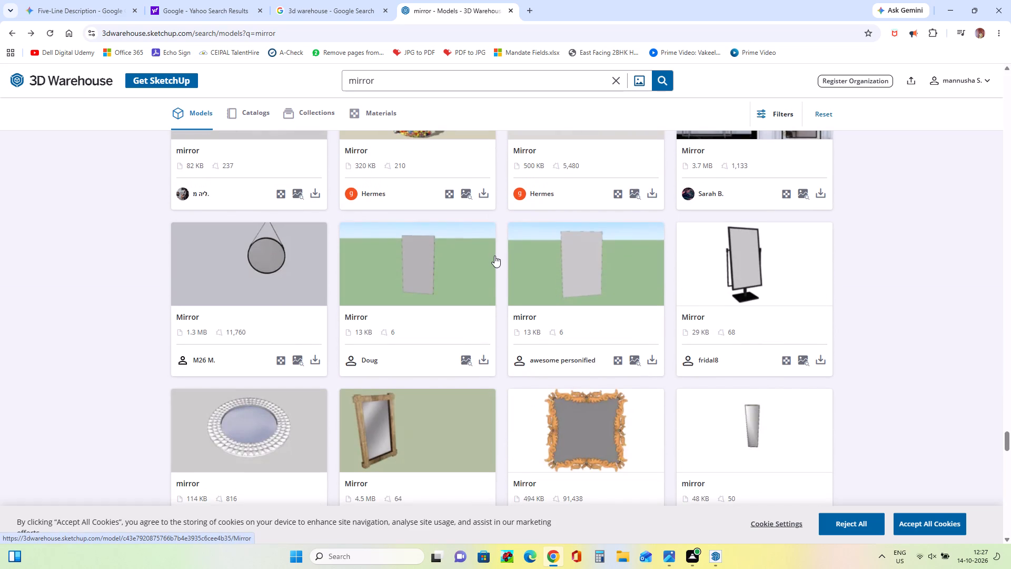
scroll(506, 255, "down", 10)
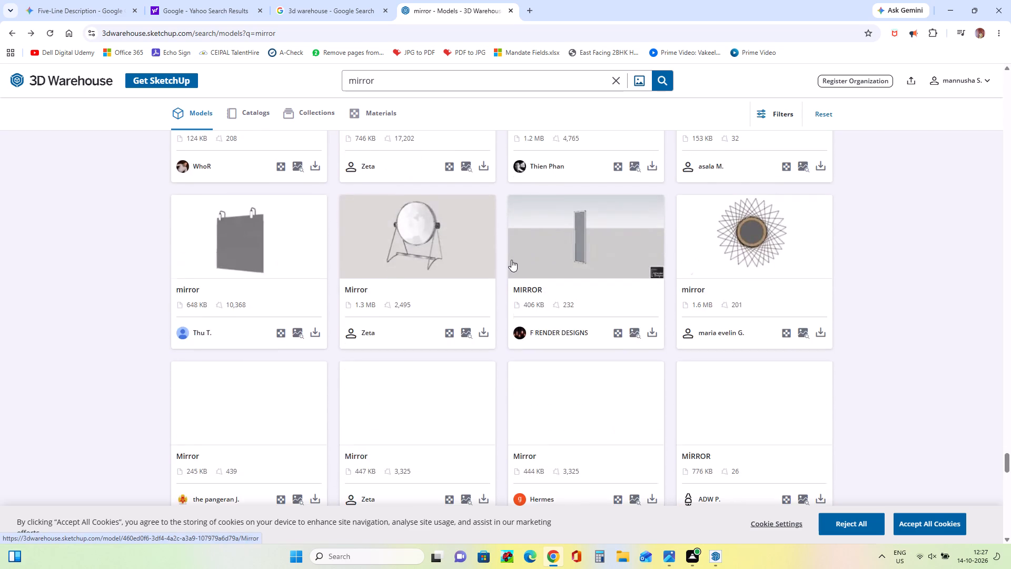
scroll(511, 260, "down", 10)
scroll(511, 260, "up", 5)
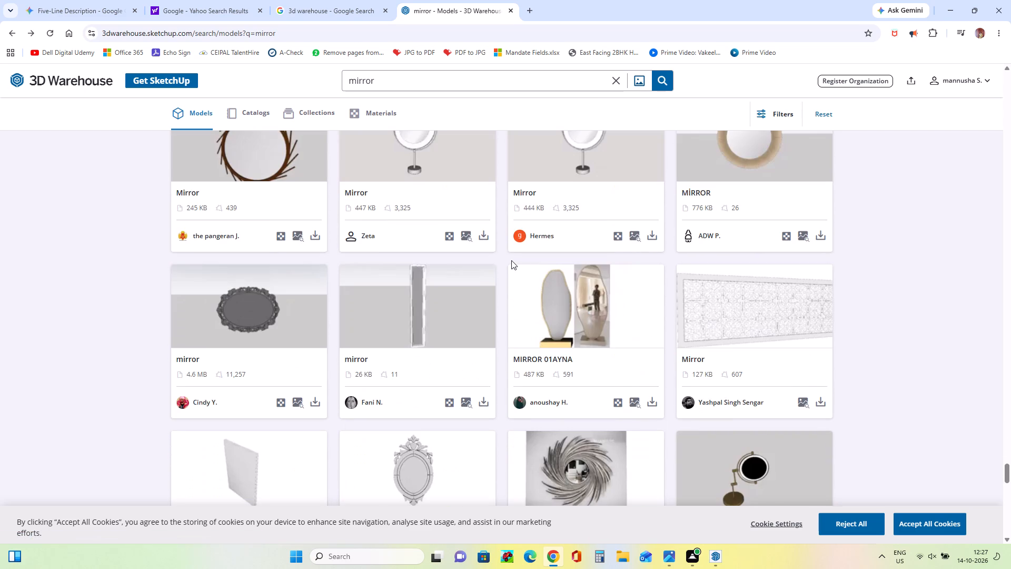
scroll(511, 260, "down", 14)
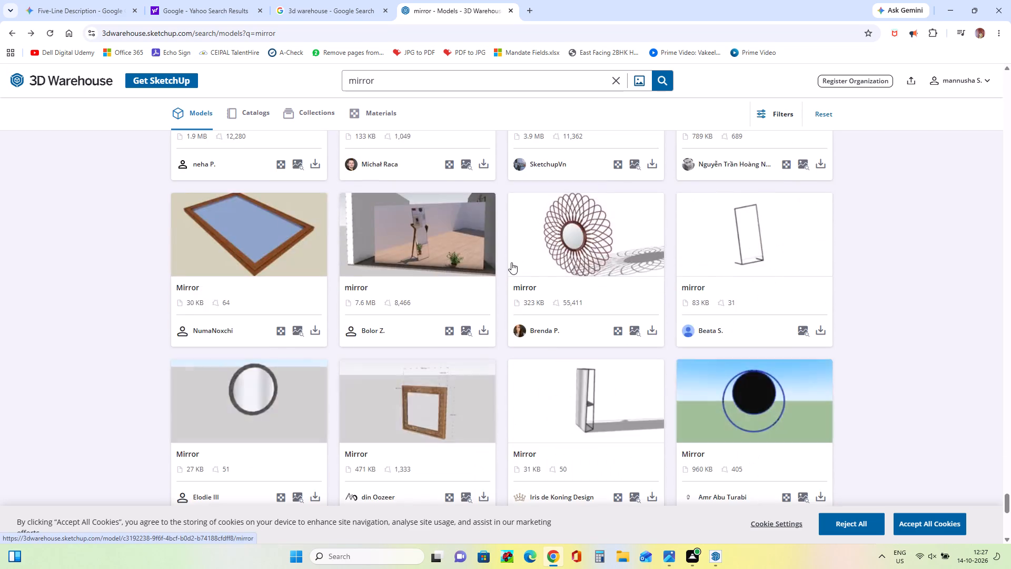
scroll(511, 262, "down", 10)
Load one more batch of mirror results and skim the newly added models.
left_click(513, 233)
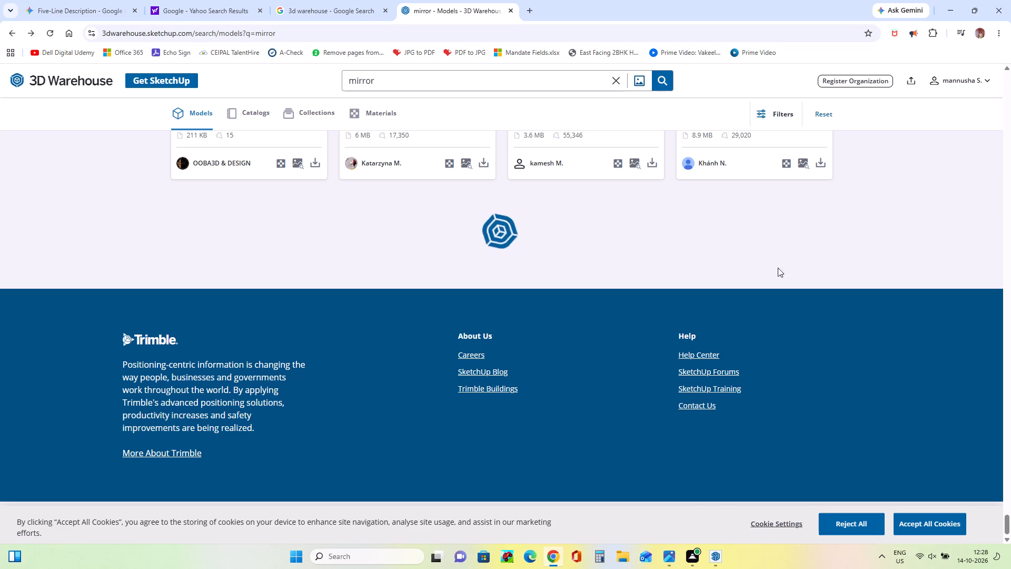
scroll(489, 202, "down", 5)
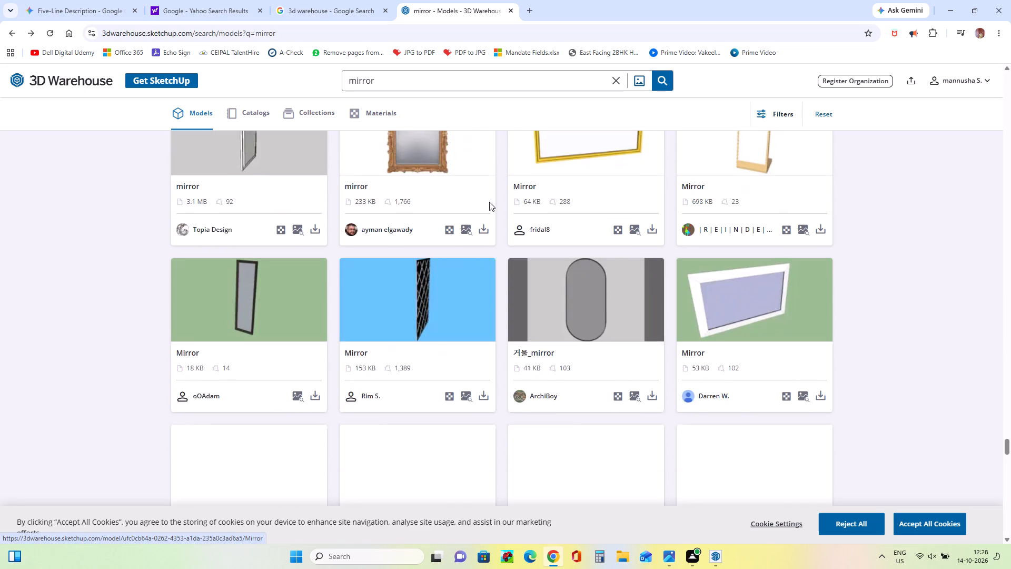
scroll(489, 202, "down", 9)
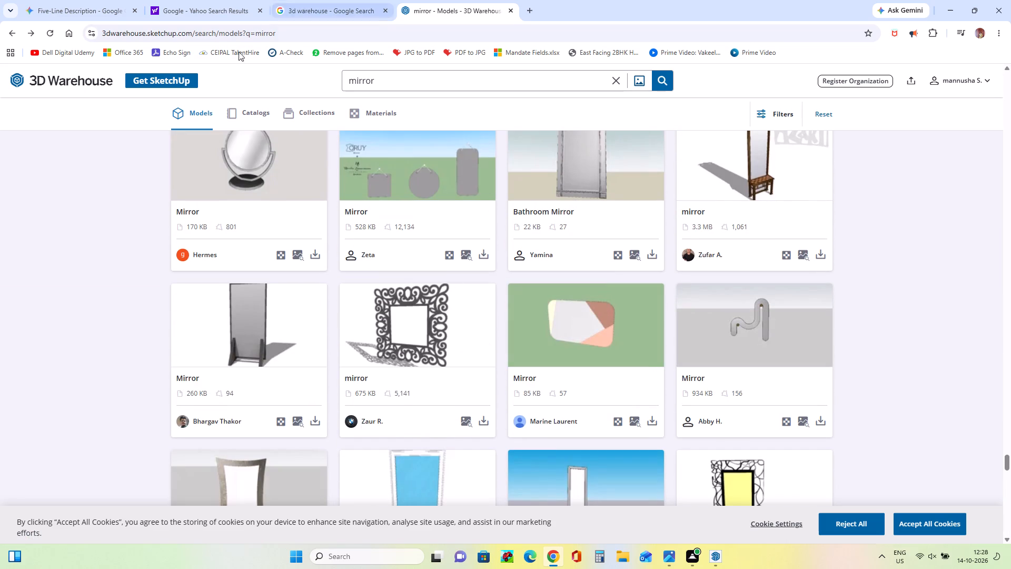
Replace the mirror query and search 3D Warehouse for "glass" models.
left_click(419, 84)
key("BackSpace")
key("BackSpace")
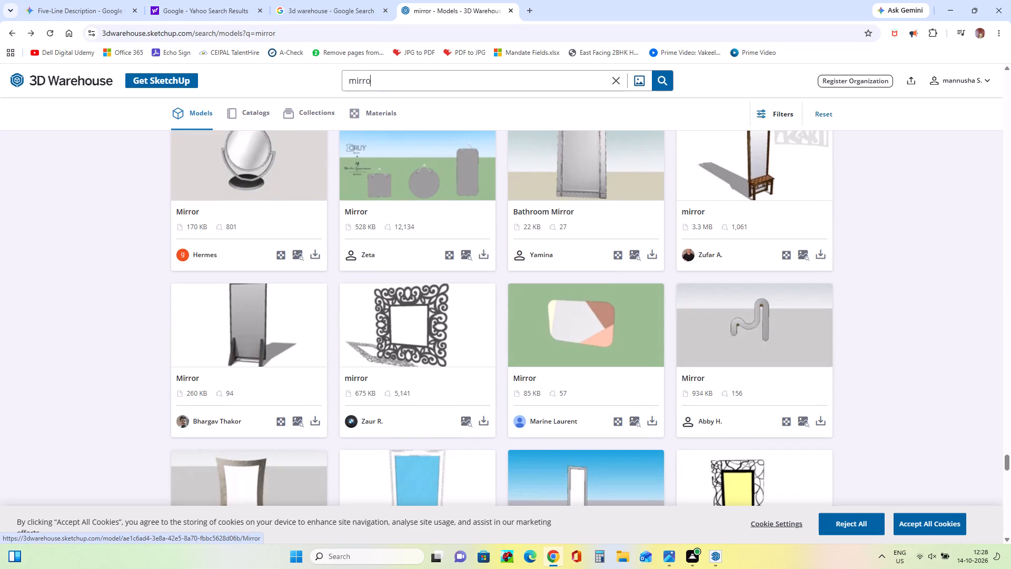
key("BackSpace")
key("BackSpace")
key("BackSpace")
key("BackSpace")
key("BackSpace")
type("glass")
key("Return")
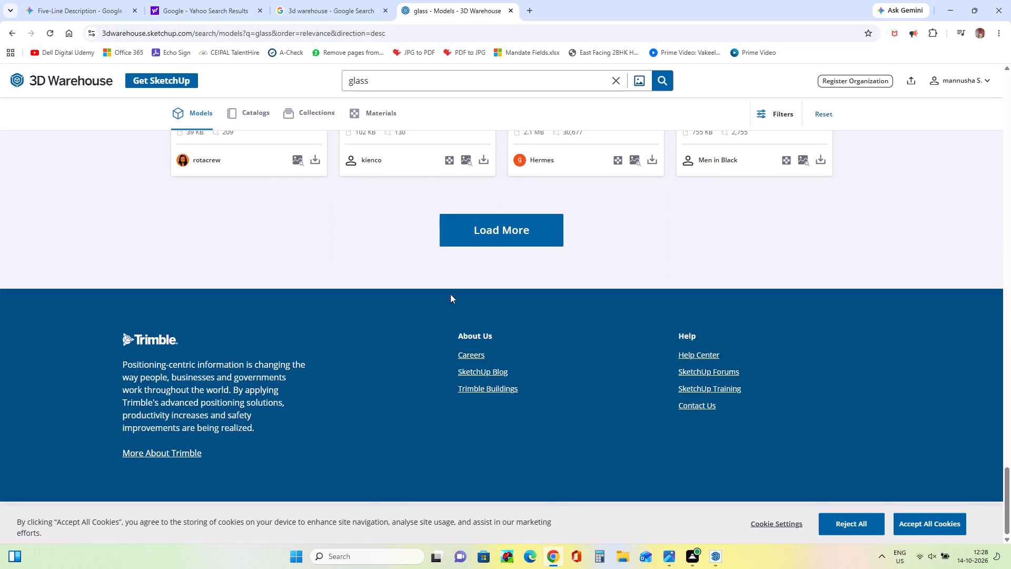
Browse the first batch of glass models from its end upward for a panel that suits the shopfront.
scroll(599, 209, "up", 8)
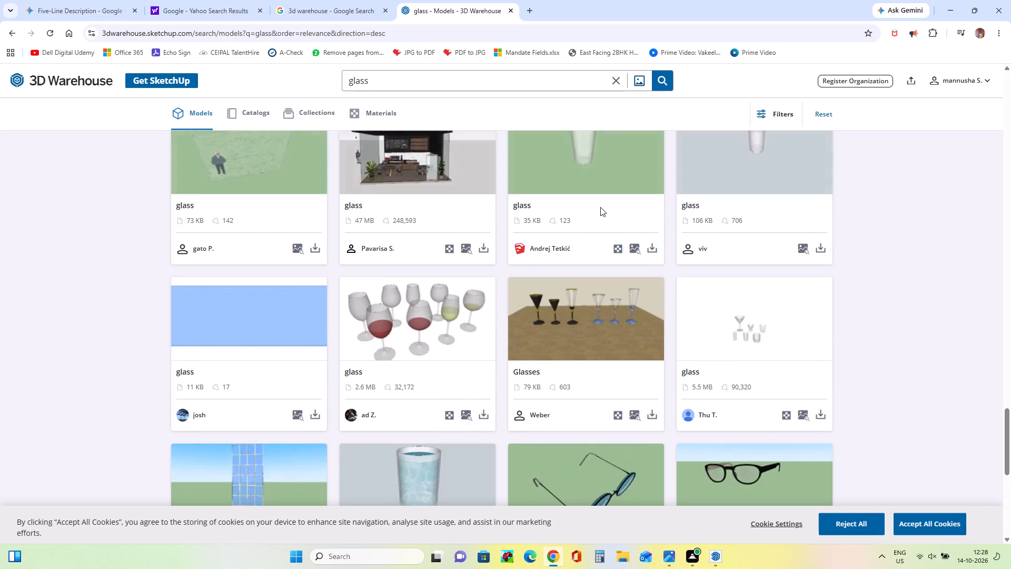
scroll(600, 207, "up", 15)
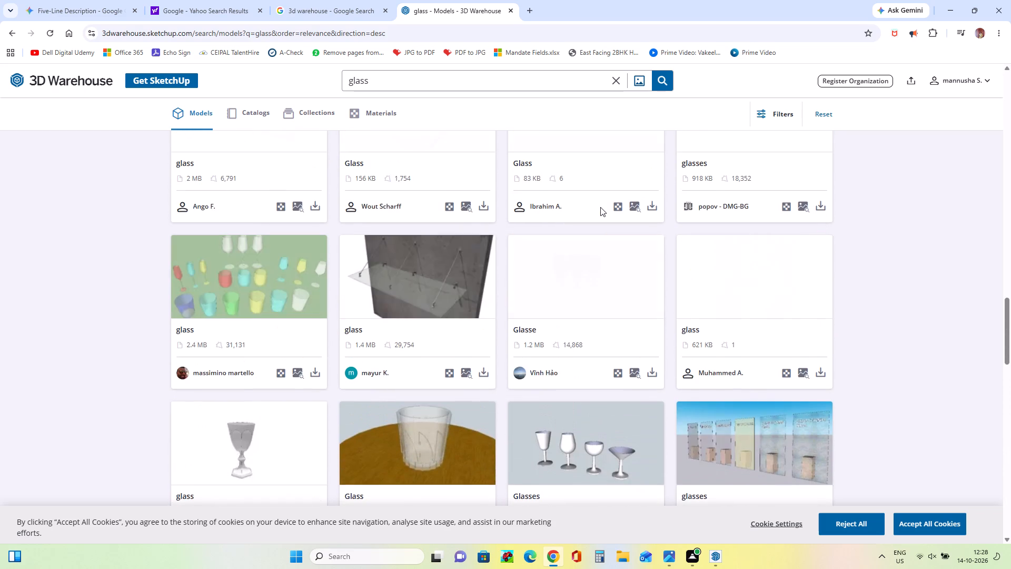
scroll(600, 207, "up", 5)
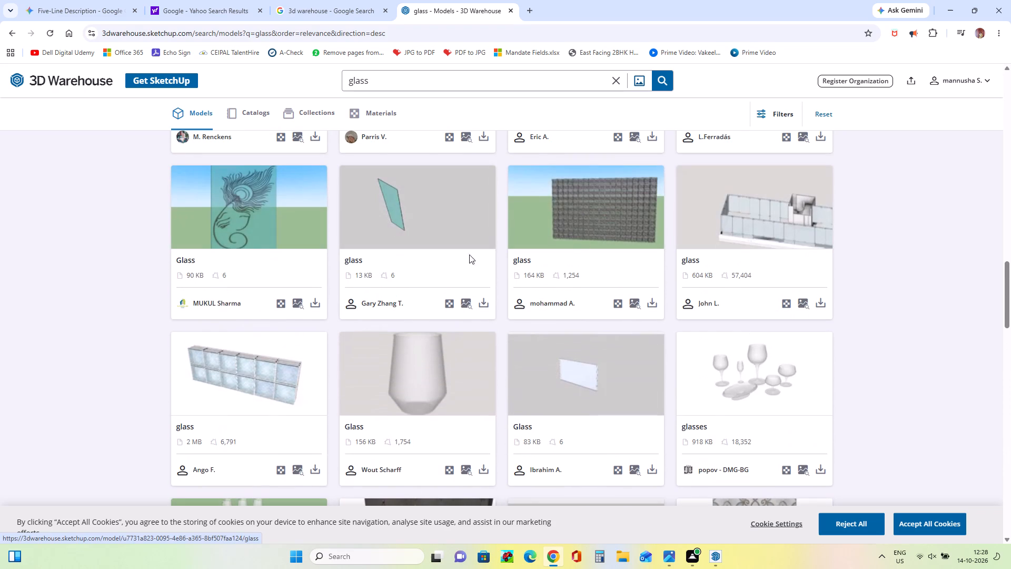
View the page of the dark gridded glass wall model and return to the glass search results.
left_click(613, 210)
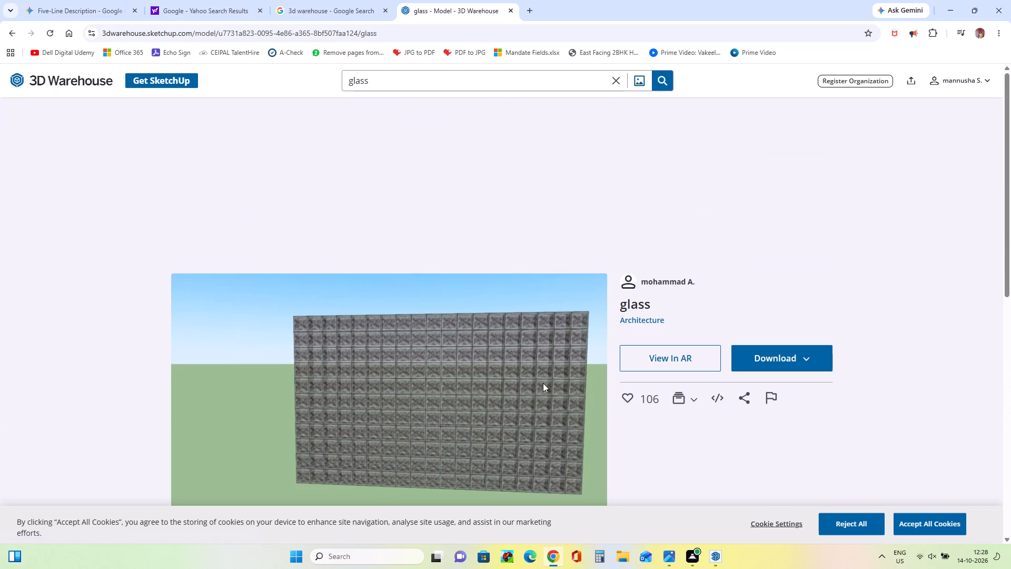
scroll(427, 401, "down", 2)
left_click(444, 332)
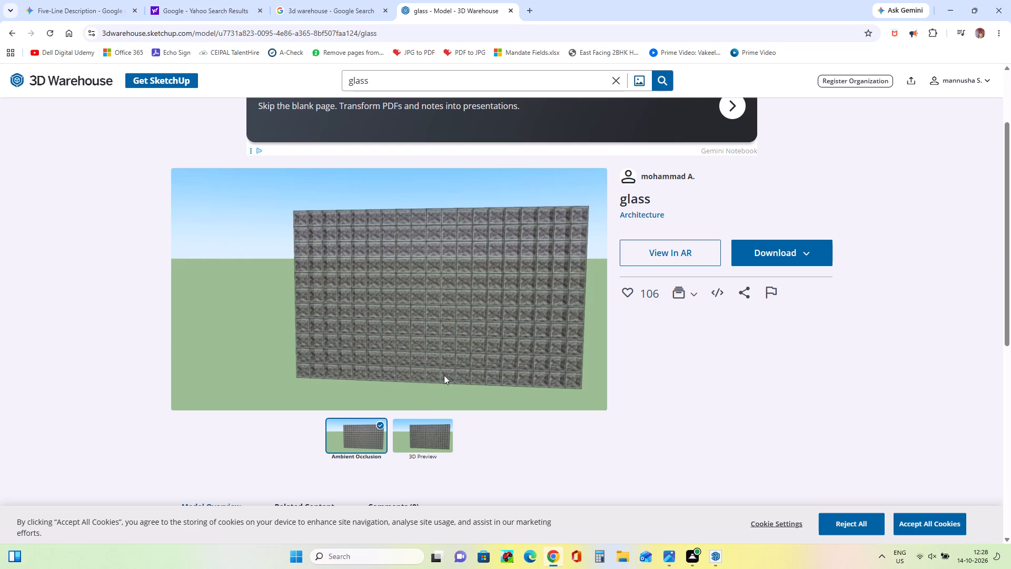
left_click(12, 30)
Browse the whole first batch of glass results, from the start of the list to its end, for suitable shopfront glazing.
scroll(509, 293, "up", 1)
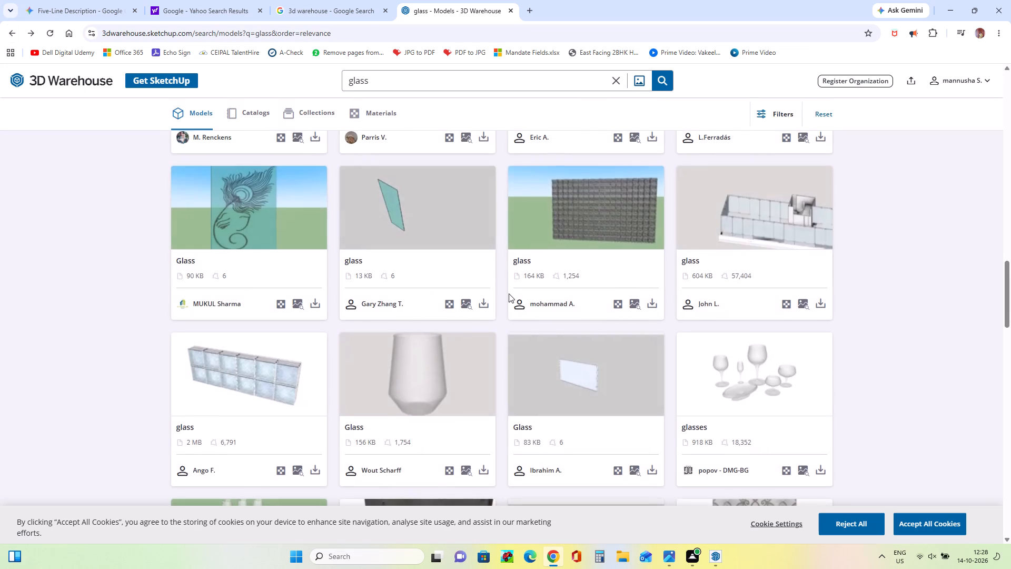
scroll(509, 293, "up", 14)
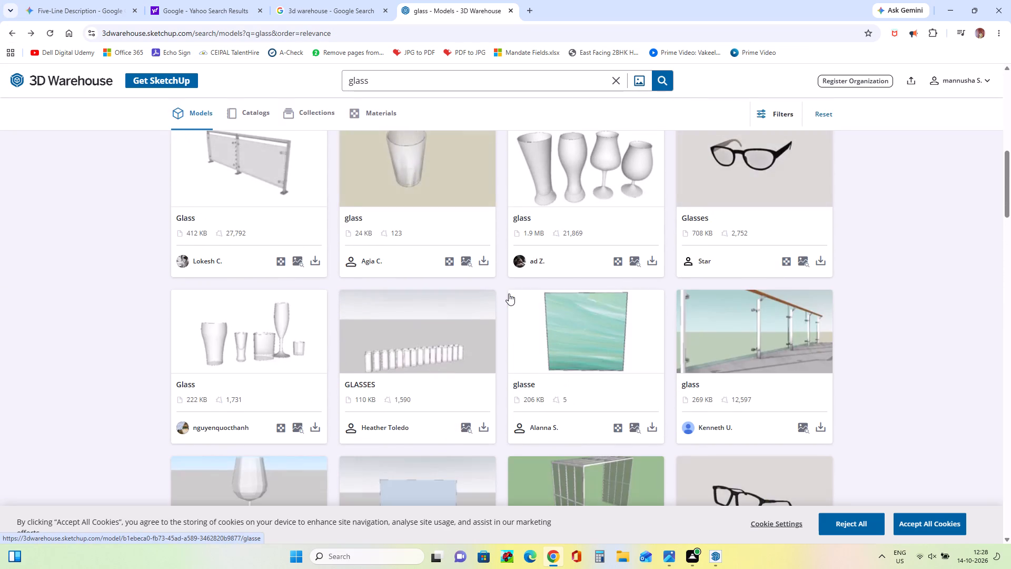
scroll(509, 293, "up", 16)
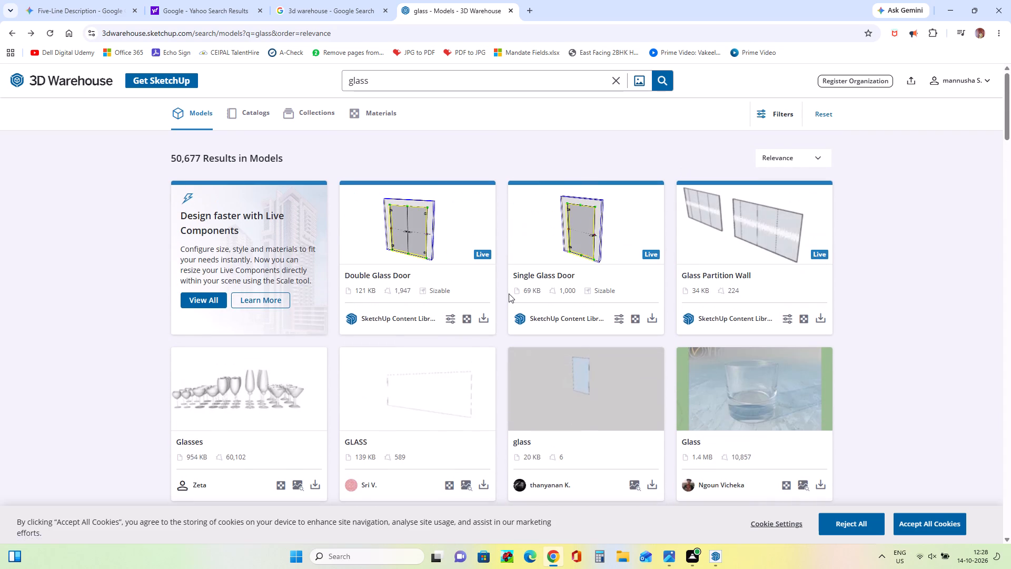
scroll(509, 293, "down", 19)
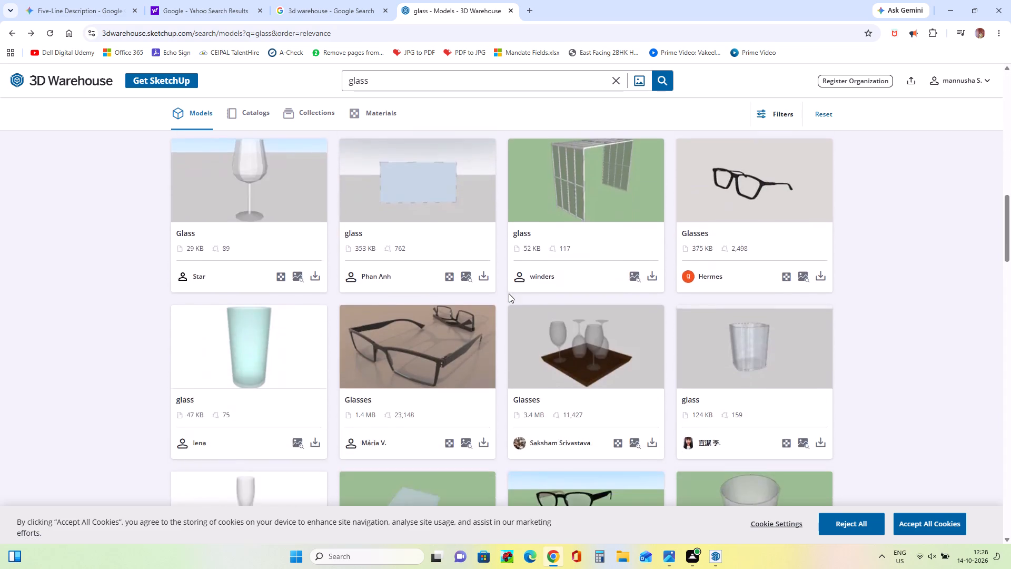
scroll(509, 293, "down", 17)
scroll(509, 293, "down", 4)
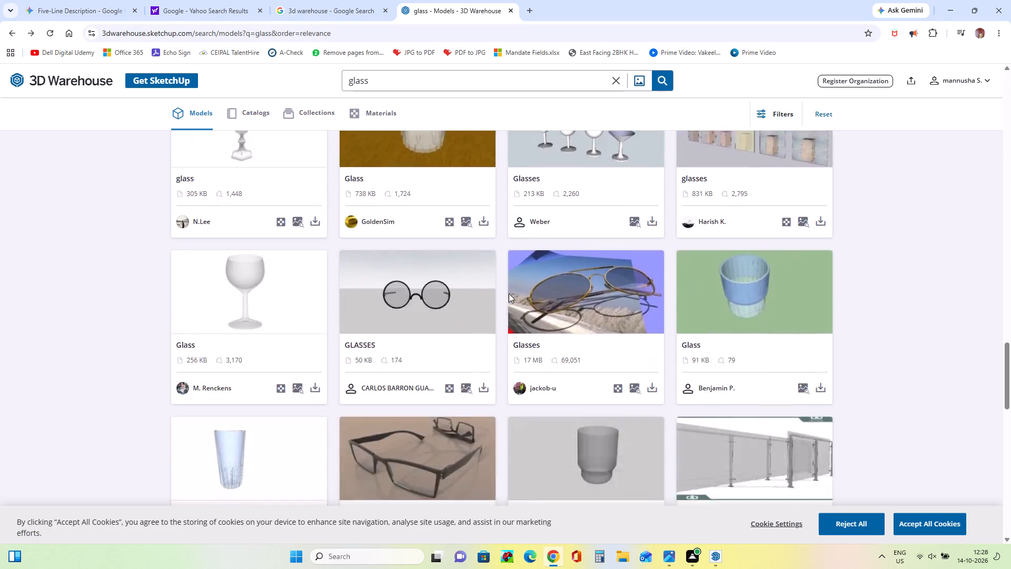
scroll(509, 295, "down", 10)
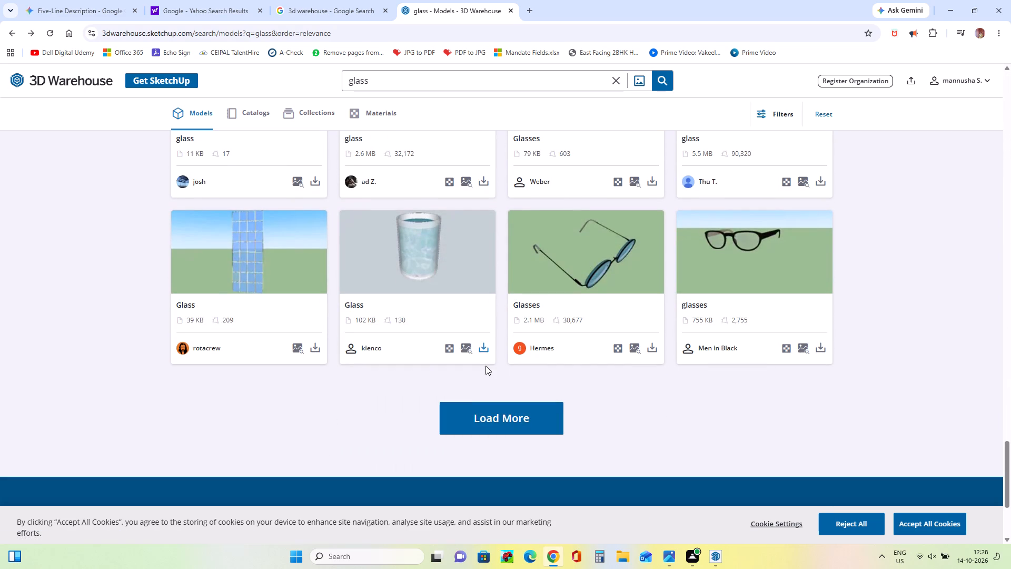
Load more glass results on 3D Warehouse and browse the added models for panels that suit the shopfront.
left_click(518, 414)
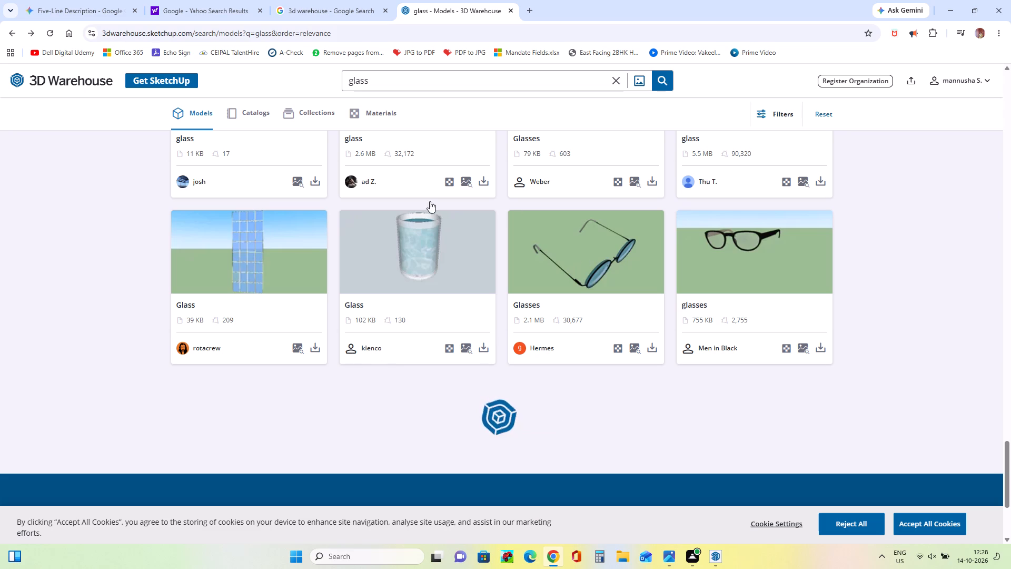
scroll(464, 269, "down", 5)
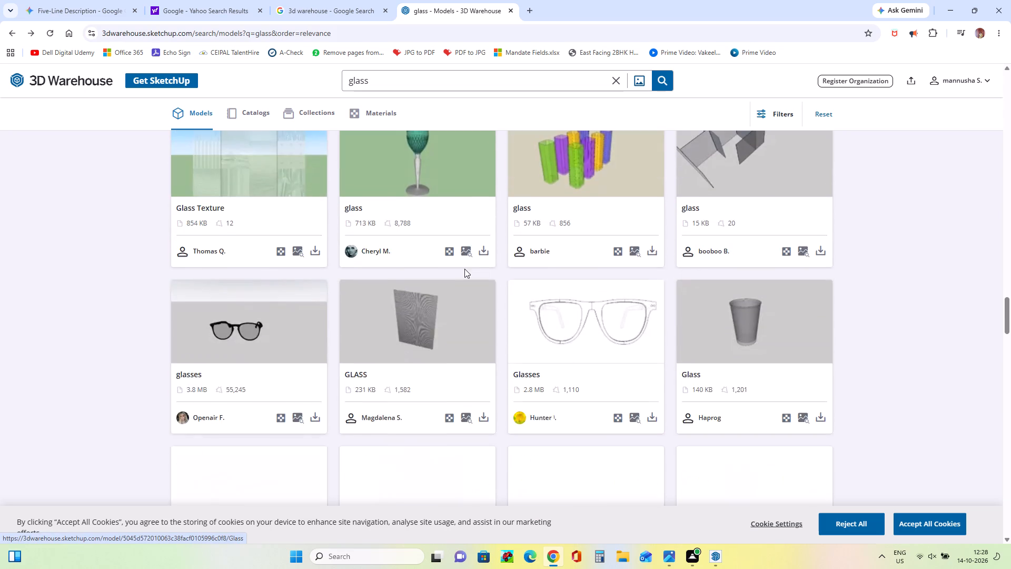
scroll(464, 269, "down", 14)
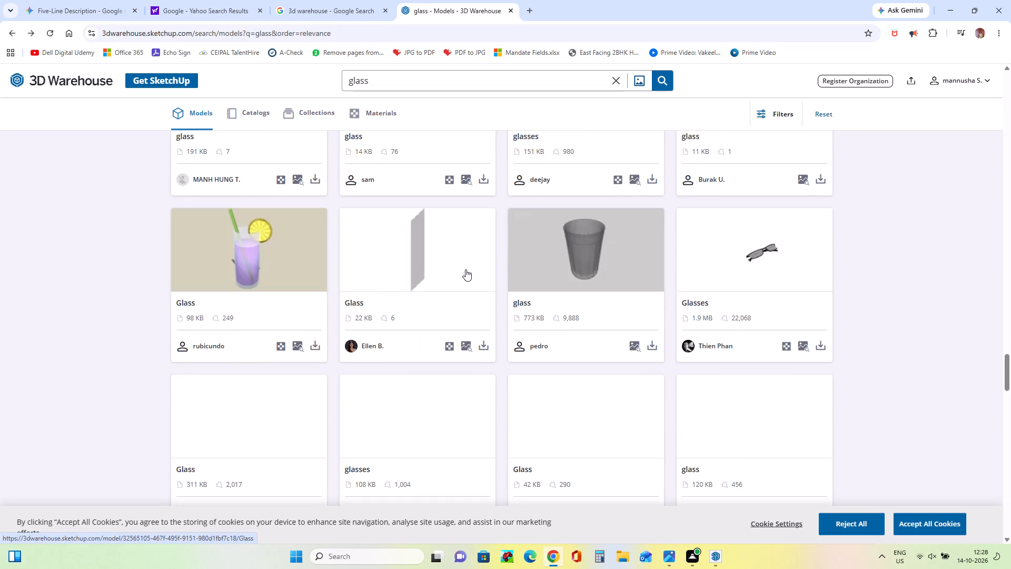
scroll(465, 269, "down", 5)
scroll(465, 269, "up", 3)
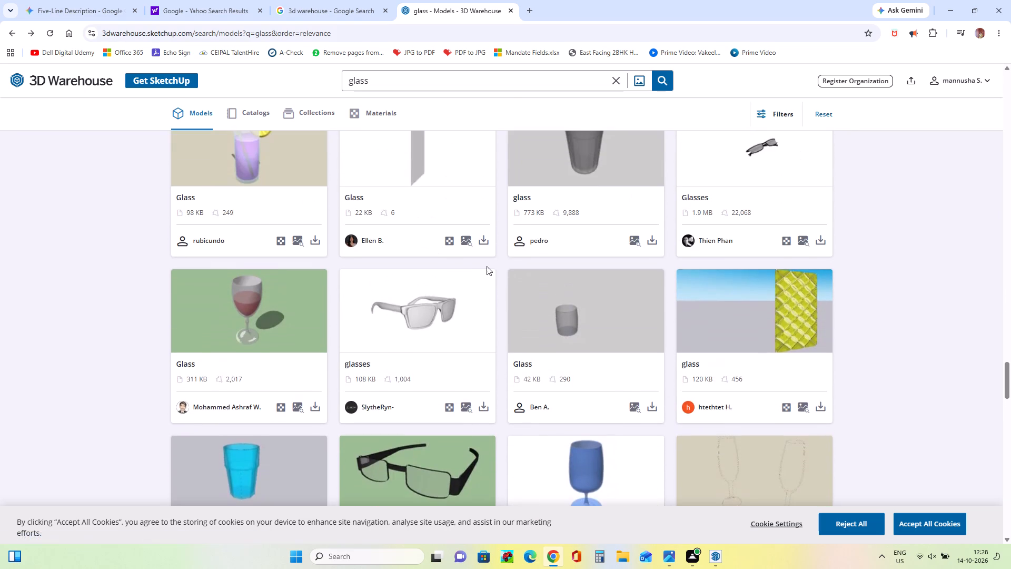
scroll(726, 384, "down", 4)
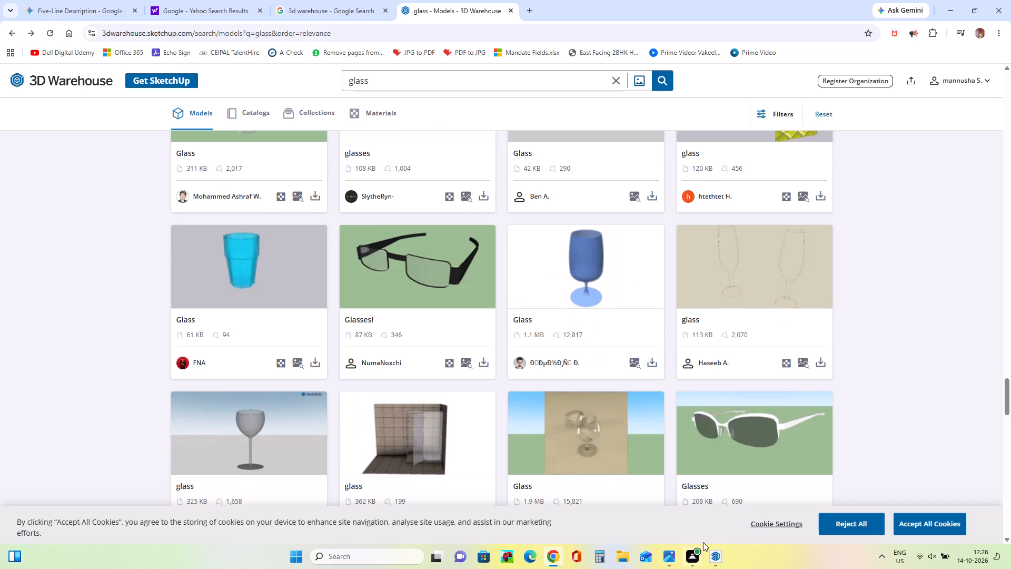
Switch to SketchUp and examine the gridded panel on the tower in the Choice Holidays reference image, comparing it with the modelled building.
left_click(715, 562)
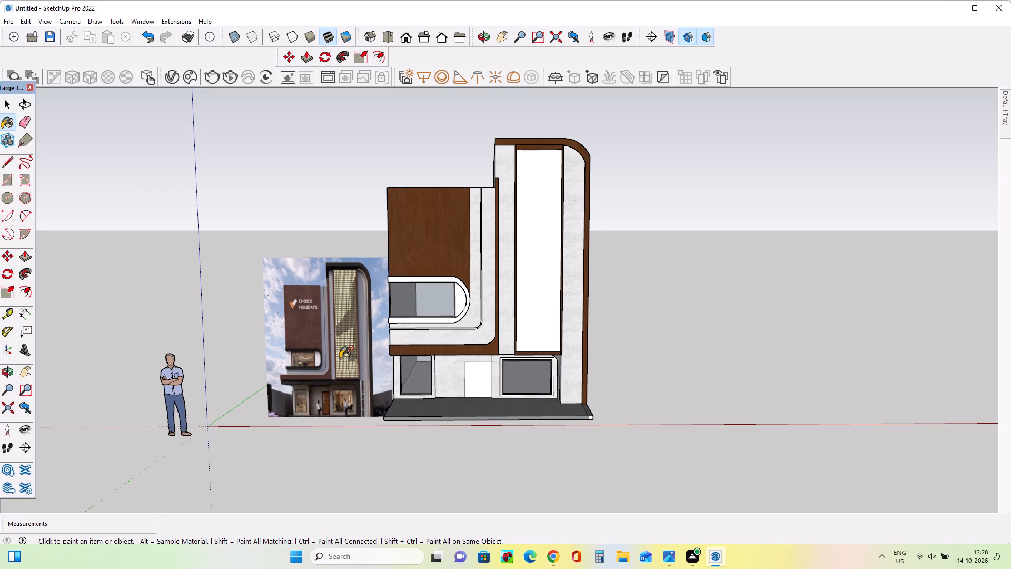
scroll(341, 358, "up", 15)
scroll(353, 342, "down", 1)
scroll(353, 341, "up", 6)
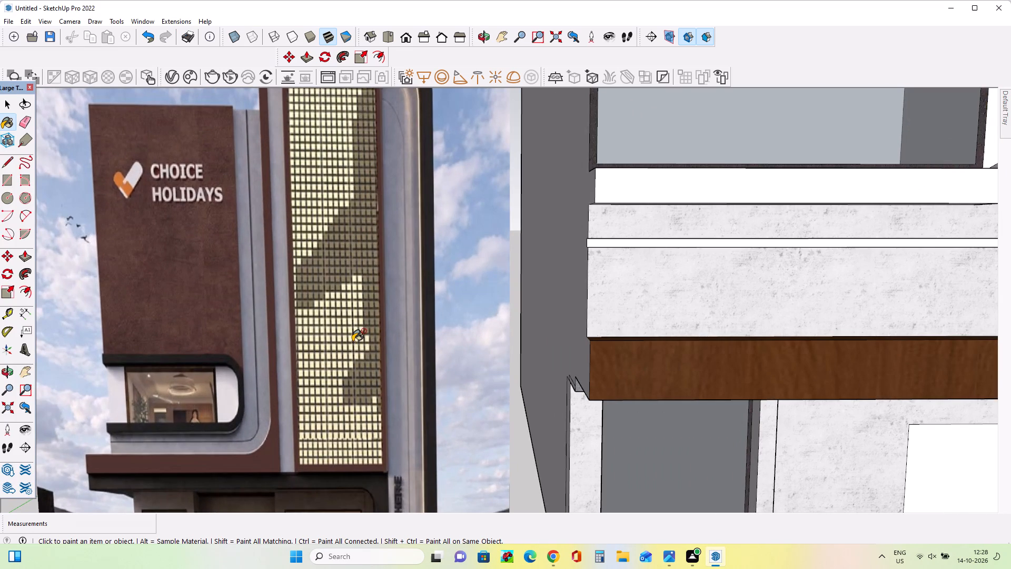
scroll(354, 341, "down", 13)
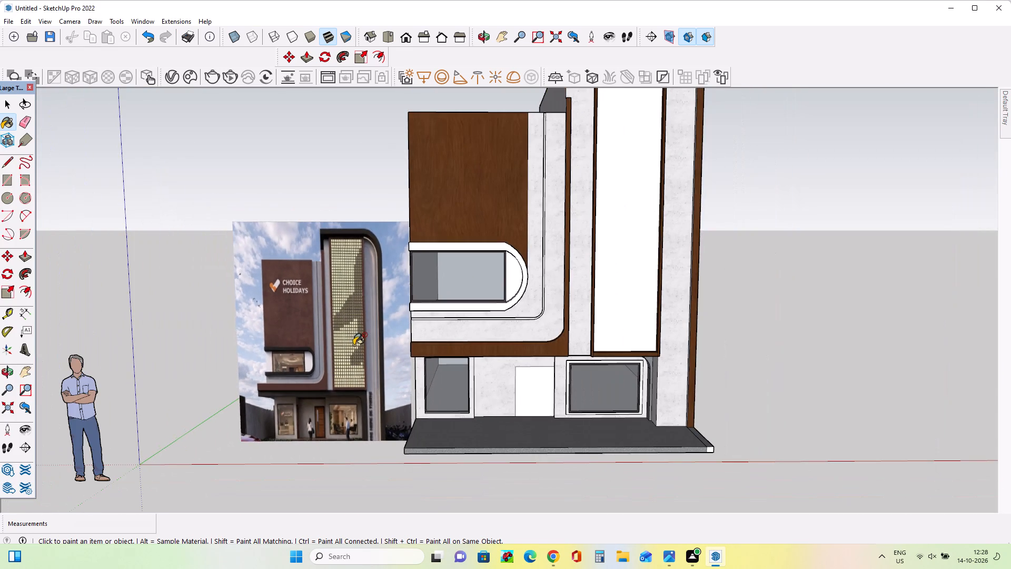
scroll(345, 304, "up", 13)
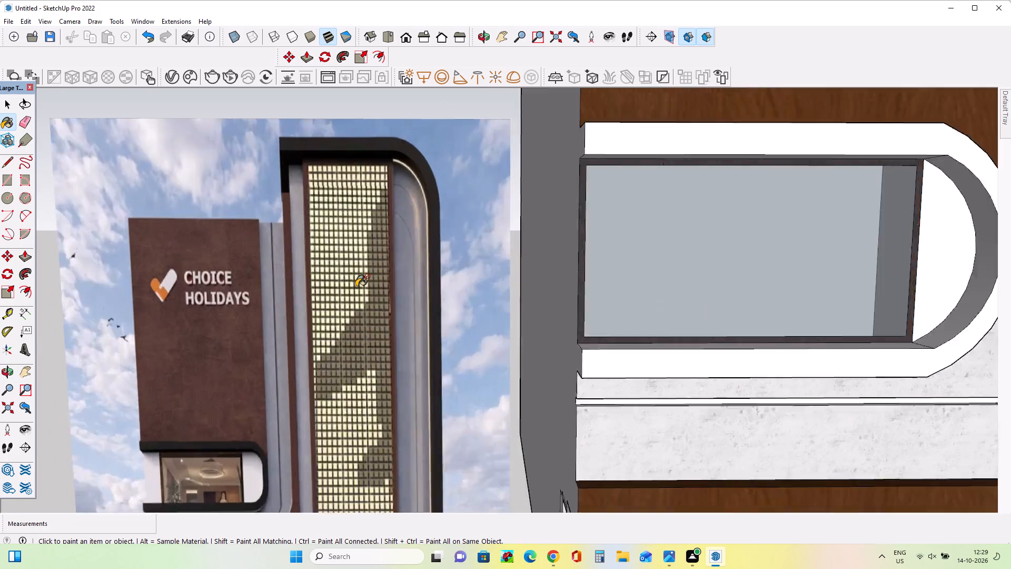
scroll(358, 286, "up", 1)
scroll(358, 286, "down", 3)
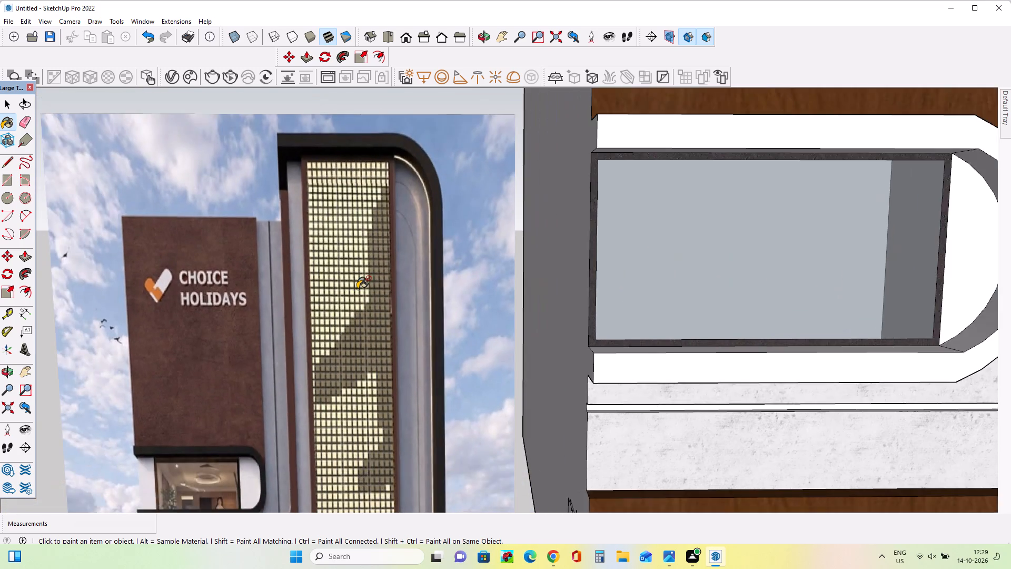
scroll(359, 288, "down", 4)
scroll(391, 246, "down", 7)
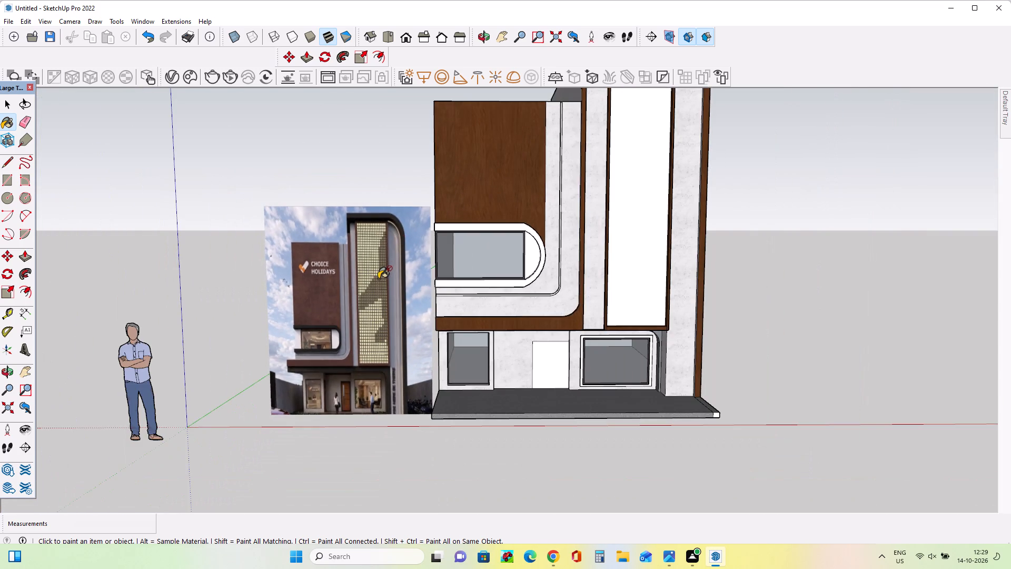
scroll(380, 278, "up", 8)
scroll(379, 275, "down", 4)
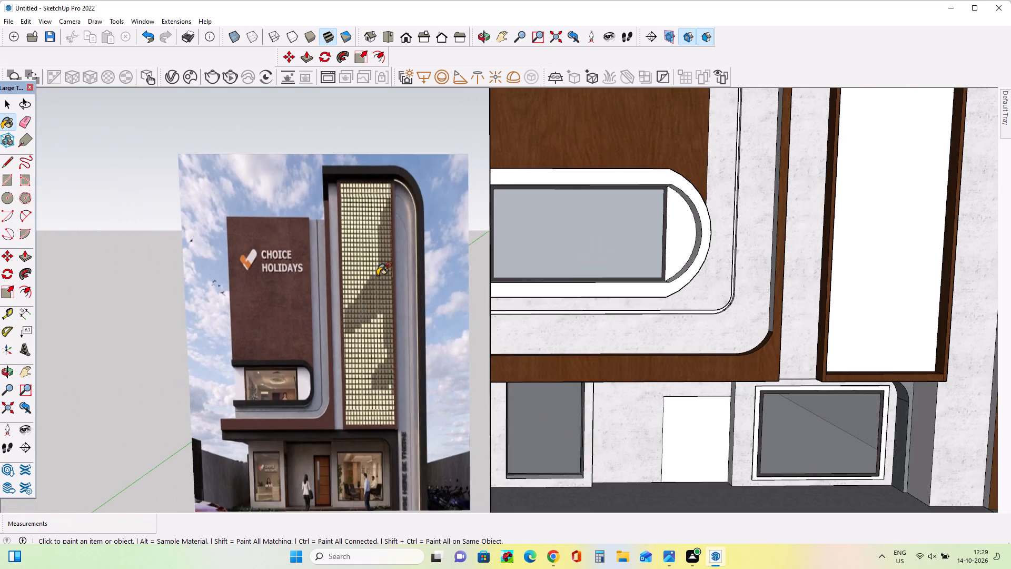
scroll(379, 275, "down", 8)
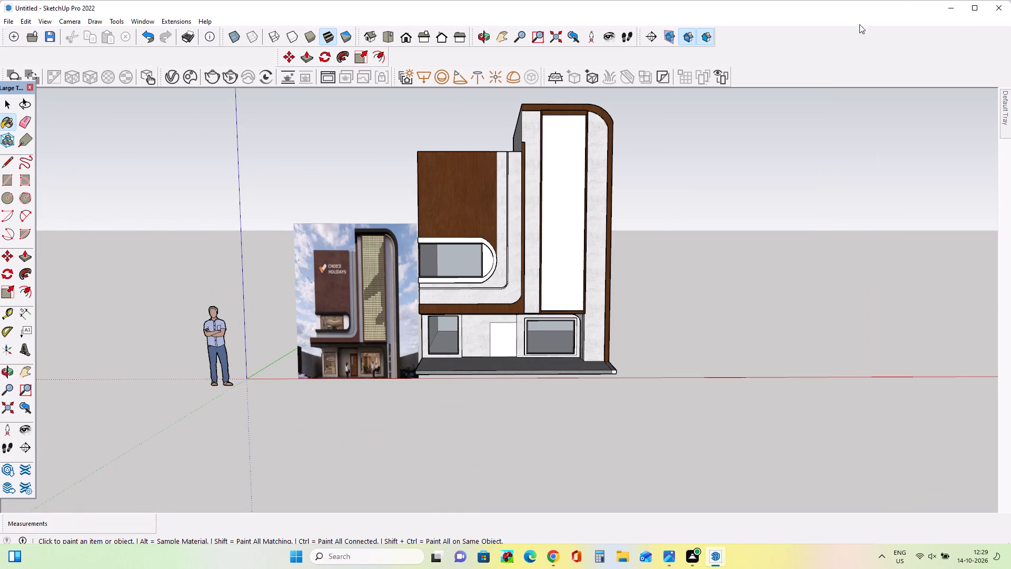
left_click(956, 8)
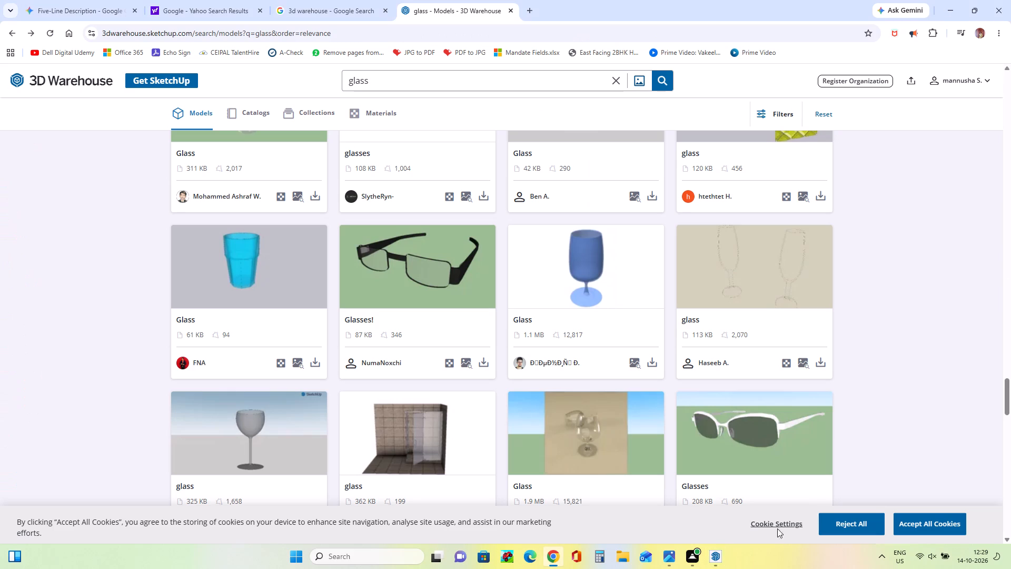
View the Choice Holidays reference image in Photos, and return to the glass search results in Chrome.
left_click(667, 560)
scroll(639, 425, "down", 14)
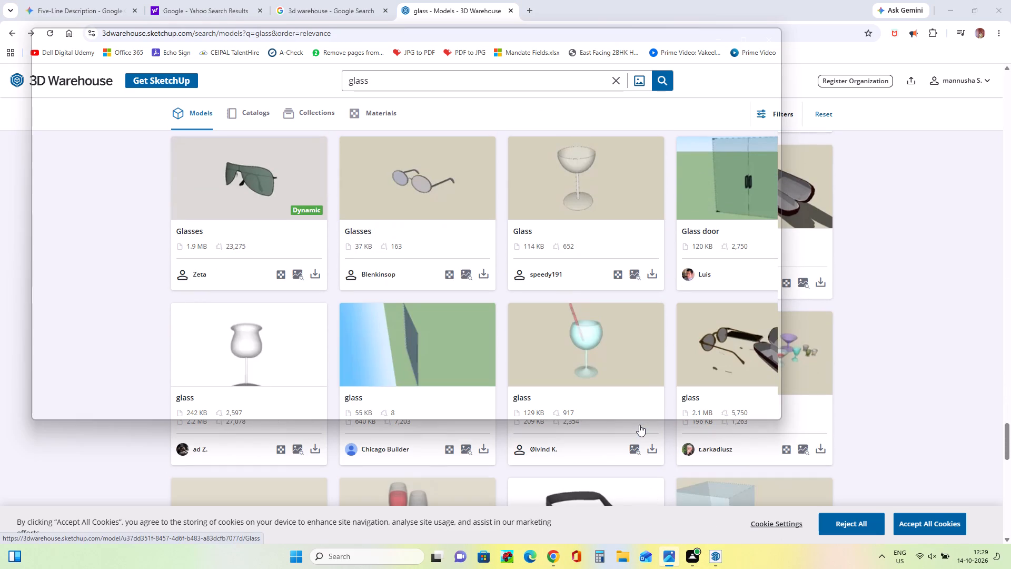
scroll(646, 371, "down", 4)
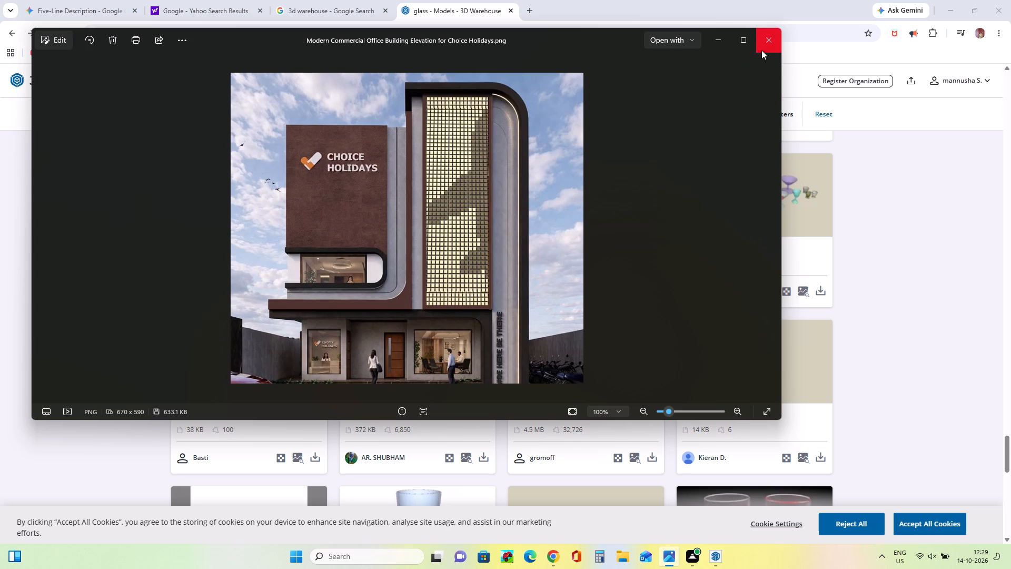
left_click(717, 38)
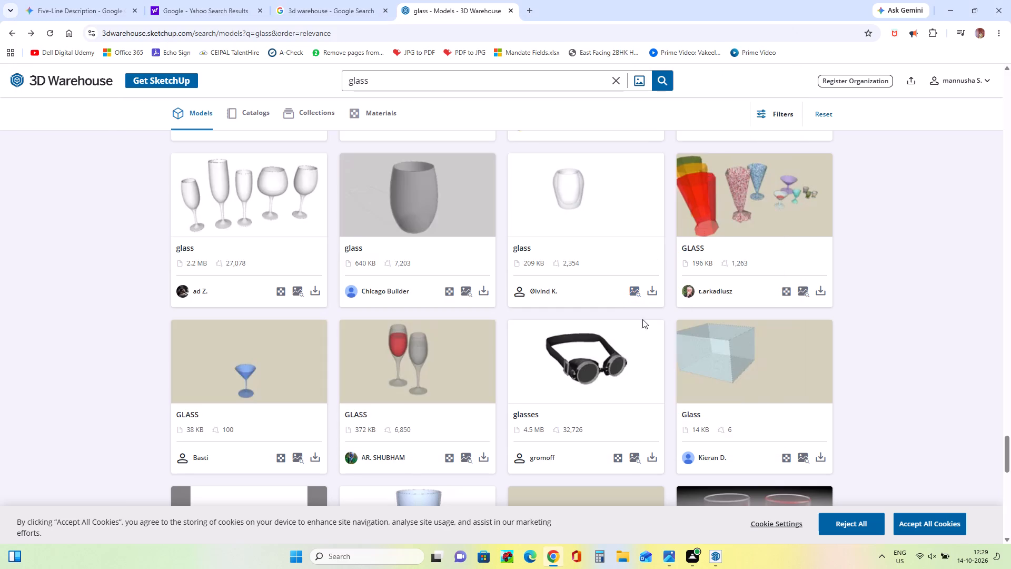
Browse the rest of the loaded glass results, load another batch and look through it to its end for suitable facade glazing.
scroll(642, 319, "down", 15)
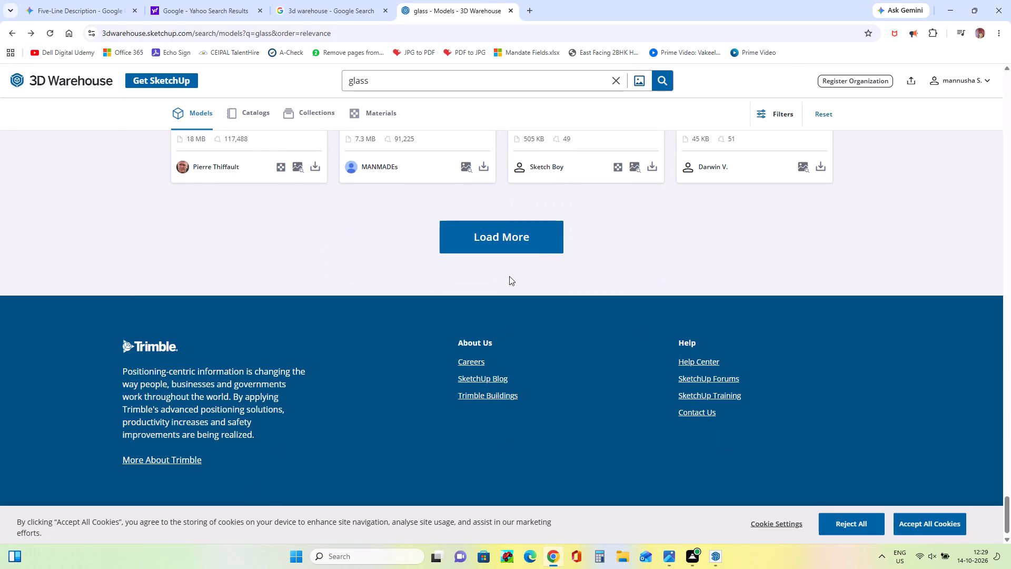
left_click(525, 231)
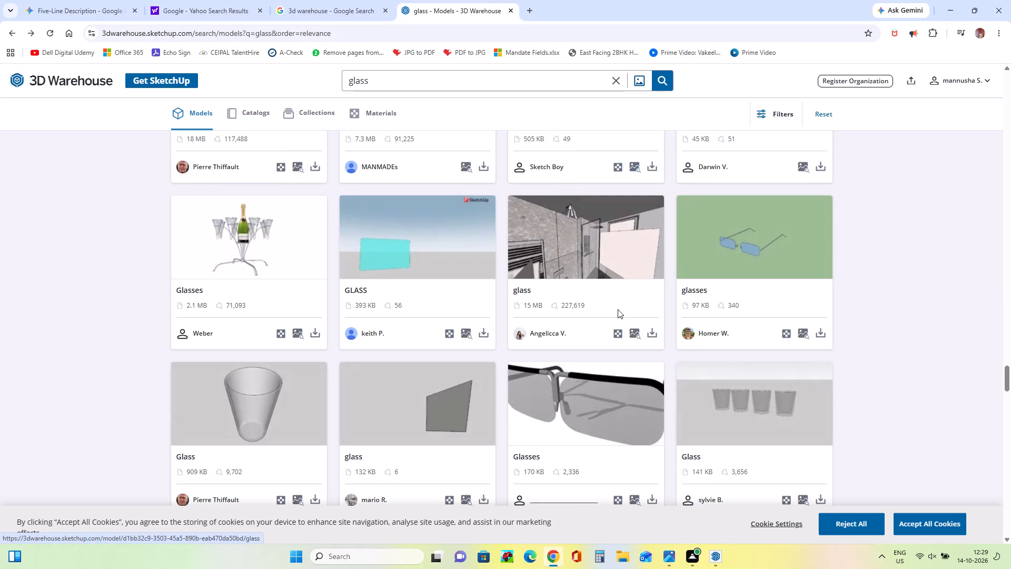
scroll(618, 309, "down", 9)
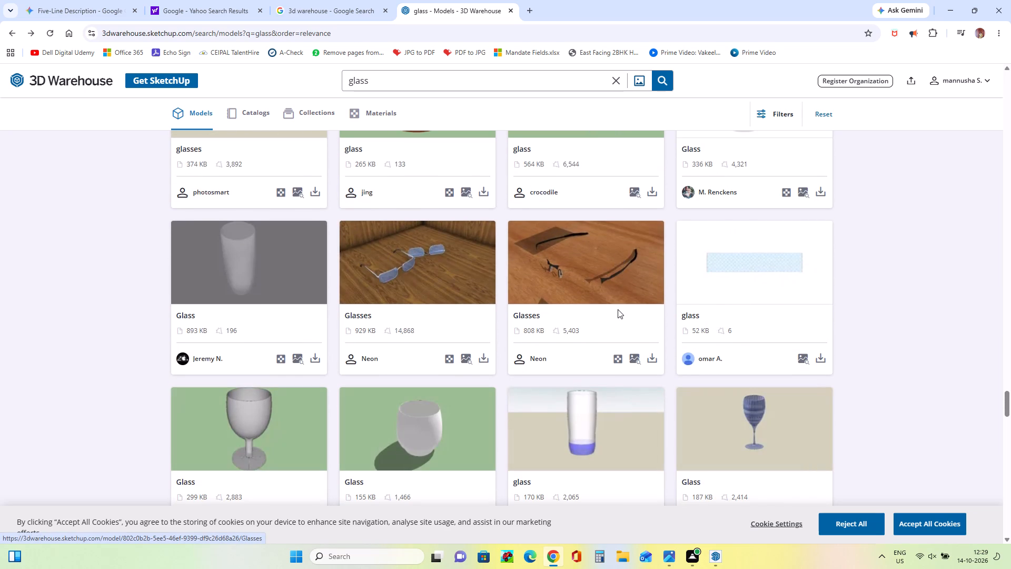
scroll(618, 309, "down", 17)
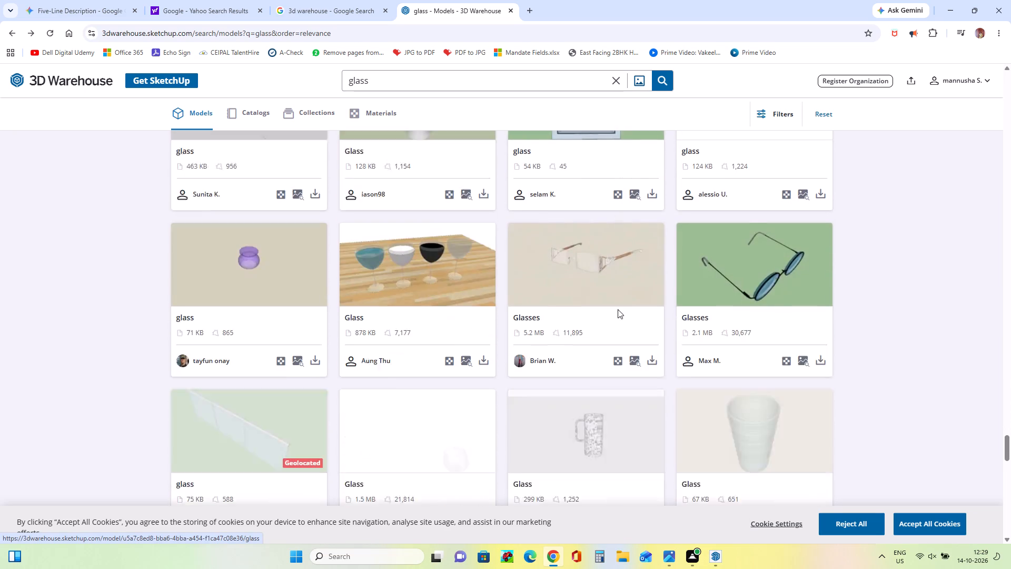
scroll(618, 309, "down", 10)
scroll(618, 309, "up", 1)
scroll(618, 309, "down", 1)
scroll(618, 309, "up", 7)
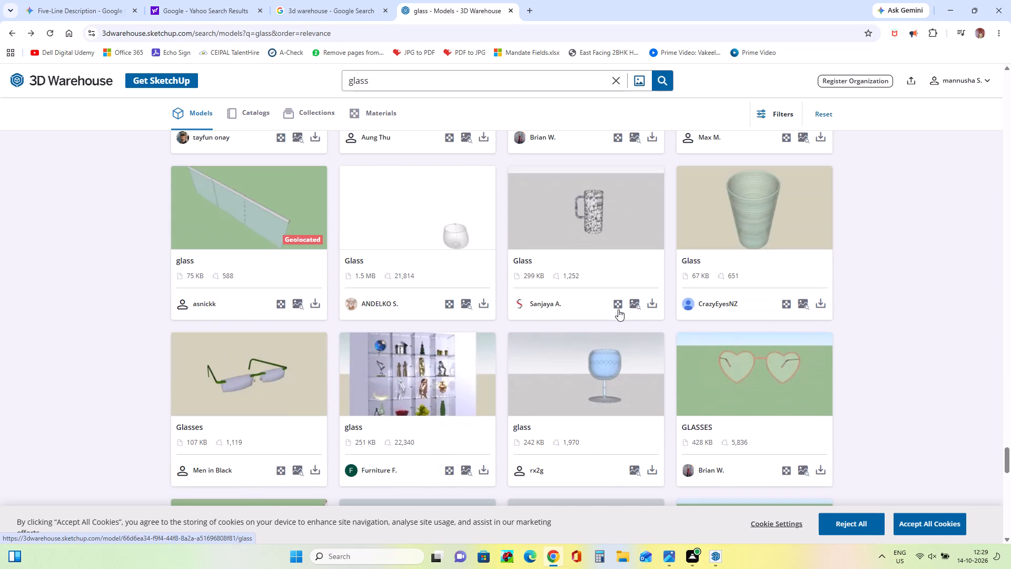
scroll(619, 310, "down", 6)
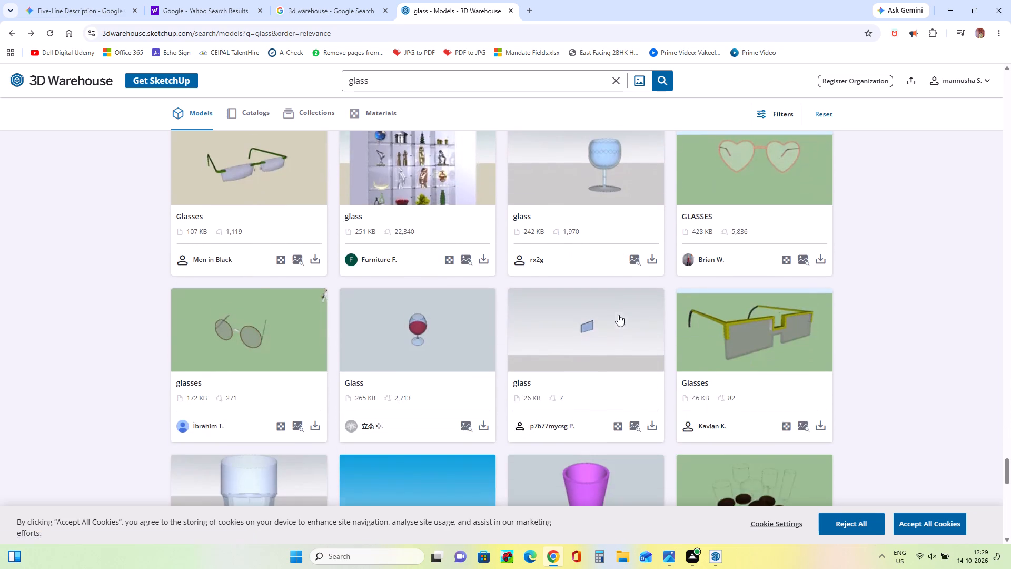
scroll(618, 315, "down", 17)
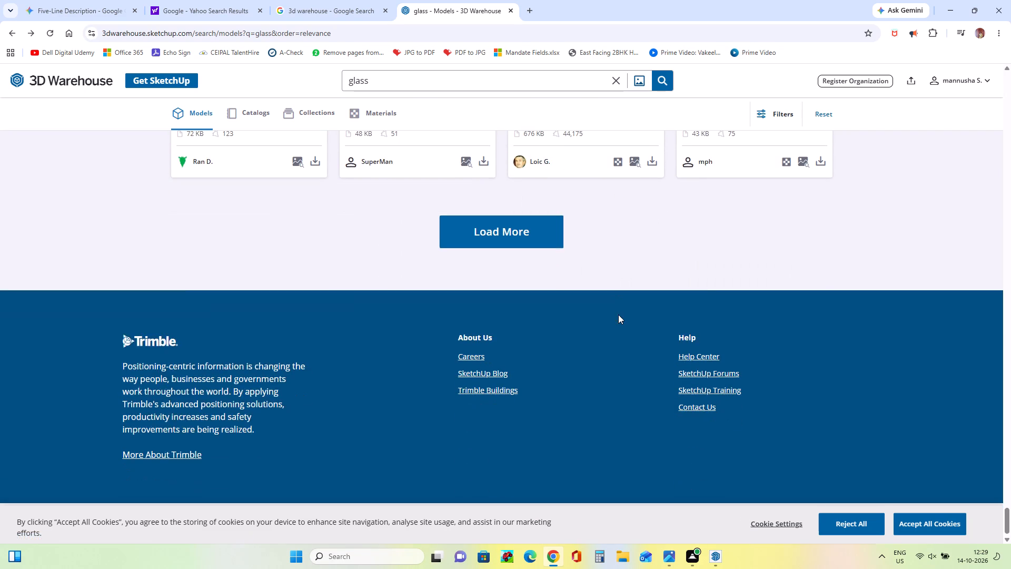
Load the following batch of glass results and browse it to its end for a gridded or framed glass panel.
scroll(606, 315, "up", 4)
left_click(535, 449)
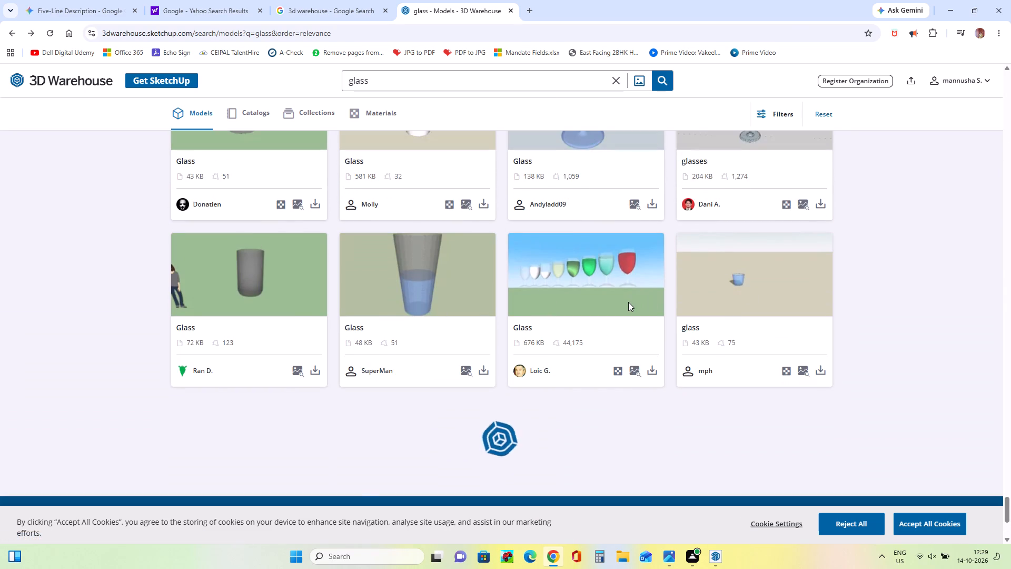
scroll(628, 302, "down", 8)
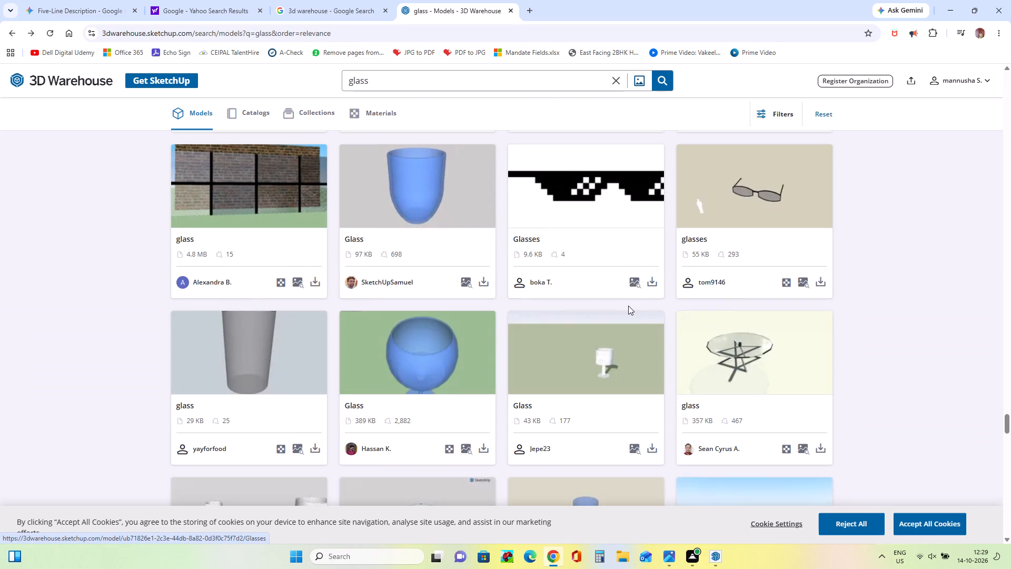
scroll(628, 306, "down", 8)
scroll(628, 310, "up", 5)
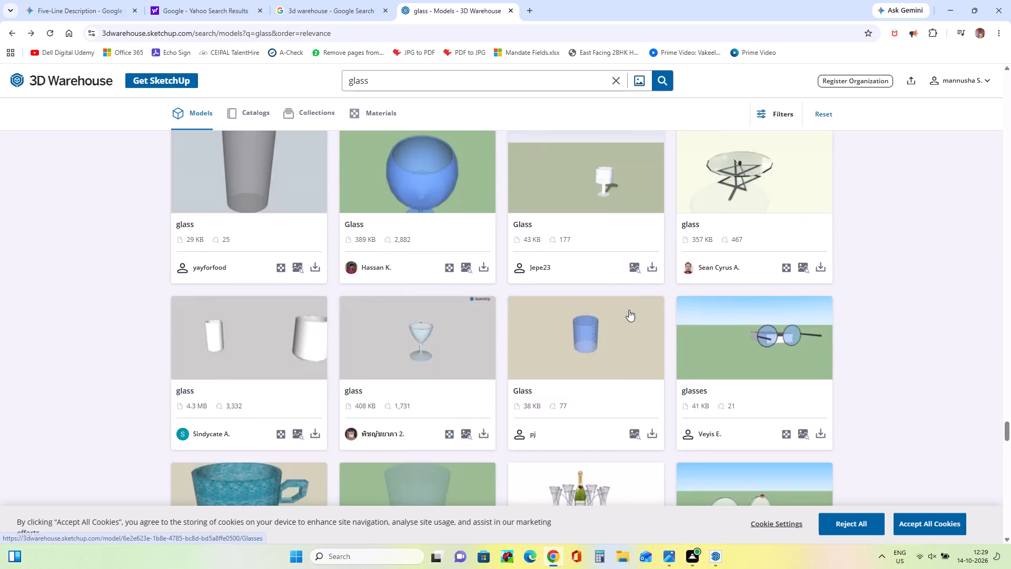
scroll(629, 310, "up", 3)
scroll(629, 310, "down", 18)
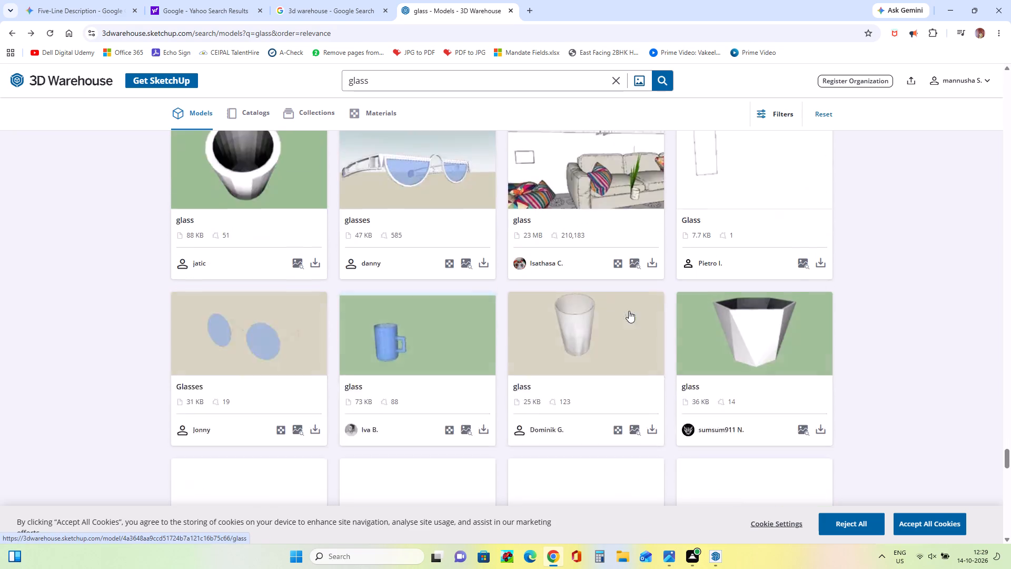
scroll(629, 311, "down", 14)
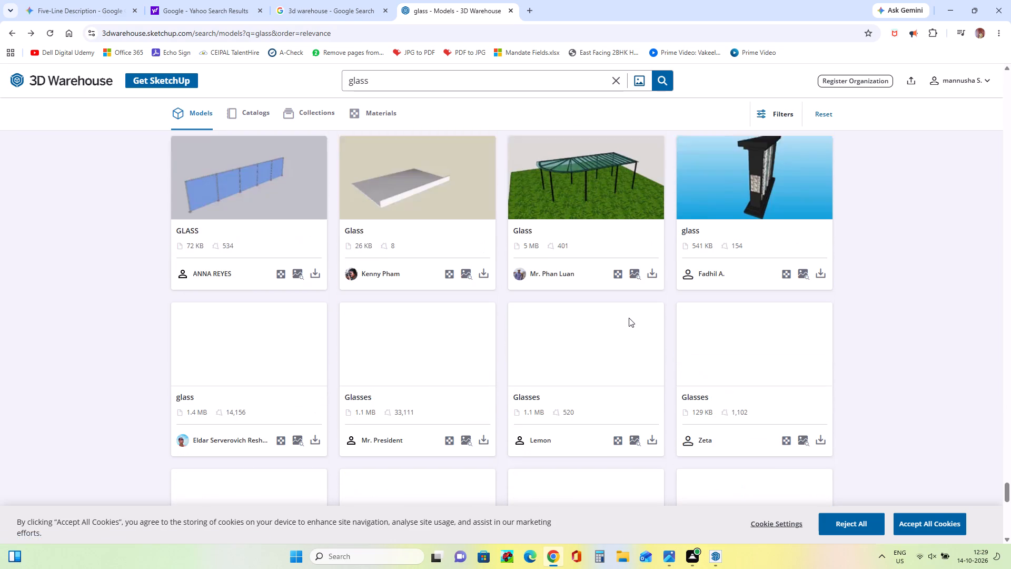
scroll(629, 318, "down", 12)
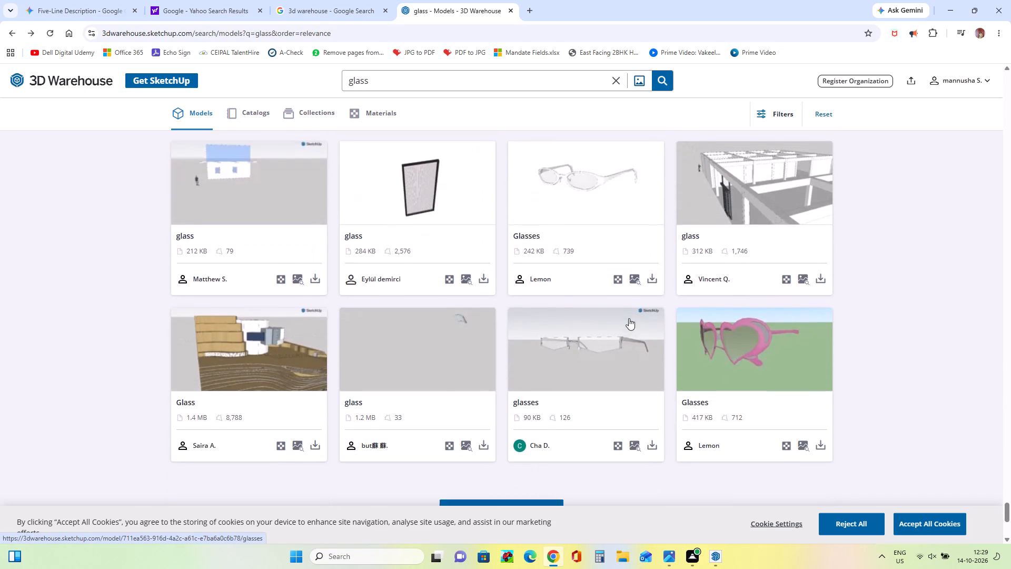
scroll(629, 318, "down", 2)
Load a further batch of glass models on 3D Warehouse.
left_click(534, 261)
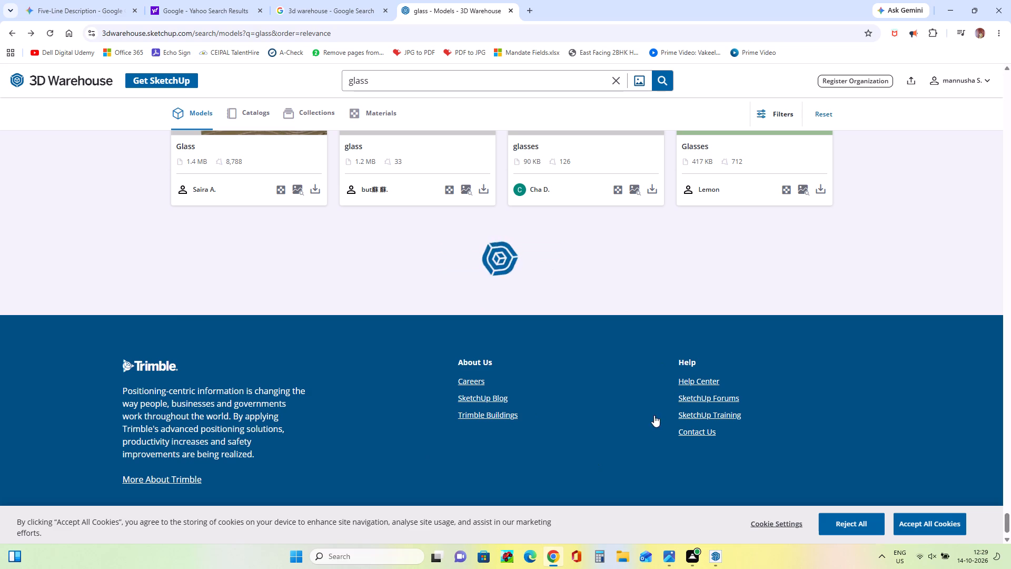
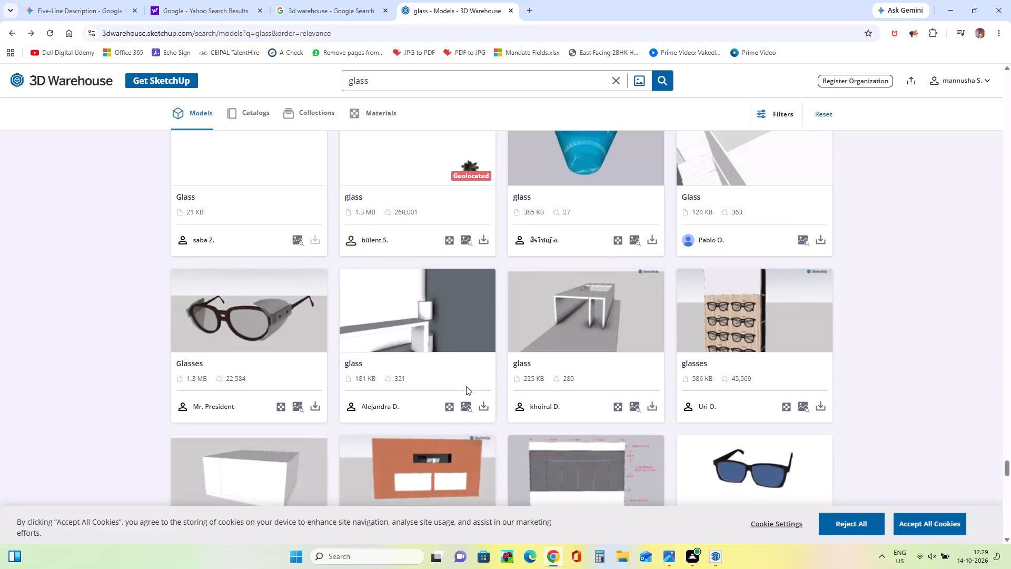
Browse the newly loaded batch of glass models to its end for a panel suited to the shopfront facade.
scroll(466, 386, "down", 5)
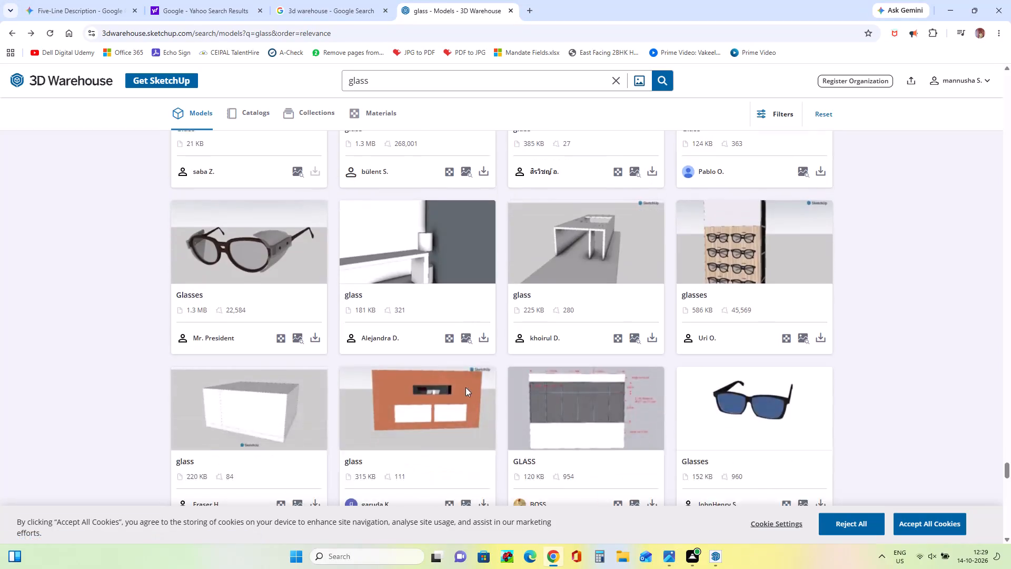
scroll(465, 387, "down", 15)
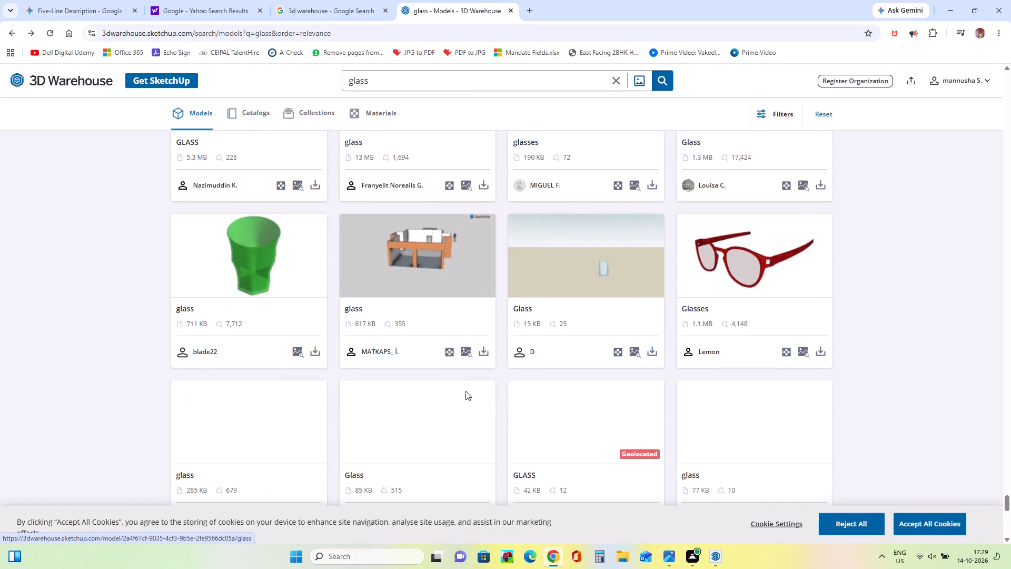
scroll(465, 391, "down", 7)
scroll(464, 398, "up", 1)
scroll(464, 398, "down", 4)
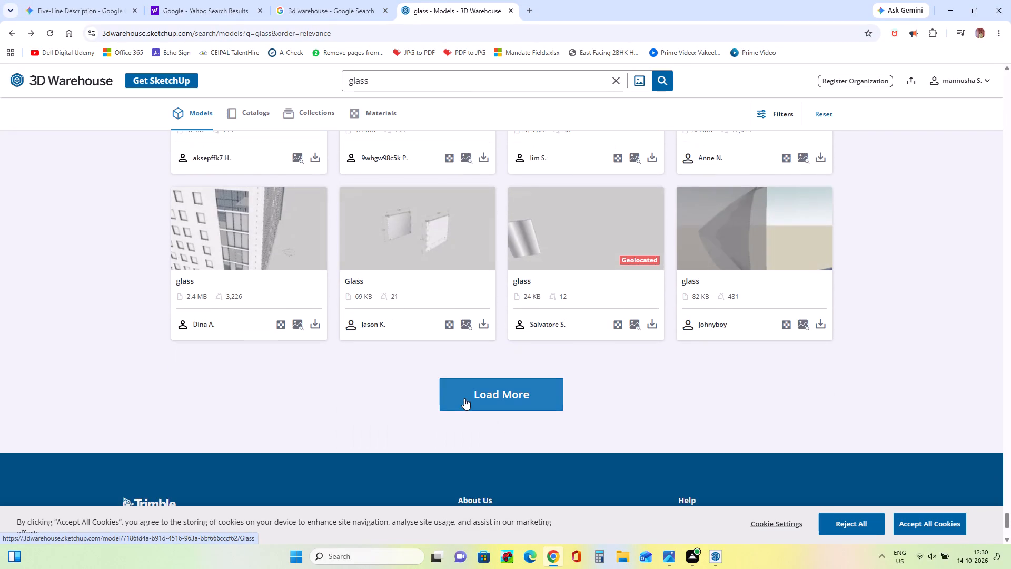
scroll(464, 398, "down", 3)
Go back up through the previously loaded glass results, re-checking them for a suitable facade glass panel.
scroll(464, 398, "up", 17)
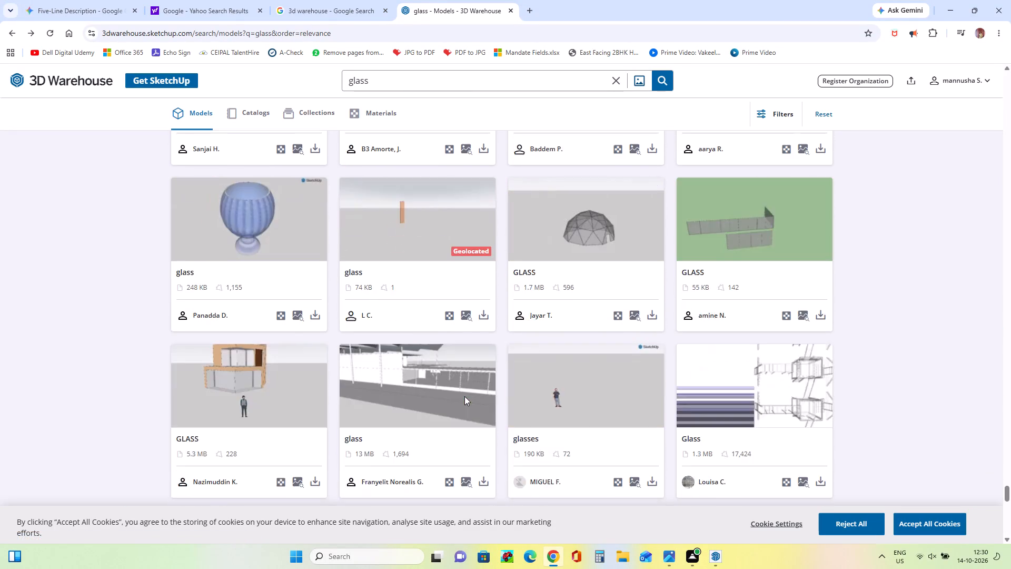
scroll(464, 396, "up", 3)
scroll(464, 396, "down", 1)
scroll(464, 396, "up", 3)
scroll(464, 396, "down", 1)
scroll(464, 396, "up", 1)
scroll(464, 396, "down", 1)
scroll(464, 396, "up", 17)
scroll(459, 405, "down", 1)
scroll(459, 405, "up", 2)
scroll(459, 405, "down", 1)
scroll(459, 405, "up", 12)
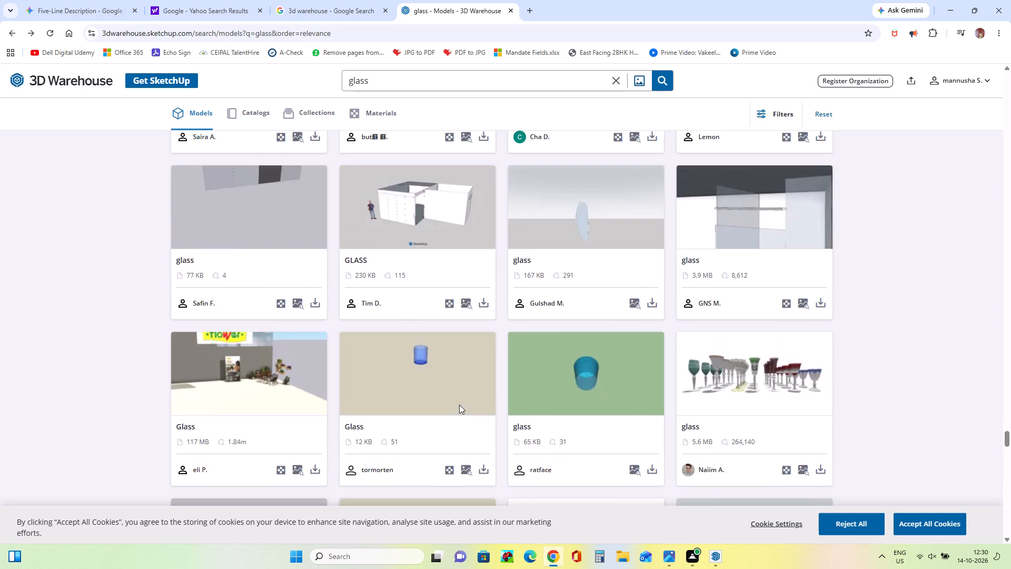
scroll(459, 405, "up", 3)
scroll(459, 405, "down", 1)
scroll(459, 405, "up", 5)
scroll(459, 405, "down", 1)
scroll(459, 405, "up", 8)
scroll(459, 405, "down", 1)
scroll(459, 405, "up", 15)
scroll(459, 405, "up", 6)
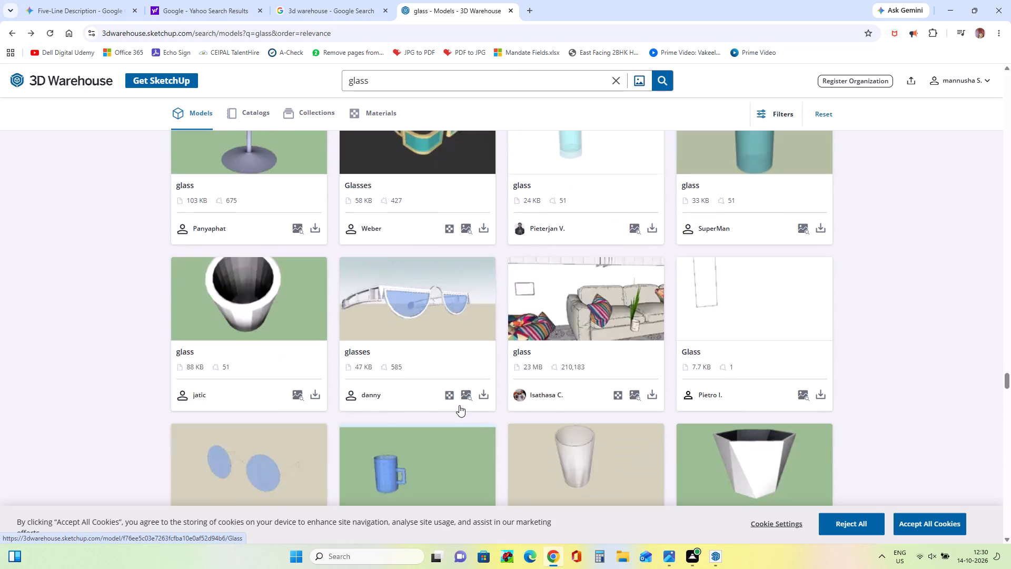
scroll(459, 405, "up", 5)
scroll(459, 405, "down", 1)
scroll(459, 405, "up", 19)
scroll(459, 405, "up", 3)
scroll(459, 405, "down", 1)
scroll(459, 405, "up", 4)
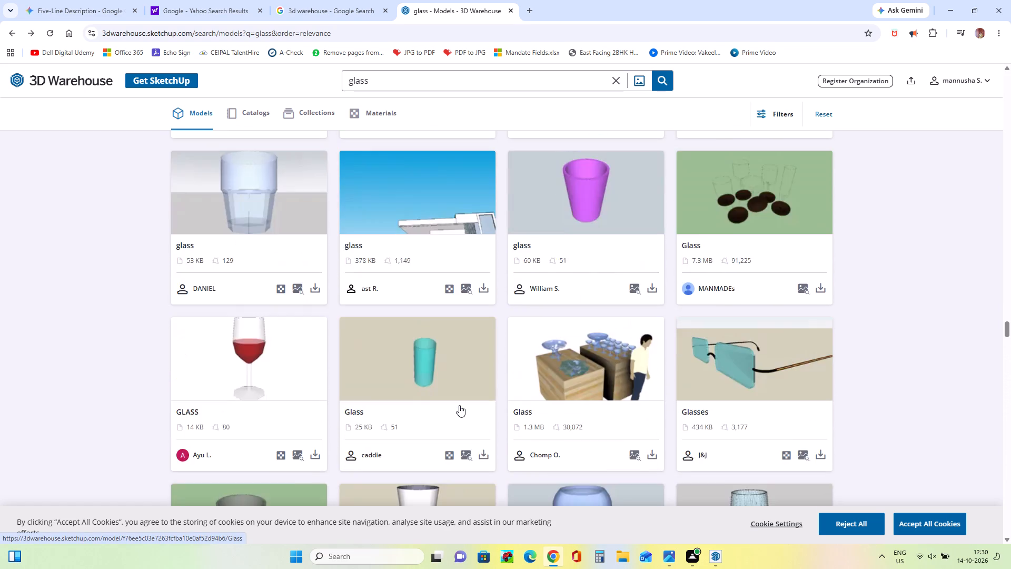
scroll(459, 405, "up", 17)
scroll(459, 405, "up", 17)
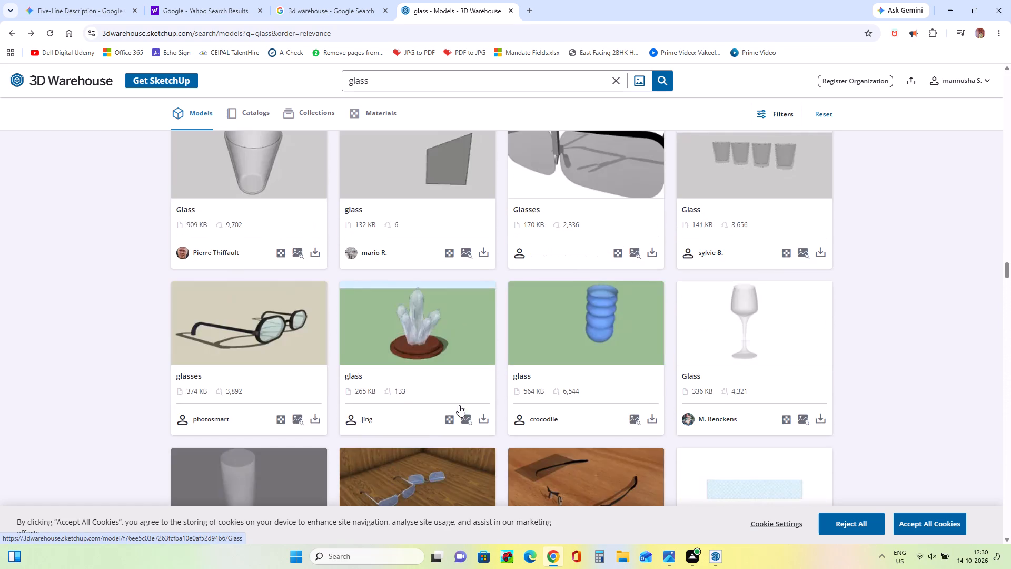
scroll(459, 405, "up", 17)
scroll(459, 405, "up", 11)
scroll(459, 405, "down", 1)
scroll(459, 405, "up", 4)
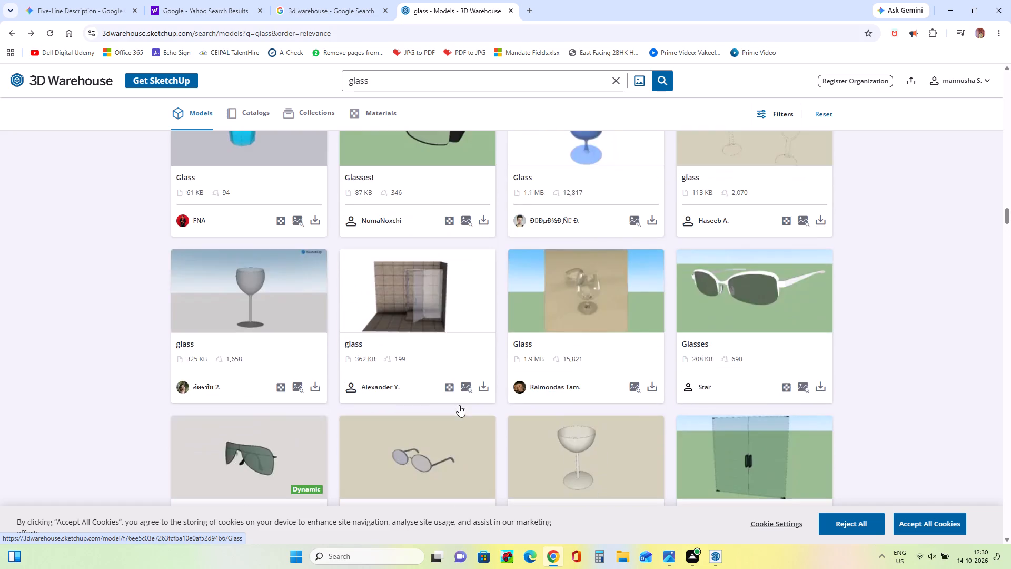
scroll(459, 405, "up", 15)
Open the glass model showing a yellow panel with a diamond pattern from the search results.
scroll(459, 467, "down", 2)
scroll(454, 560, "down", 5)
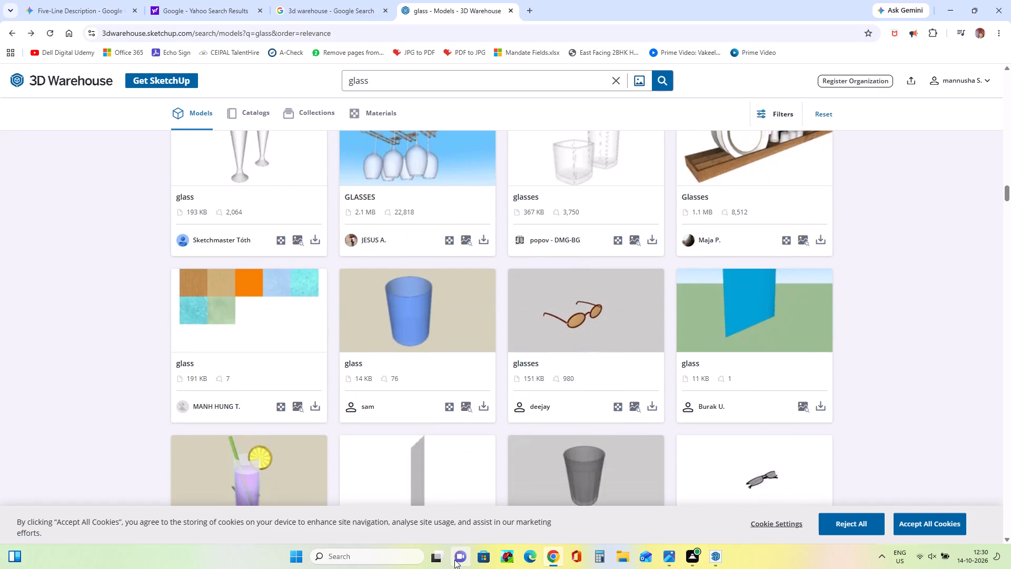
scroll(453, 568, "down", 3)
scroll(438, 385, "down", 3)
scroll(642, 332, "down", 3)
left_click(750, 306)
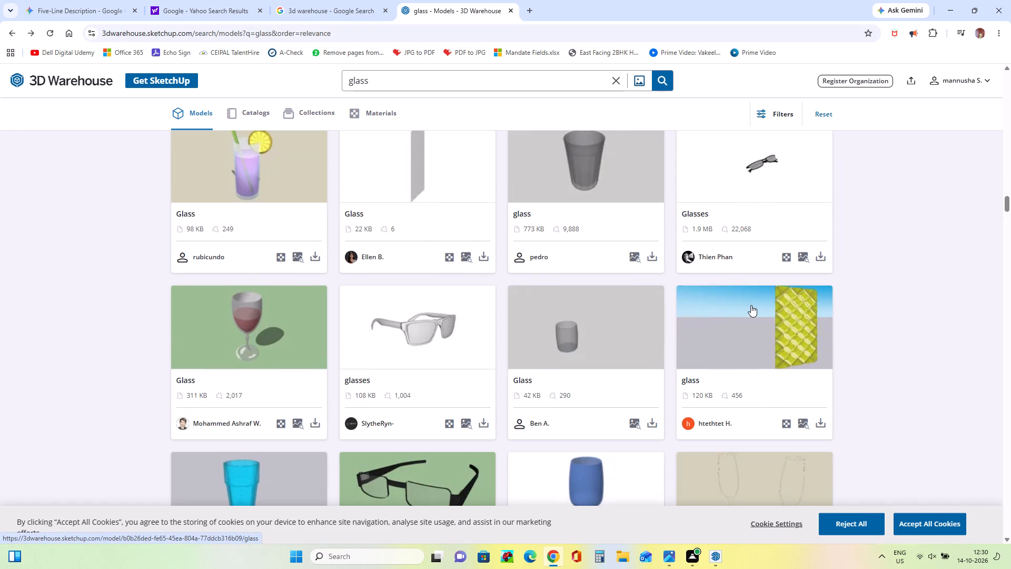
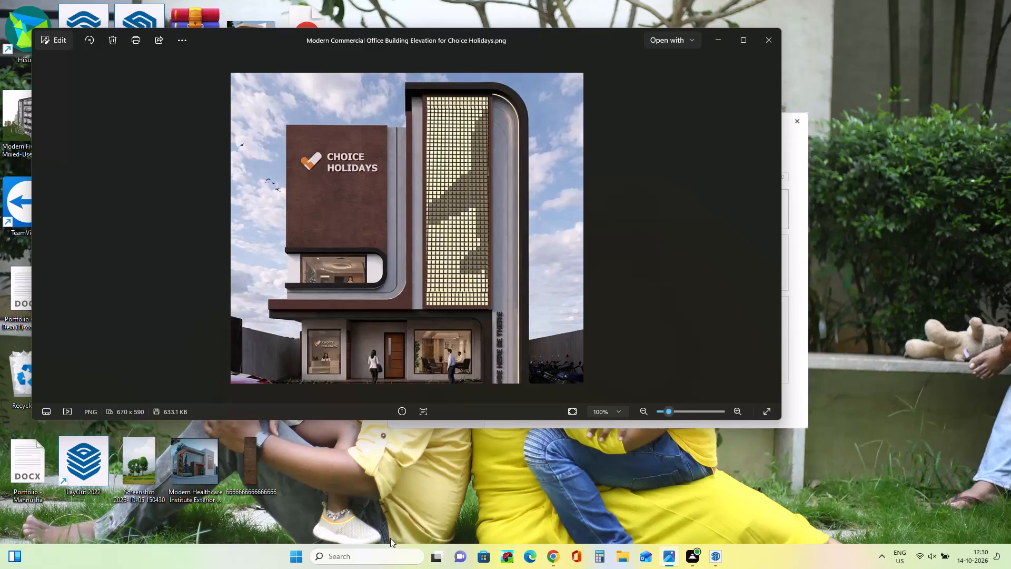
Open Snipping Tool and capture a rectangular snip of the tall yellow grid glass panel in the Choice Holidays reference image.
left_click(355, 556)
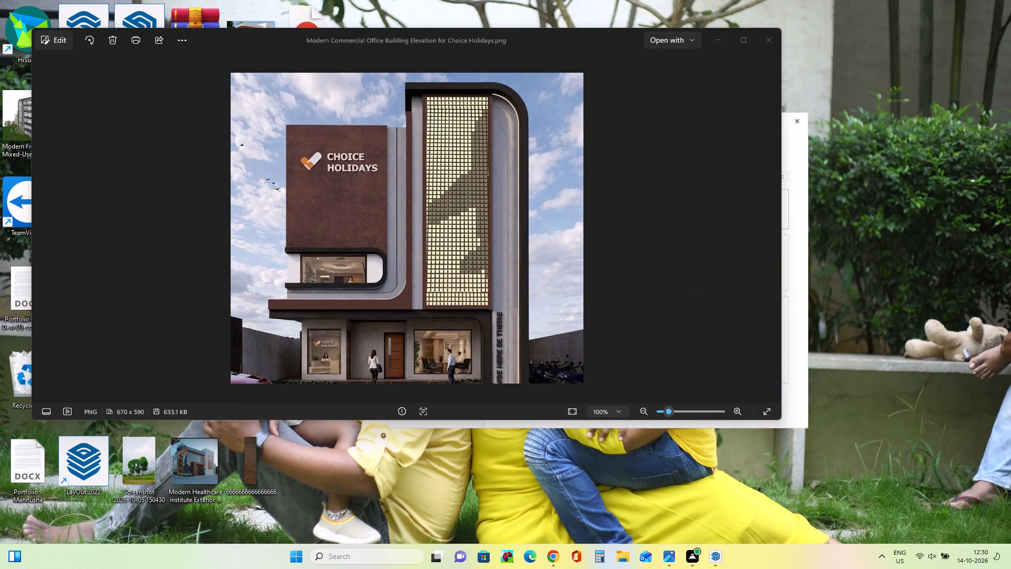
left_click(375, 295)
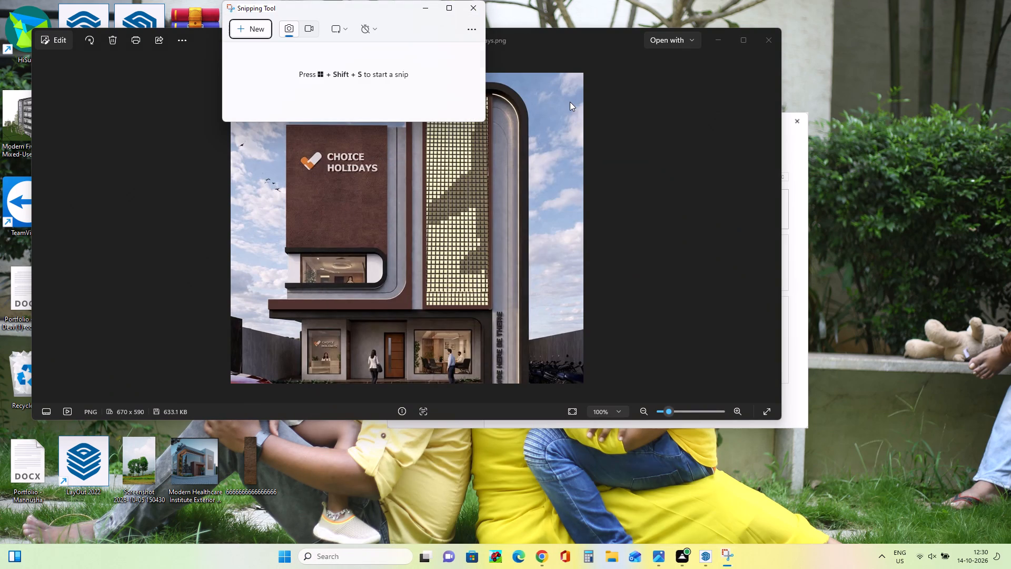
left_click(254, 28)
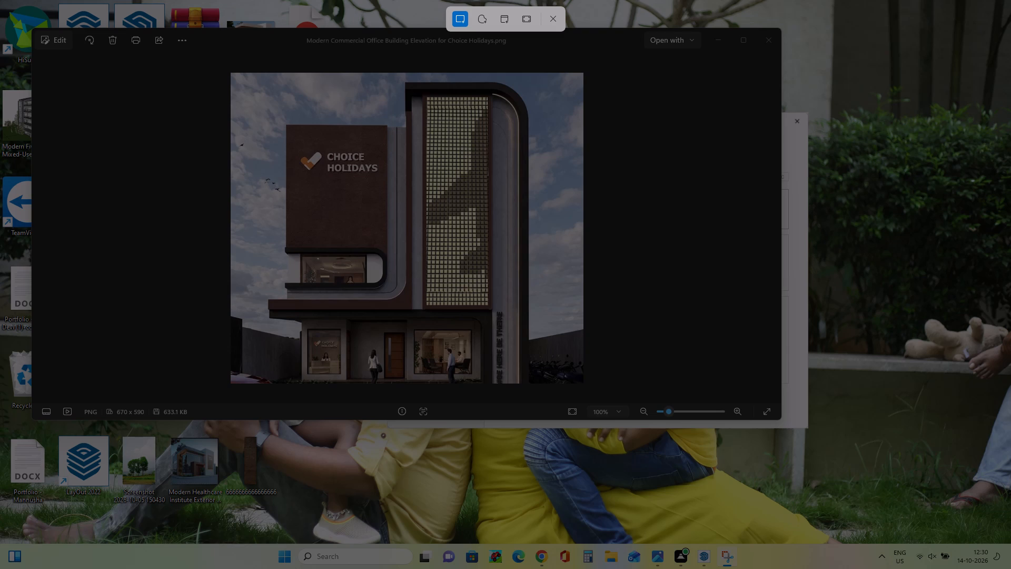
left_click_drag(487, 96, 428, 302)
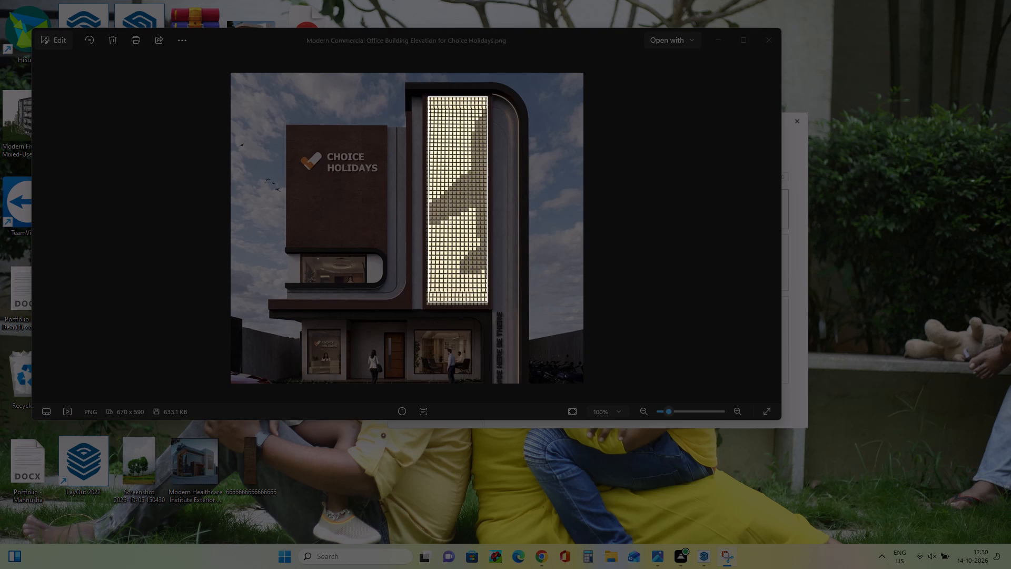
left_click_drag(428, 302, 427, 306)
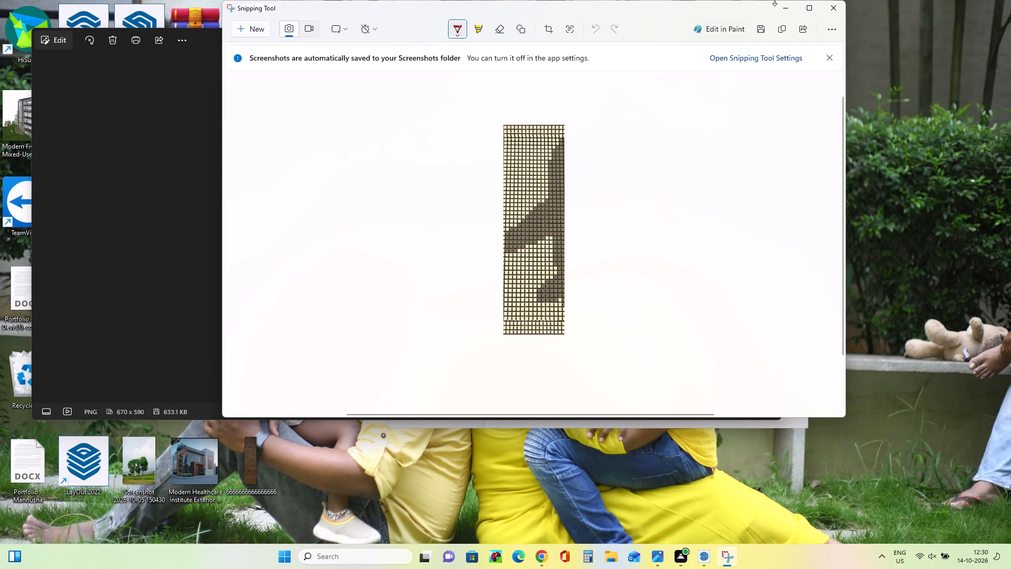
Save the snip to the Desktop as a PNG named Screenshot 2026-10 and minimize Snipping Tool to return to the reference image.
left_click(760, 33)
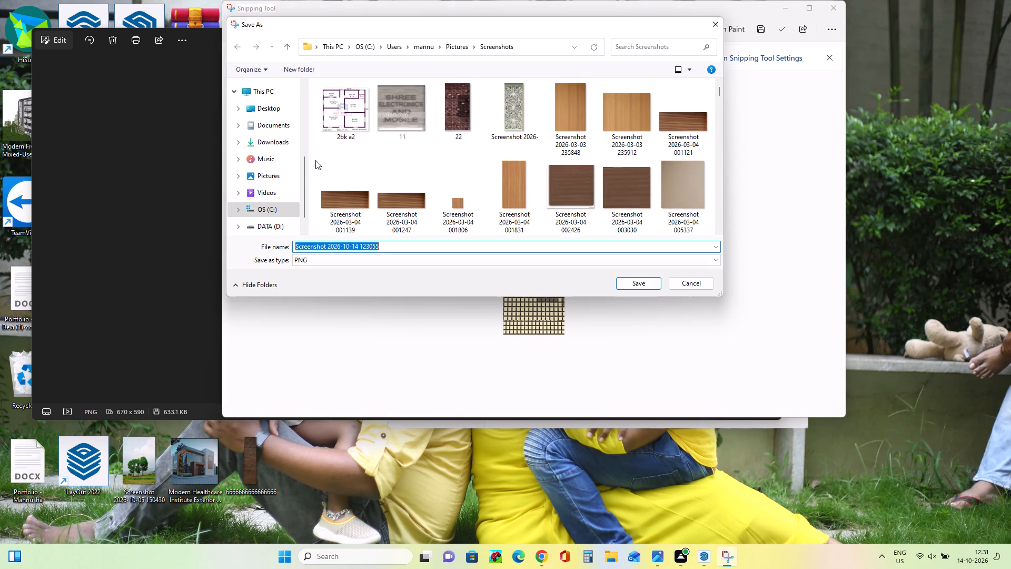
left_click(274, 109)
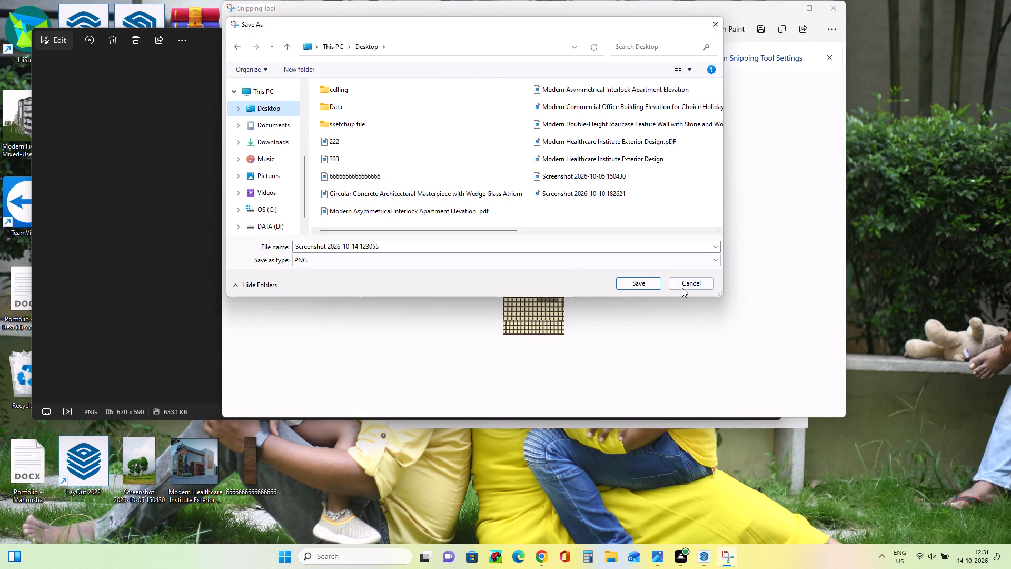
left_click(410, 242)
left_click(397, 249)
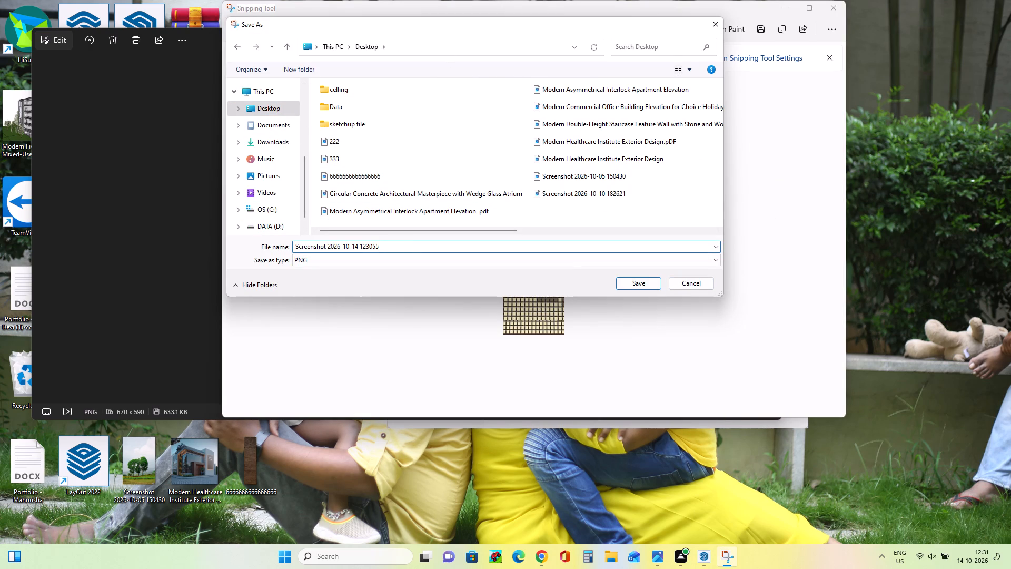
key("BackSpace")
key("BackSpace")
key("BackSpace")
key("BackSpace")
key("BackSpace")
key("BackSpace")
key("BackSpace")
key("BackSpace")
key("BackSpace")
key("BackSpace")
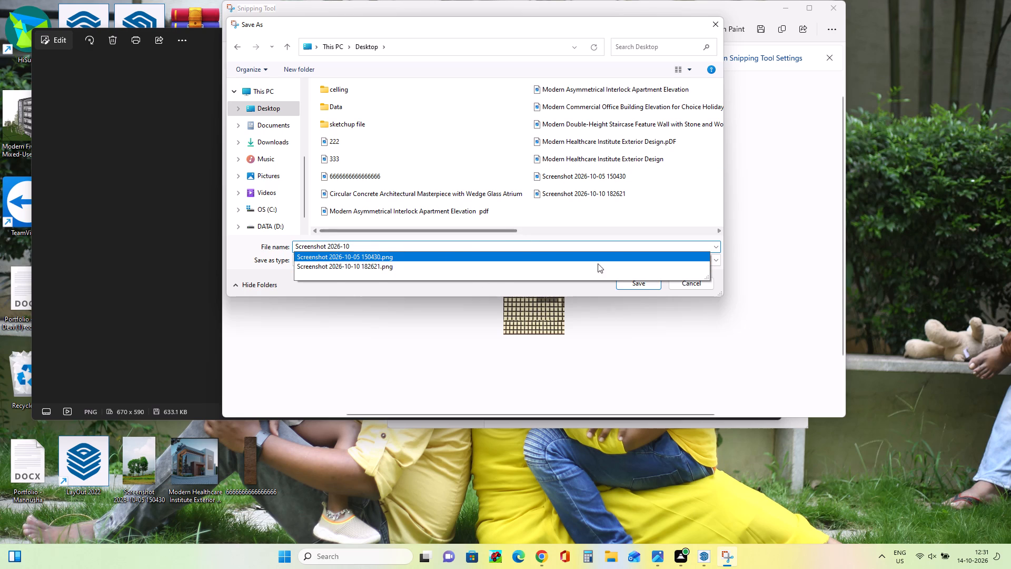
left_click(647, 286)
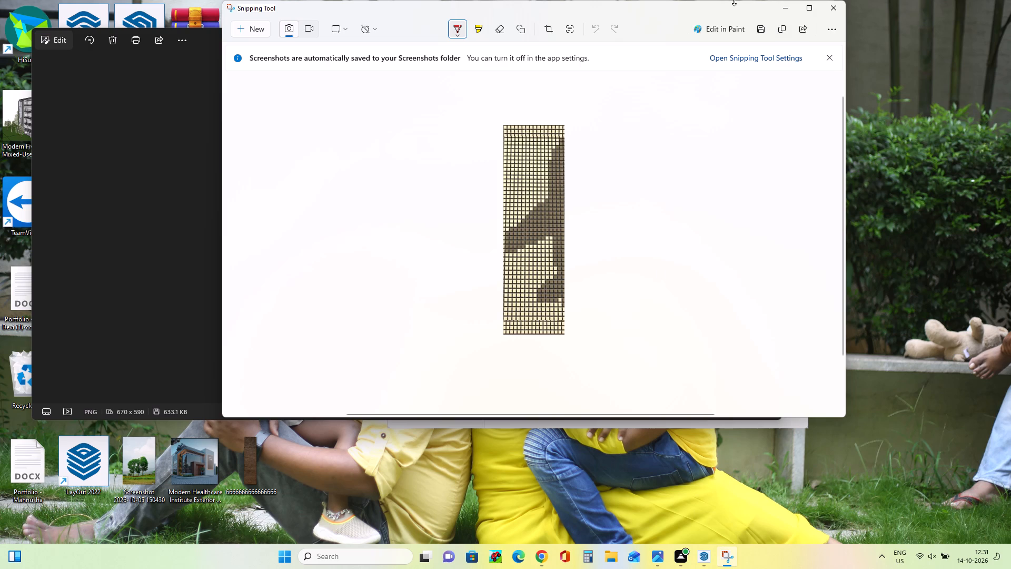
left_click(788, 9)
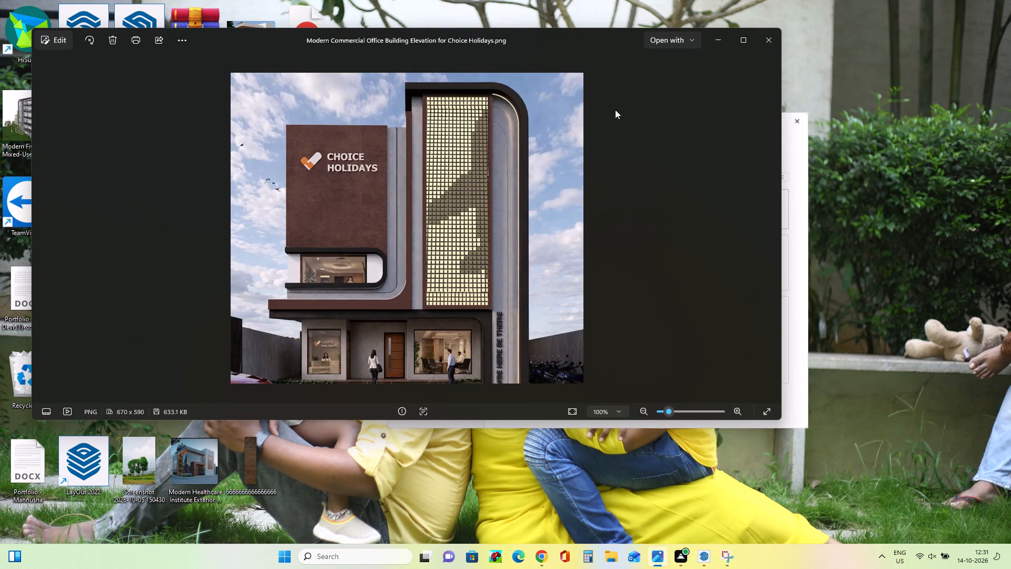
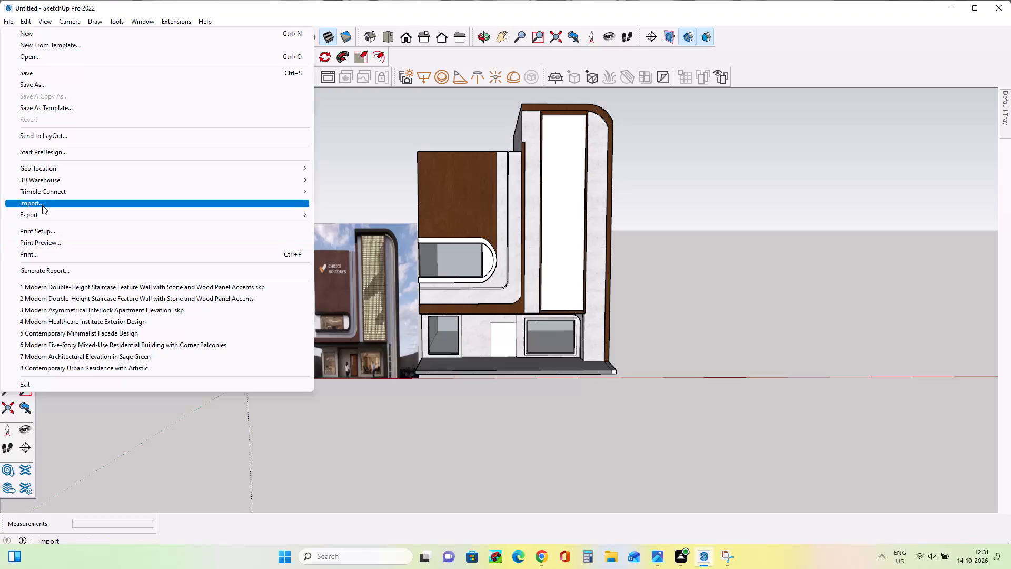
Import Screenshot 2026-10 as an image and place it across the width of the tall white recess on the tower facade.
left_click(42, 205)
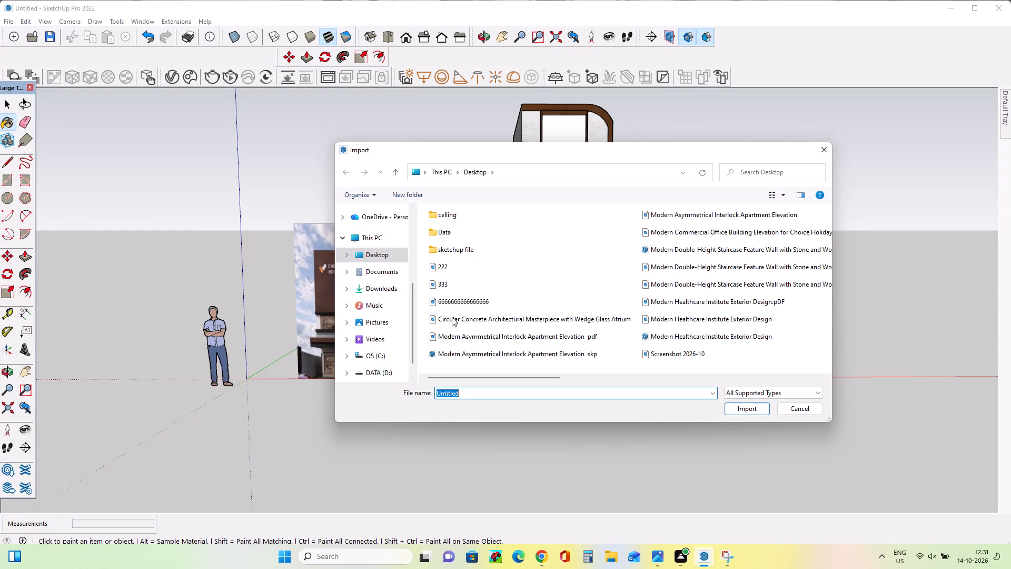
left_click(683, 359)
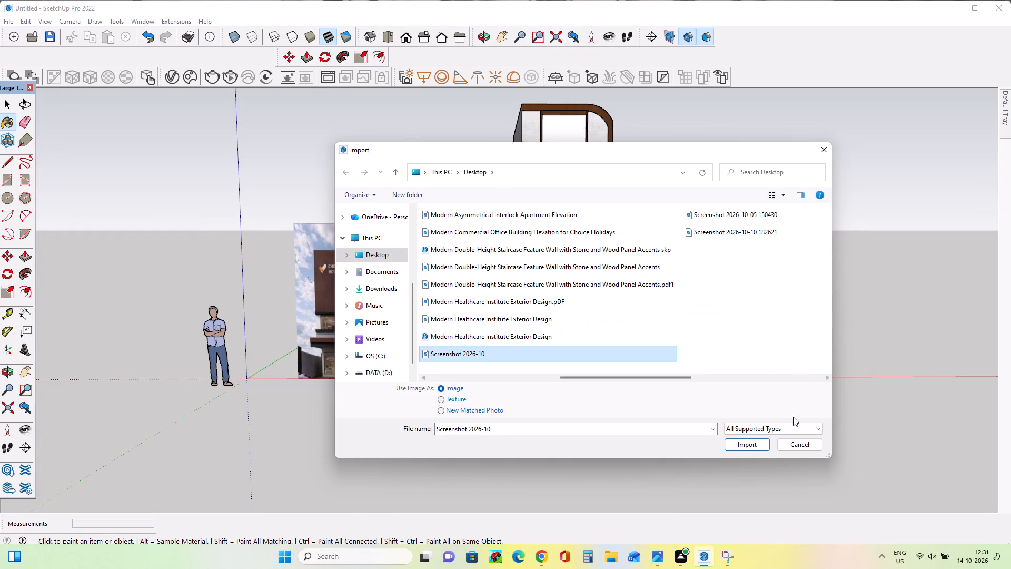
left_click(758, 442)
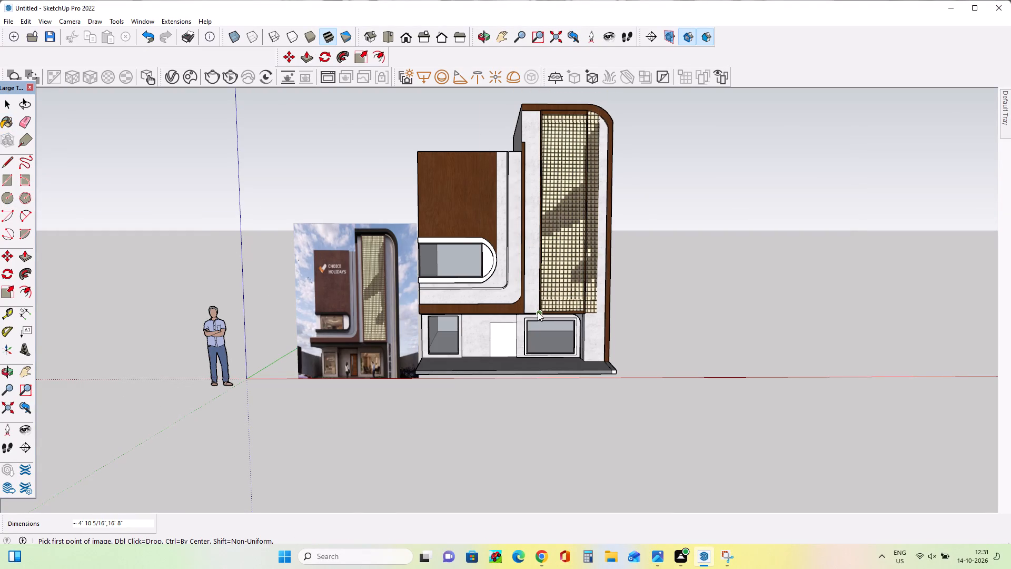
left_click(538, 312)
middle_click_drag(710, 252, 657, 269)
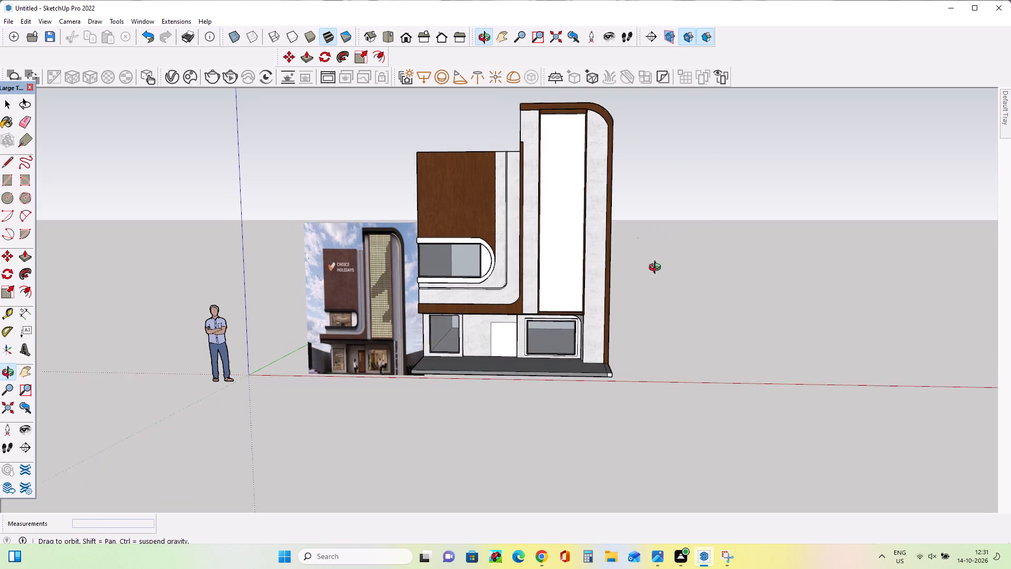
middle_click_drag(657, 269, 640, 280)
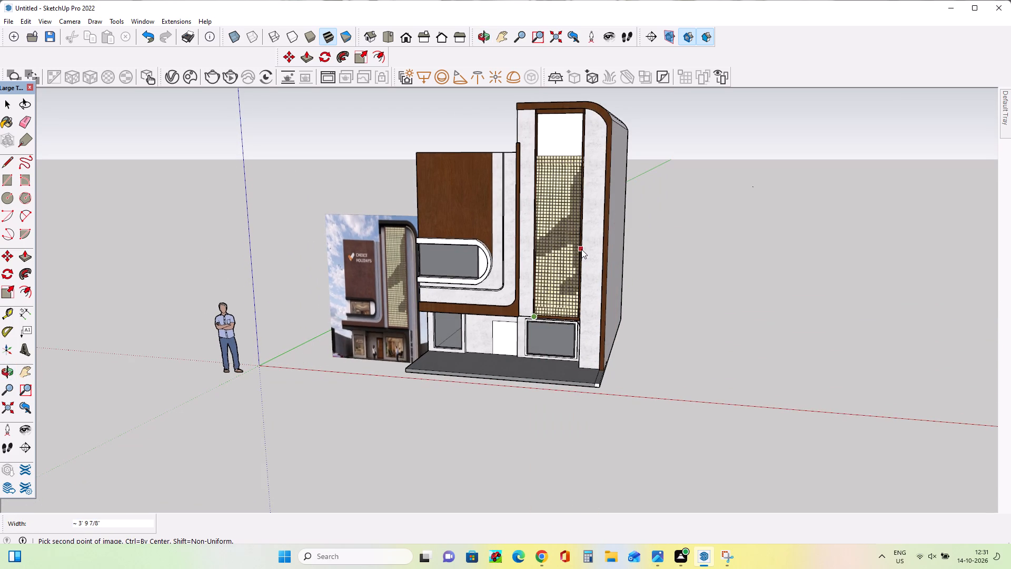
left_click(581, 249)
Scale the grid image vertically by about 1.24 to reach the top of the tower recess, and deselect it.
left_click(9, 291)
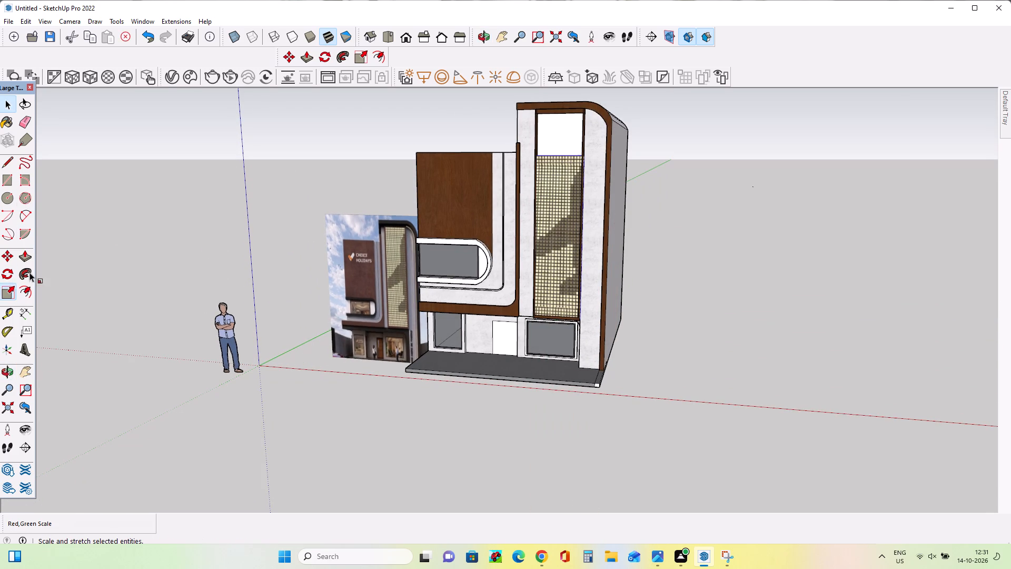
left_click(559, 153)
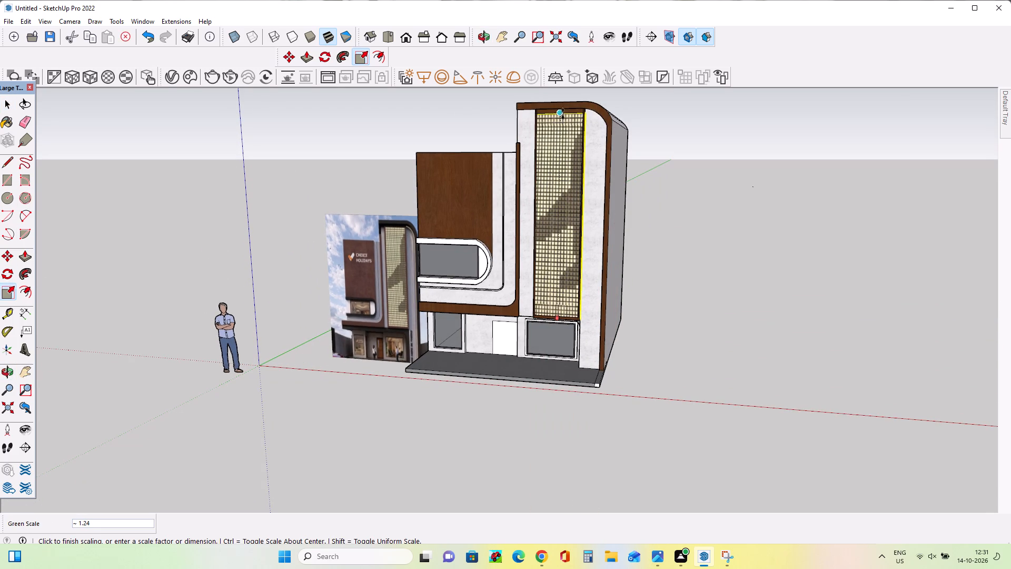
left_click(563, 112)
middle_click_drag(539, 307, 653, 282)
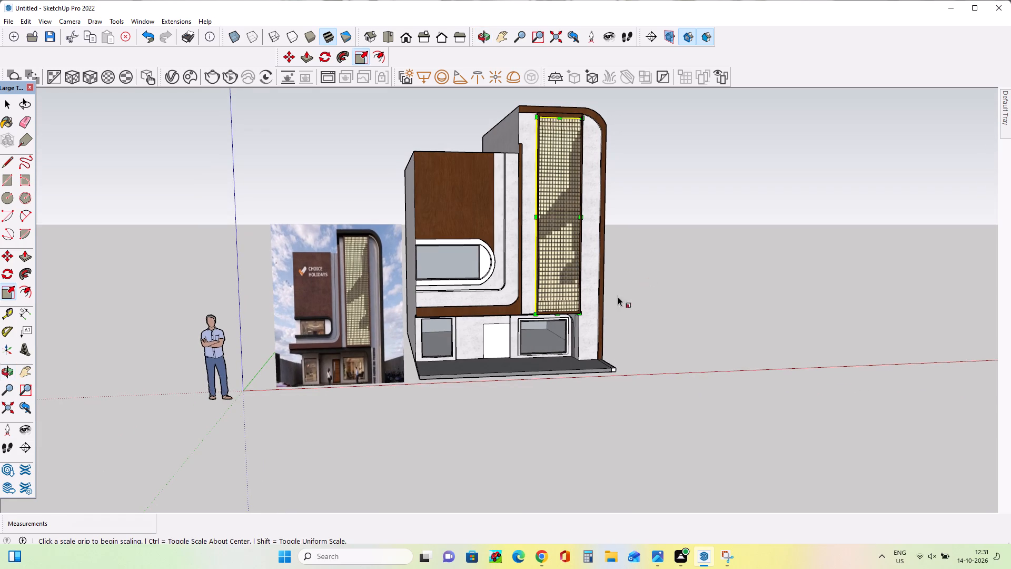
middle_click_drag(665, 329, 657, 343)
left_click(7, 100)
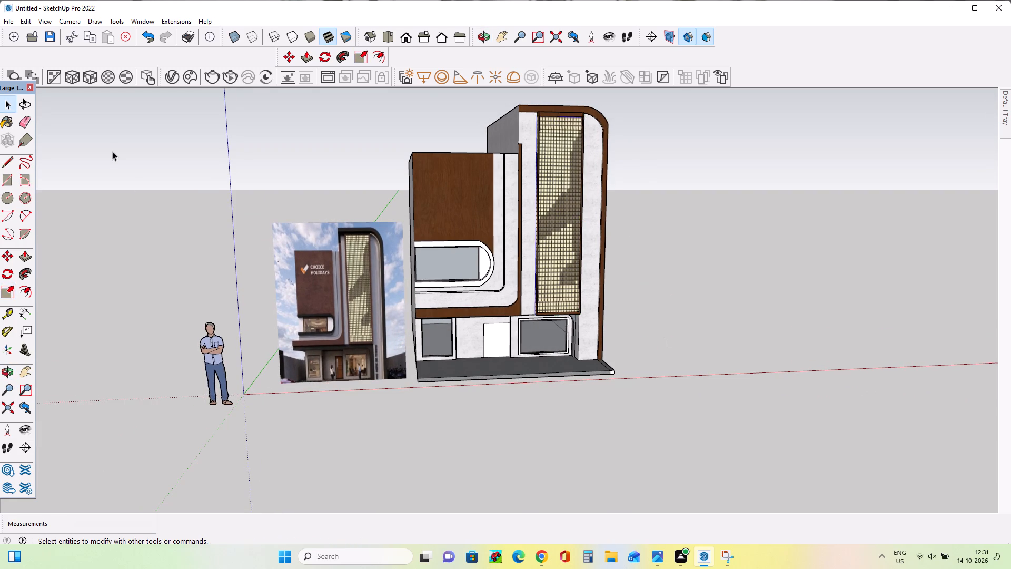
left_click(125, 193)
Compare the building's grid panel and lower facade with the Choice Holidays reference image.
middle_click_drag(624, 281, 621, 249)
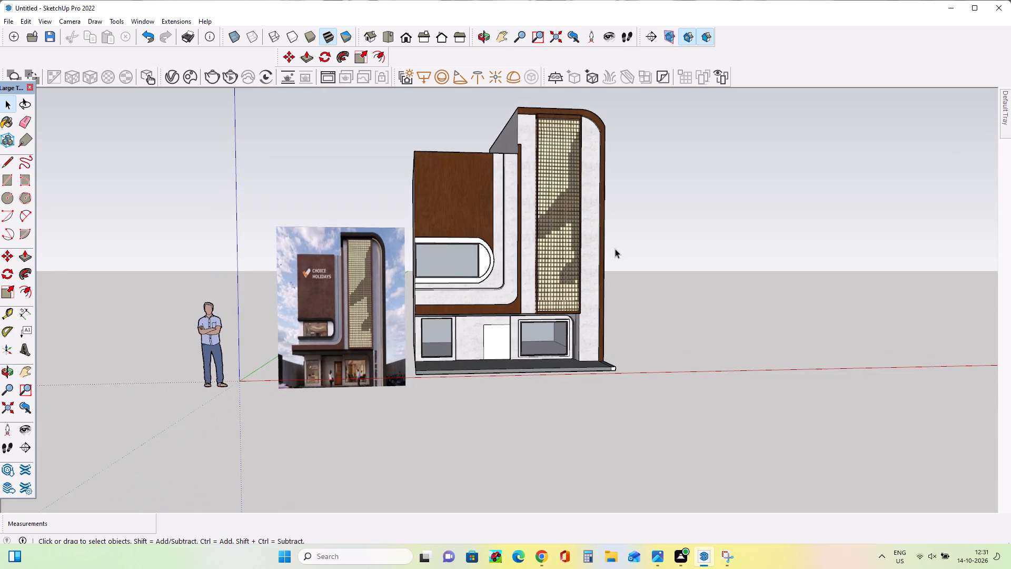
scroll(611, 247, "up", 1)
scroll(209, 347, "up", 2)
scroll(209, 347, "down", 1)
scroll(209, 347, "up", 8)
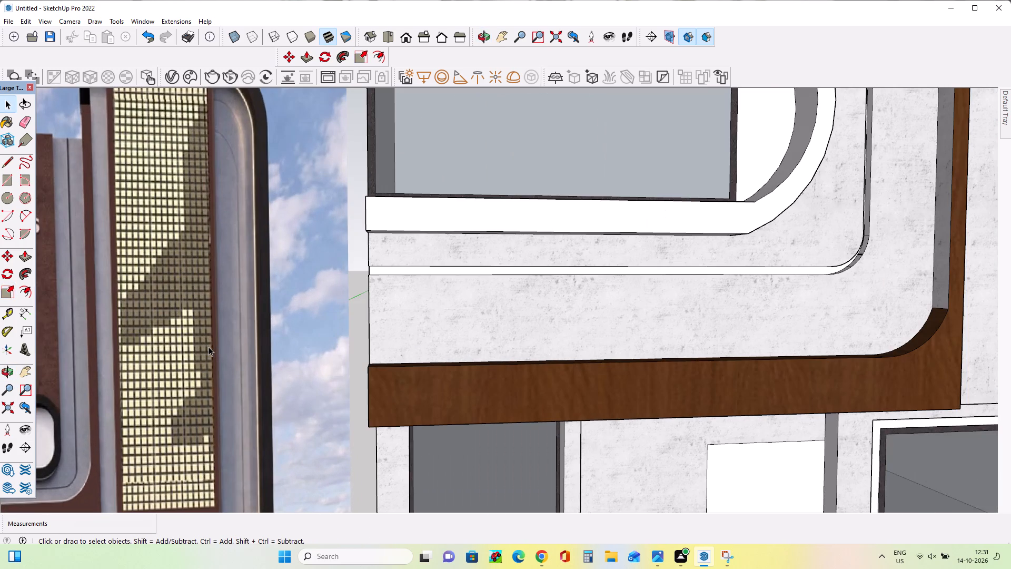
scroll(209, 347, "down", 4)
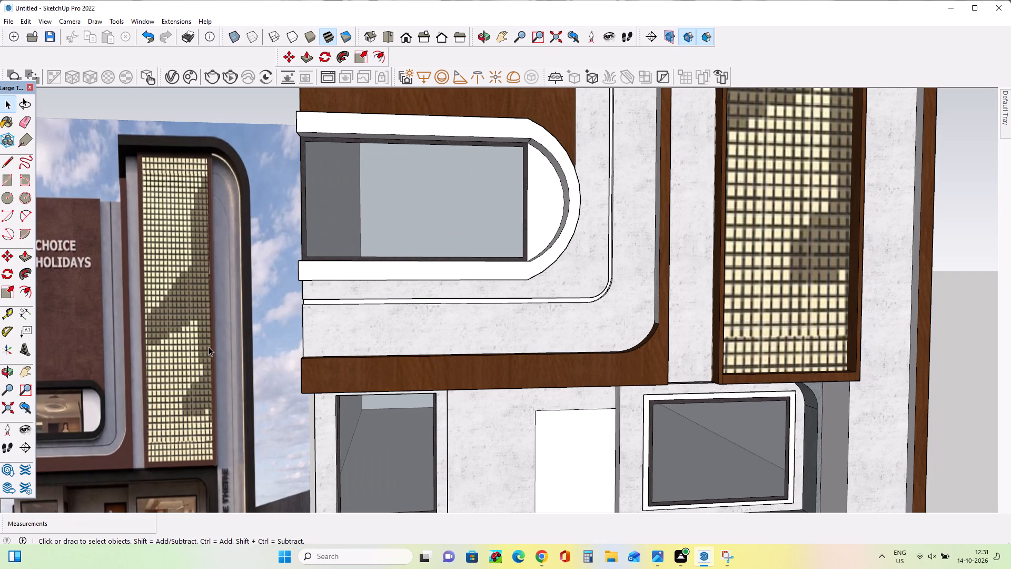
scroll(227, 351, "down", 7)
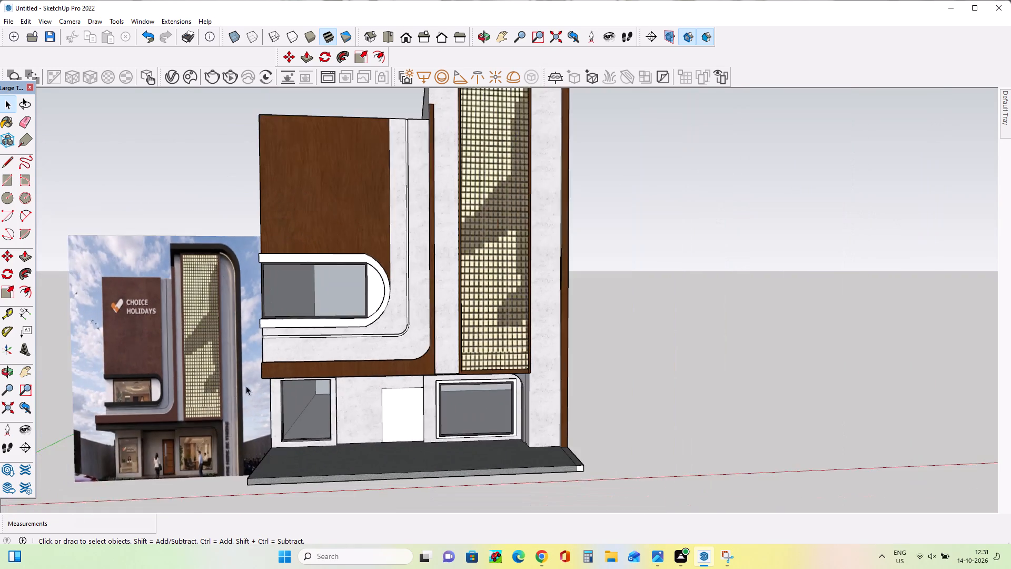
scroll(319, 346, "down", 4)
Switch to Chrome and search 3D Warehouse for office models.
left_click(549, 560)
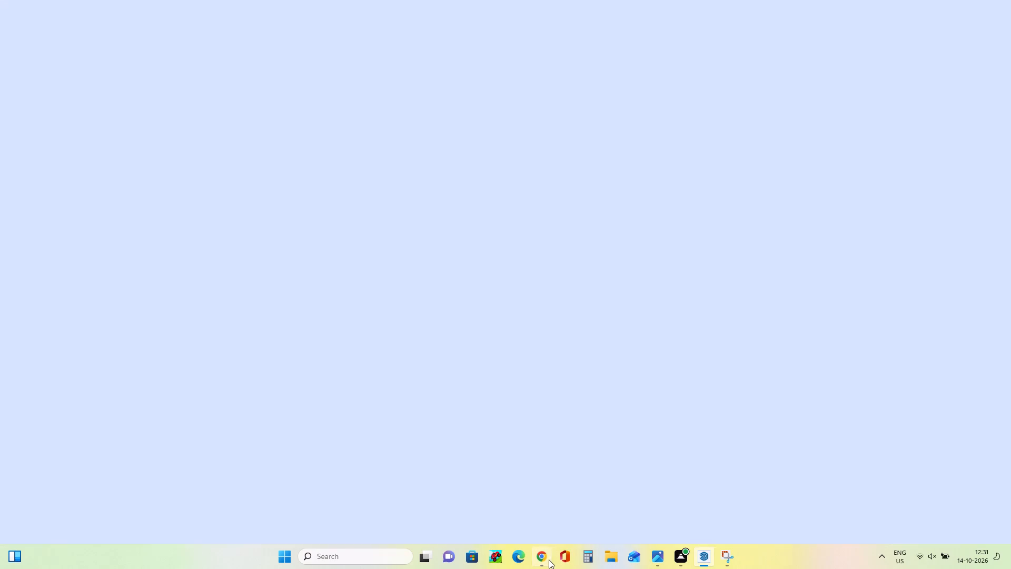
left_click(562, 75)
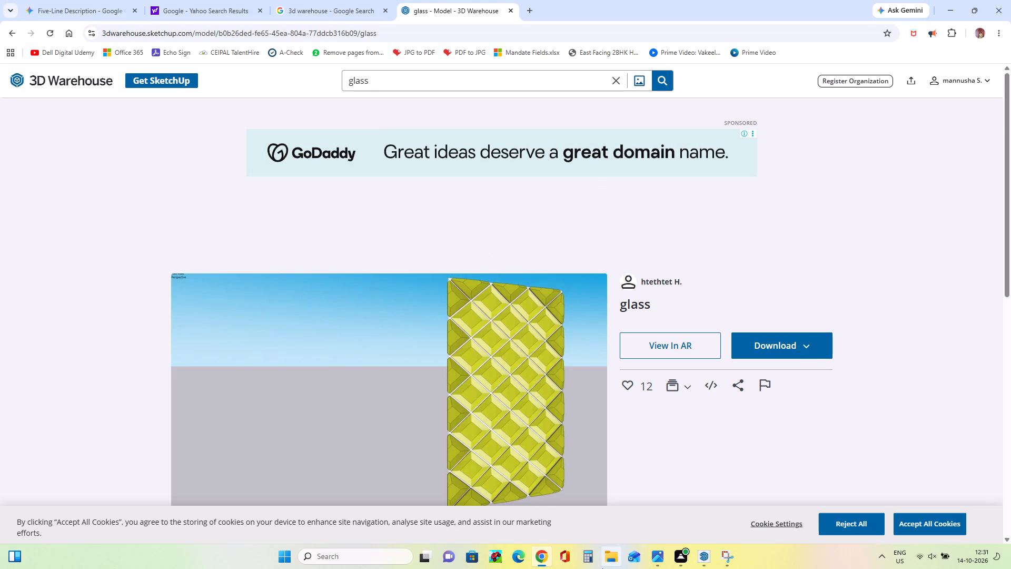
key("BackSpace")
key("BackSpace")
key("BackSpace")
key("BackSpace")
key("BackSpace")
key("BackSpace")
key("BackSpace")
key("BackSpace")
key("BackSpace")
key("BackSpace")
key("BackSpace")
key("BackSpace")
key("BackSpace")
key("BackSpace")
key("o")
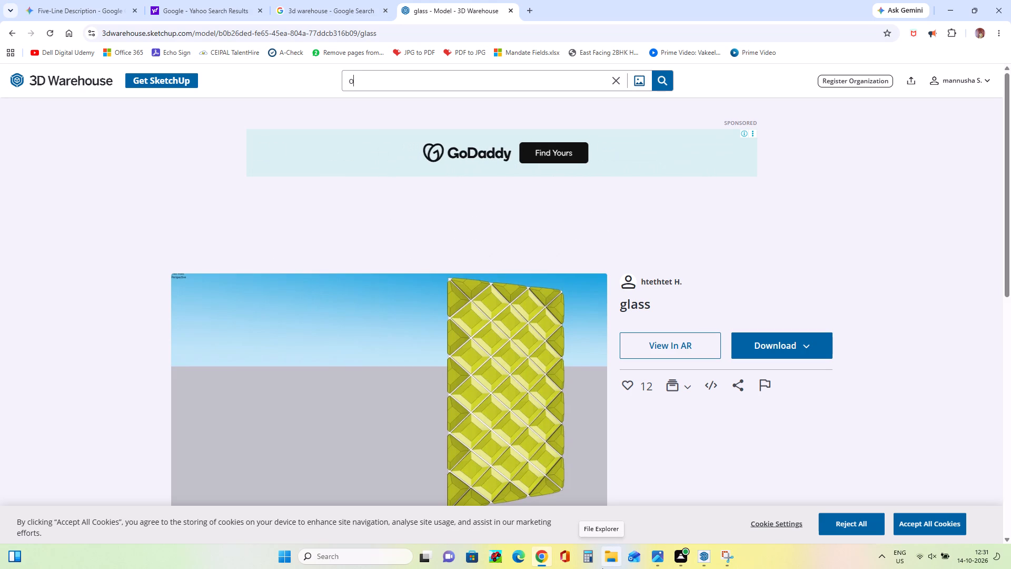
type("ff")
key("i")
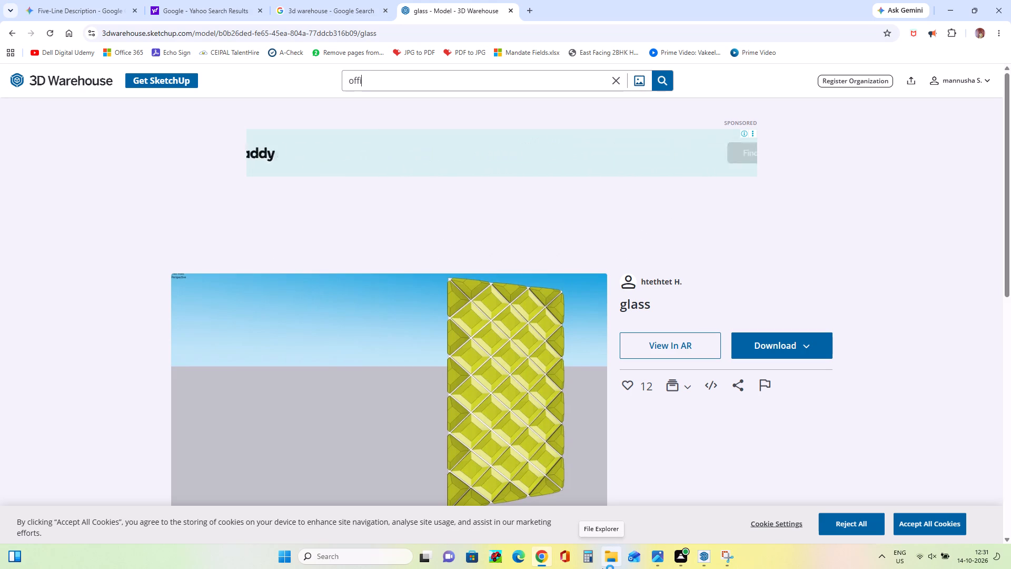
type("ce")
key("Return")
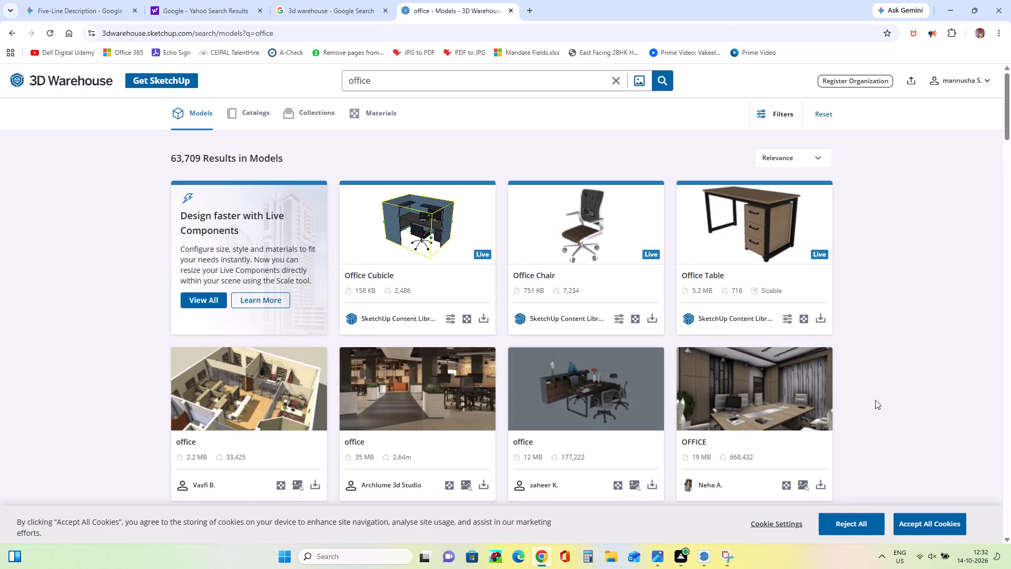
Browse the office models and try to download the 8.3 MB Office Table as a SketchUp file.
scroll(583, 368, "down", 3)
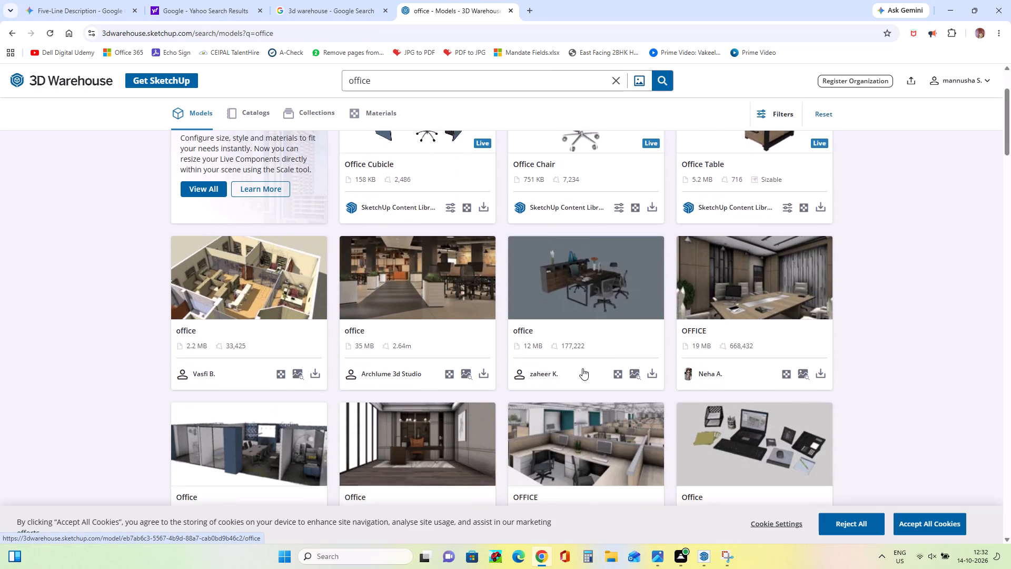
scroll(582, 368, "down", 2)
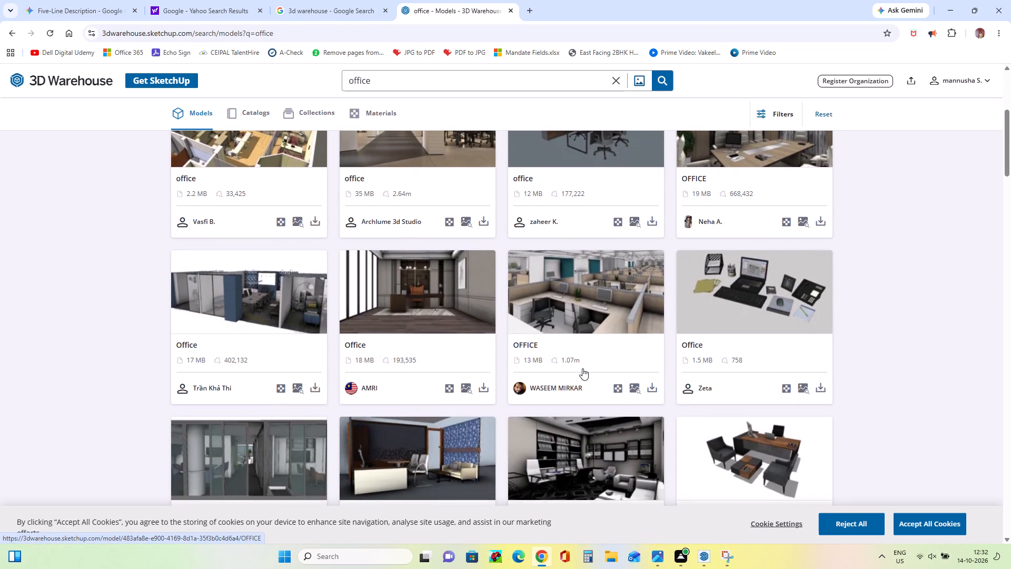
scroll(582, 368, "down", 2)
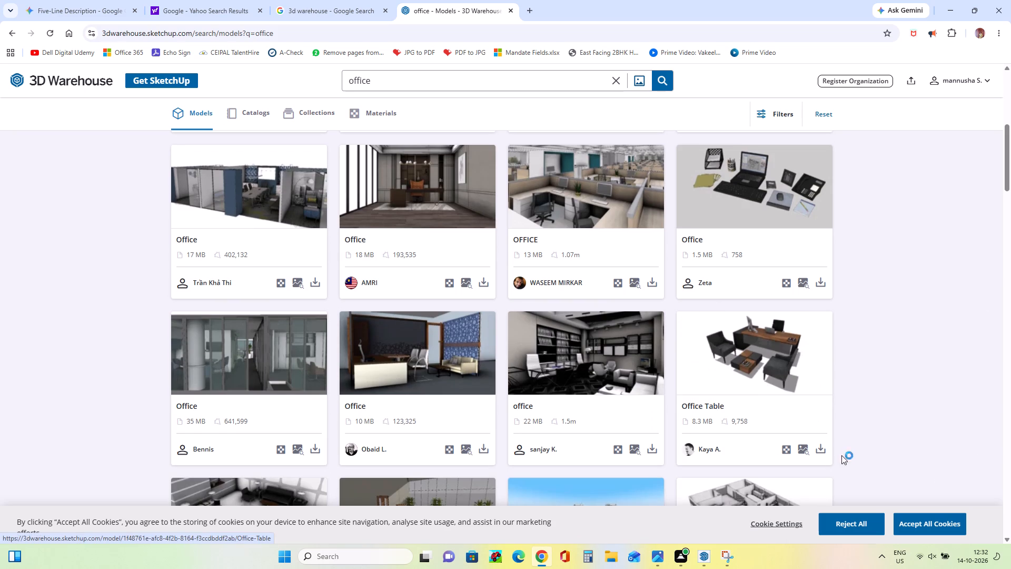
left_click(821, 449)
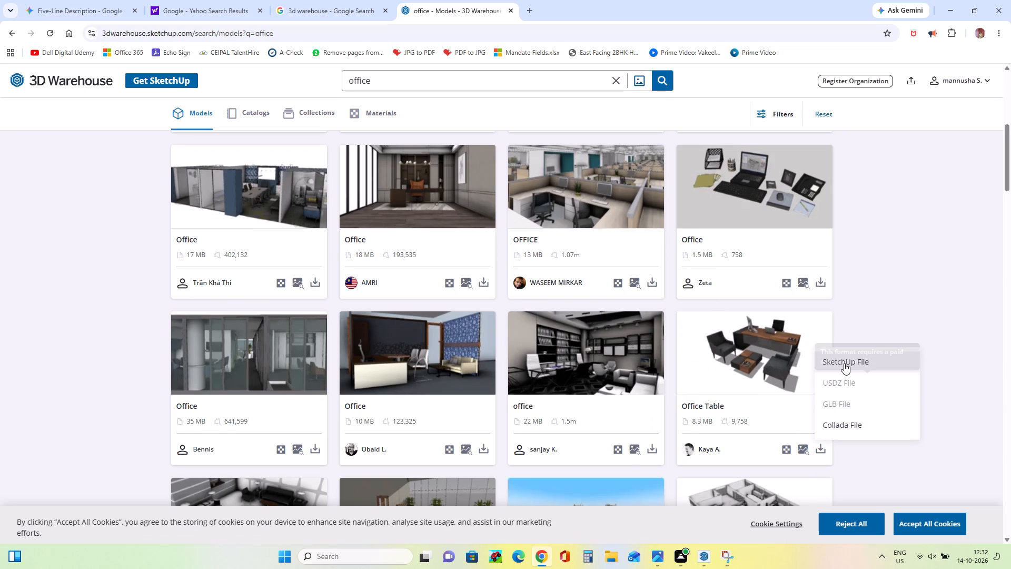
left_click(844, 363)
scroll(564, 373, "down", 3)
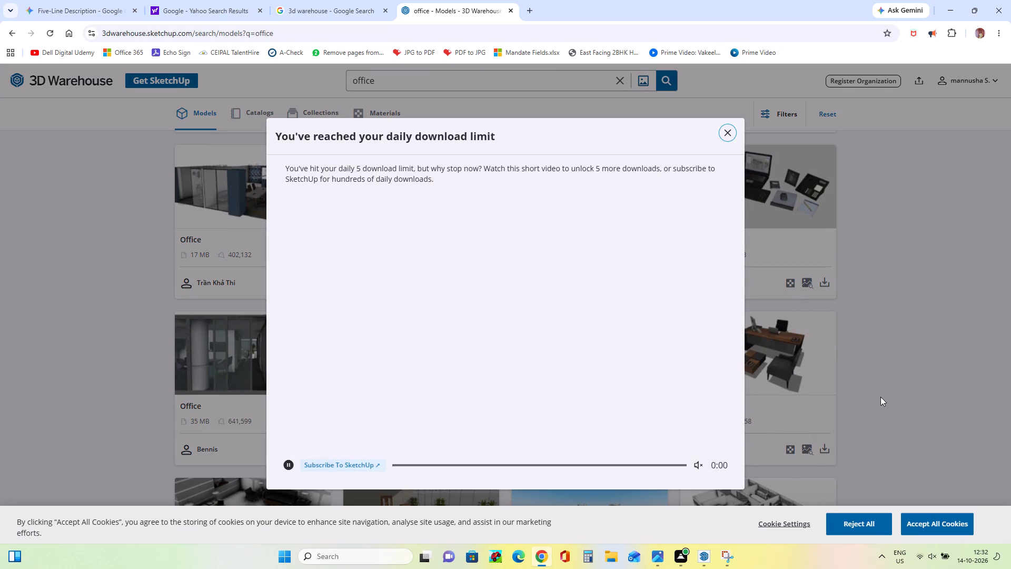
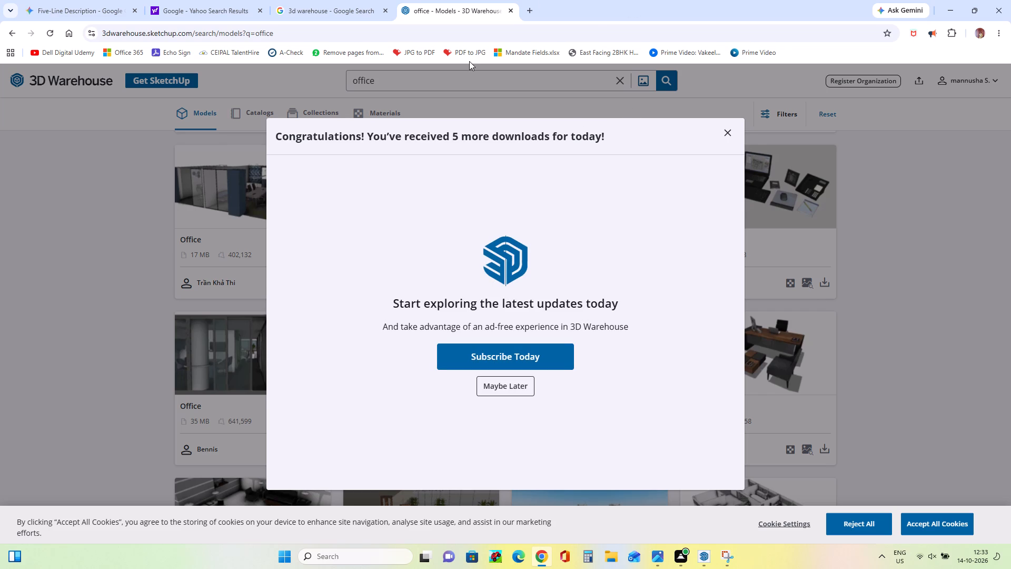
Dismiss the subscription offer and download the 2.2 MB Office model with the white desk and blue chair as a SketchUp file.
left_click(724, 132)
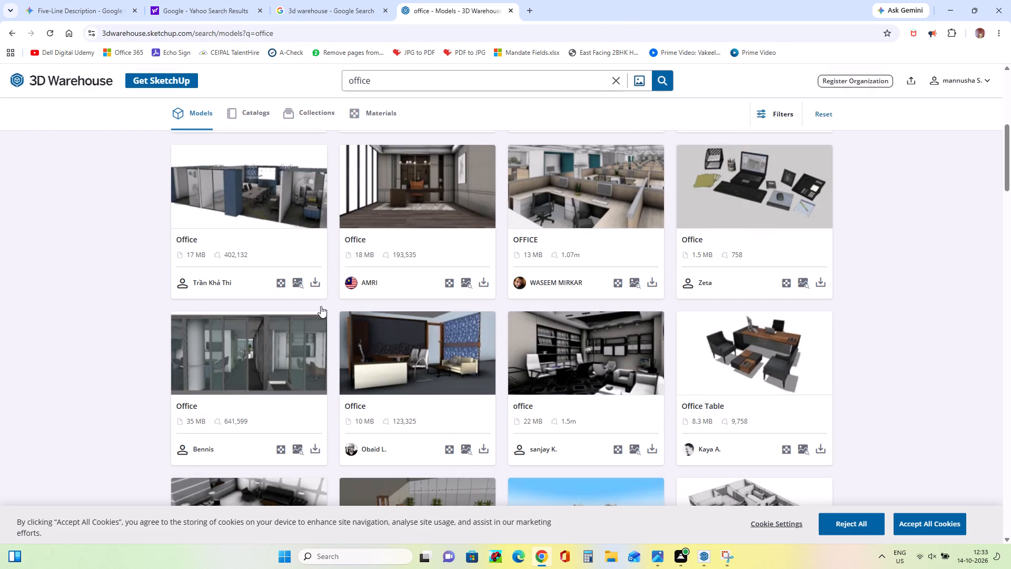
scroll(612, 342, "down", 3)
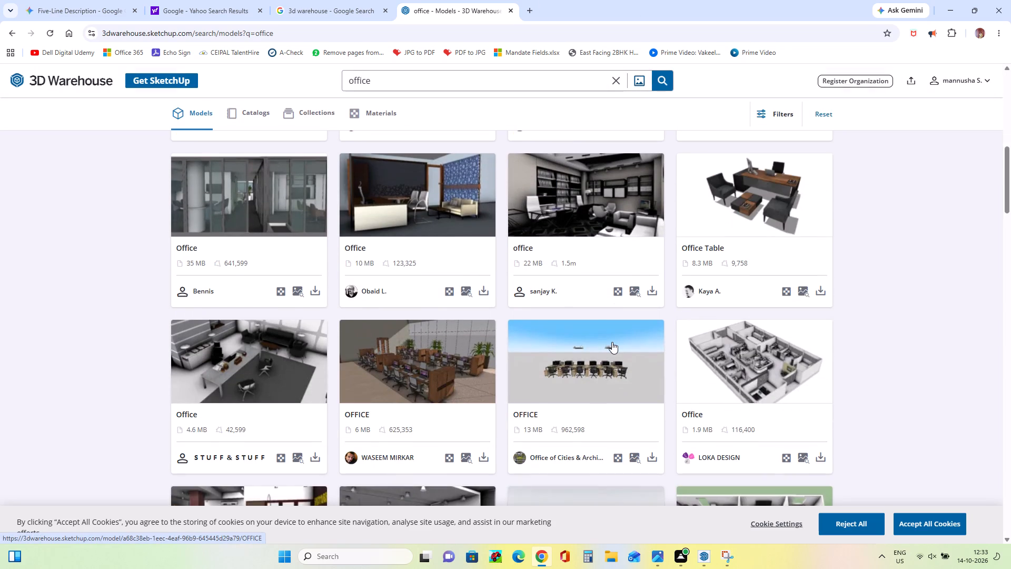
scroll(612, 342, "down", 4)
scroll(576, 393, "down", 2)
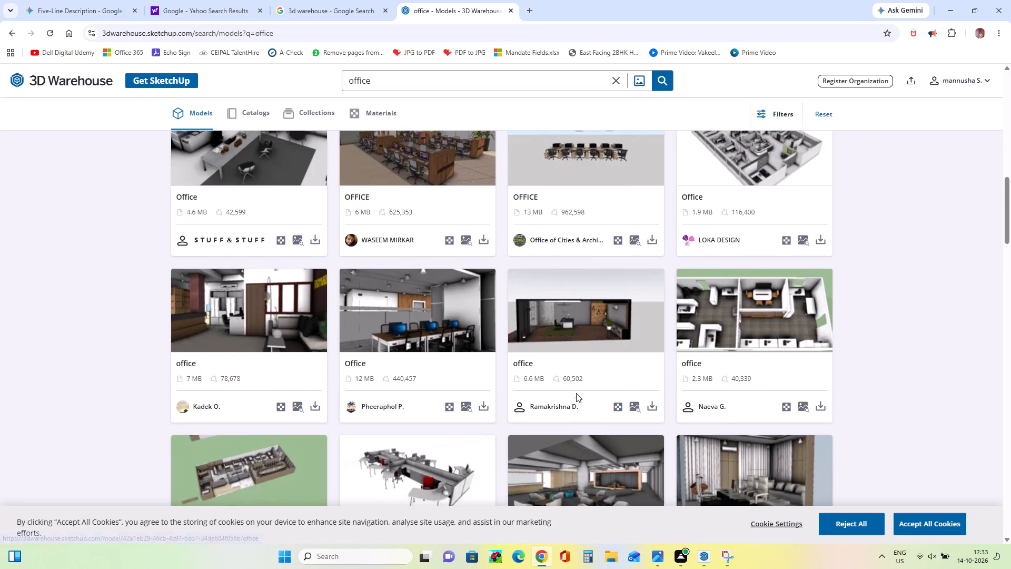
scroll(576, 393, "down", 1)
scroll(576, 393, "up", 1)
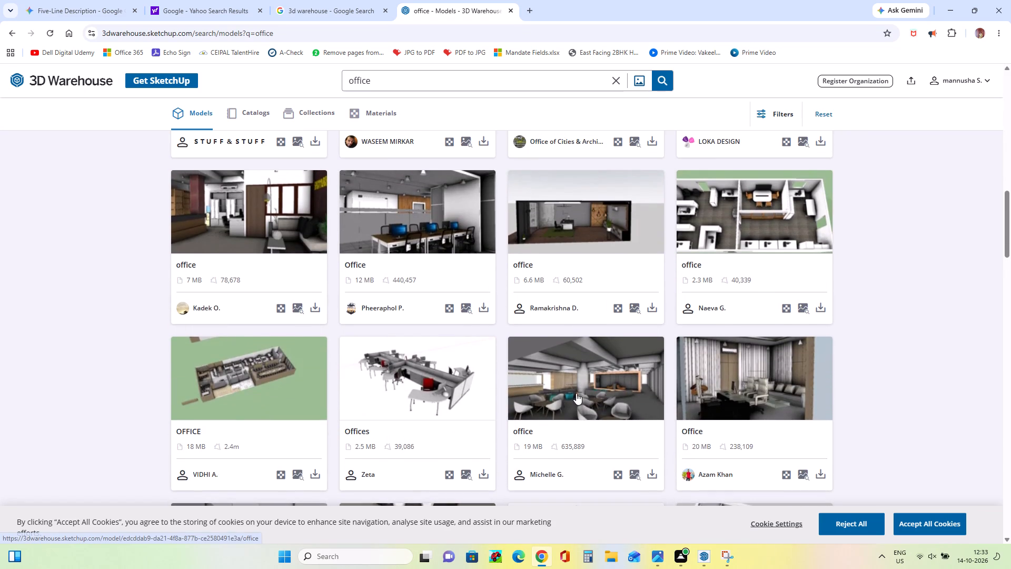
scroll(576, 393, "down", 7)
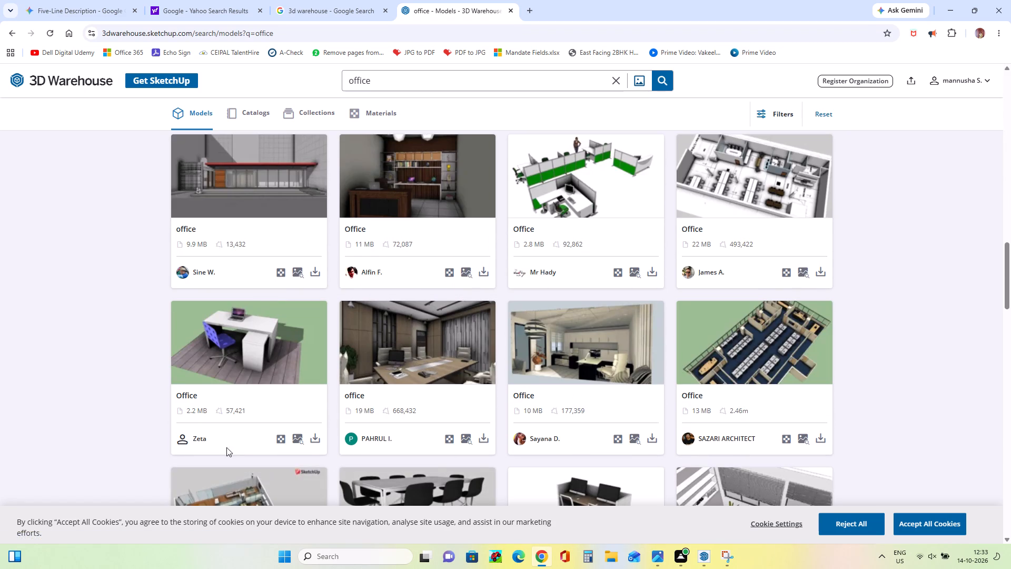
left_click(315, 439)
left_click(325, 463)
Browse further office models and download the 8.3 MB Office Table with the dark armchairs.
scroll(655, 374, "down", 4)
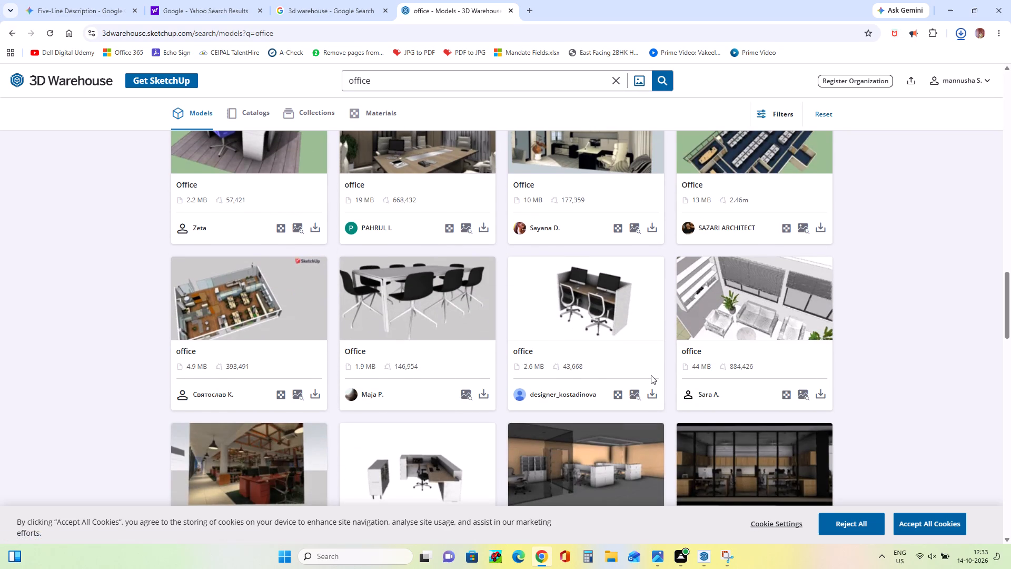
scroll(651, 375, "down", 2)
scroll(651, 375, "up", 13)
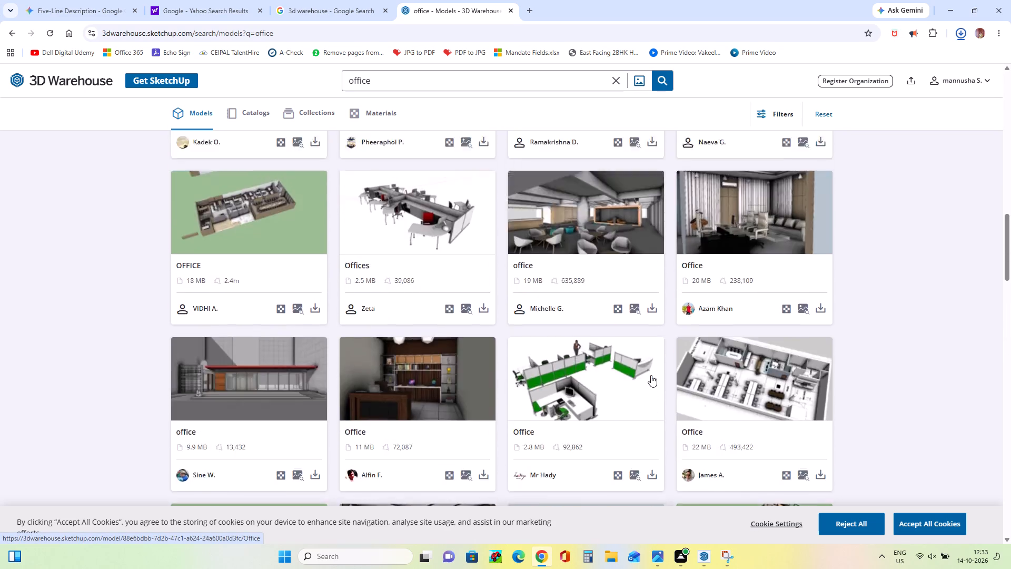
scroll(651, 375, "up", 8)
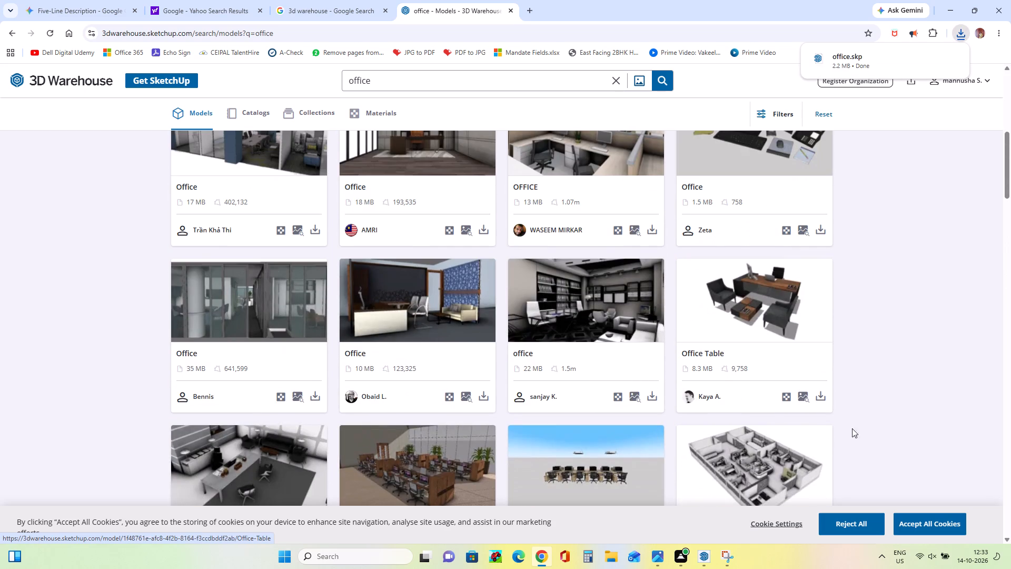
left_click(818, 396)
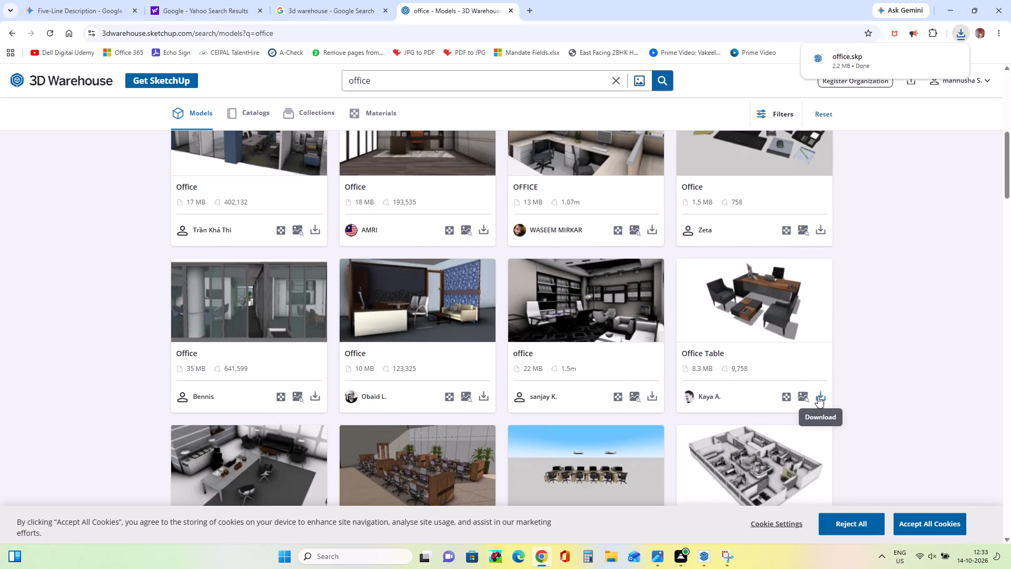
left_click(831, 423)
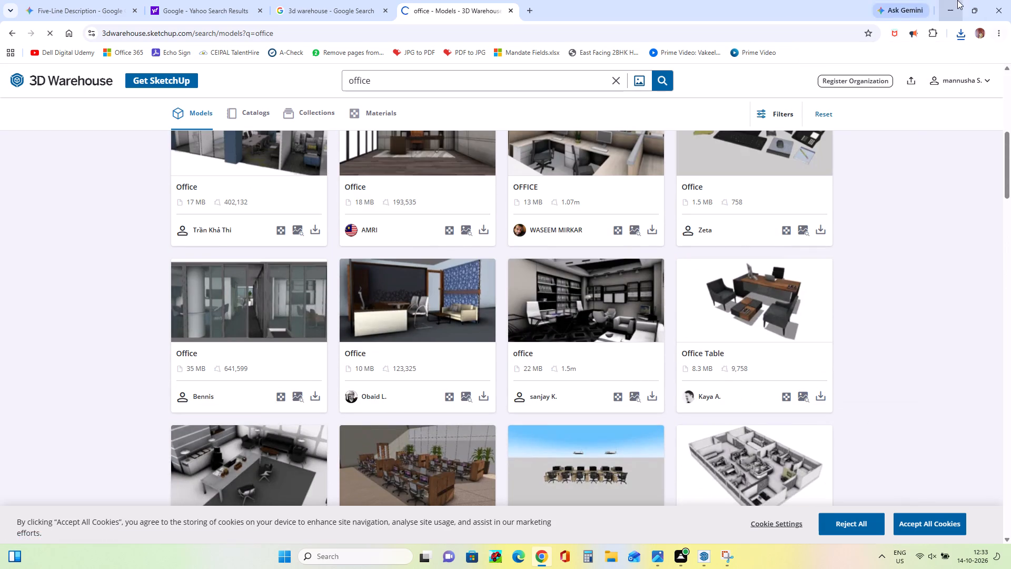
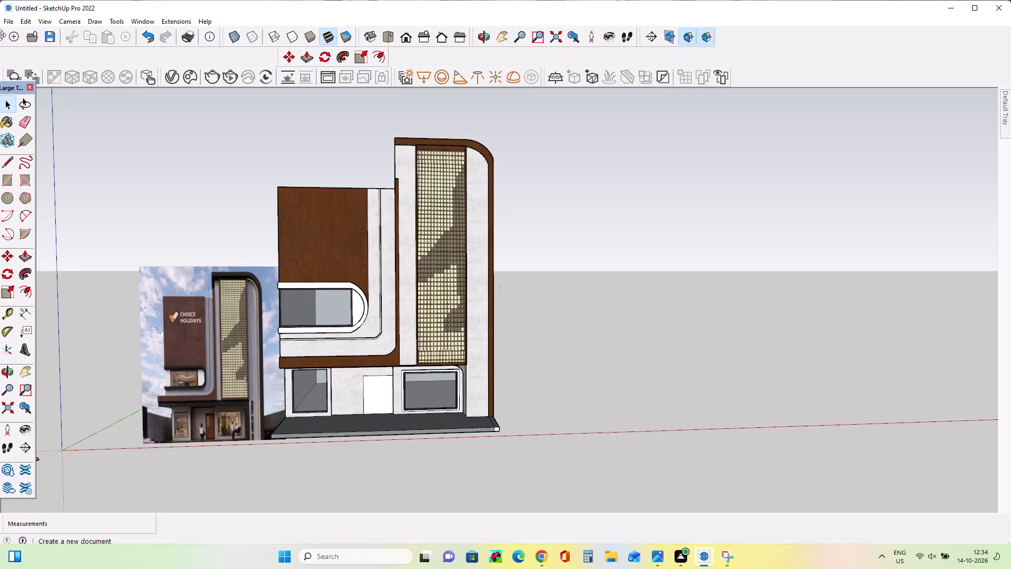
Import the downloaded çalışma+masası_1 office table model and place it on the open ground beside the building.
left_click(9, 22)
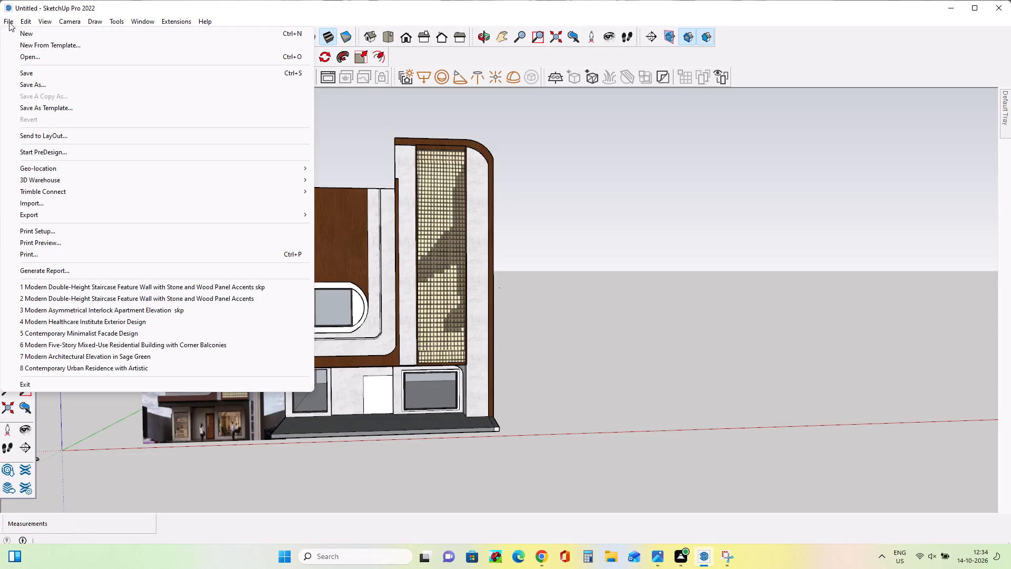
left_click(78, 199)
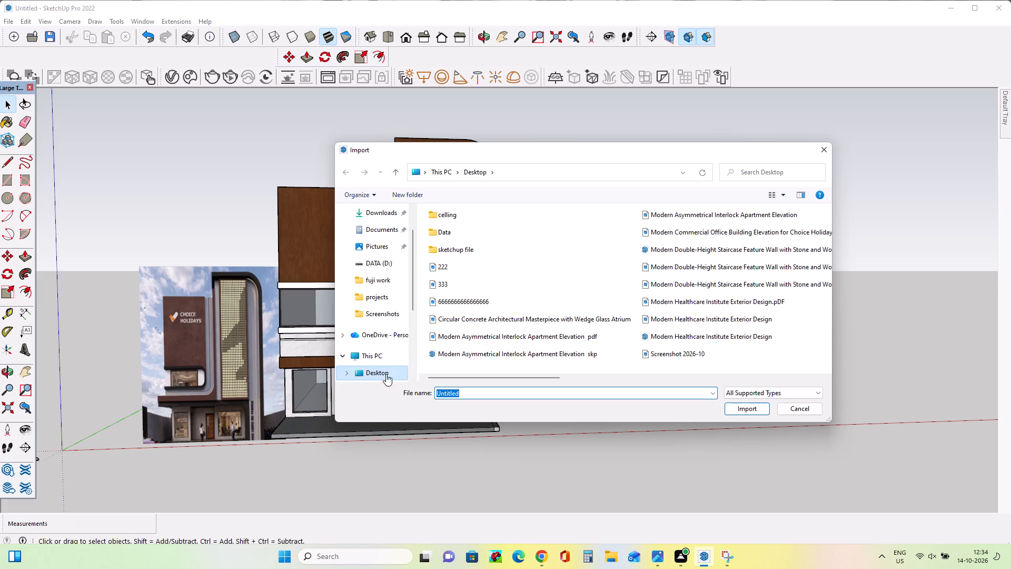
scroll(381, 324, "down", 3)
left_click(383, 354)
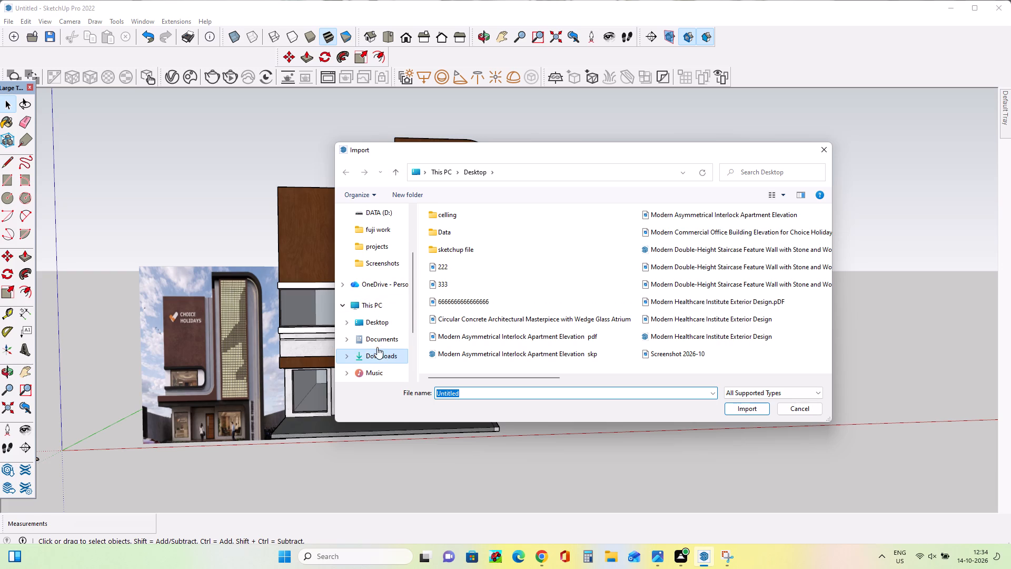
left_click(451, 242)
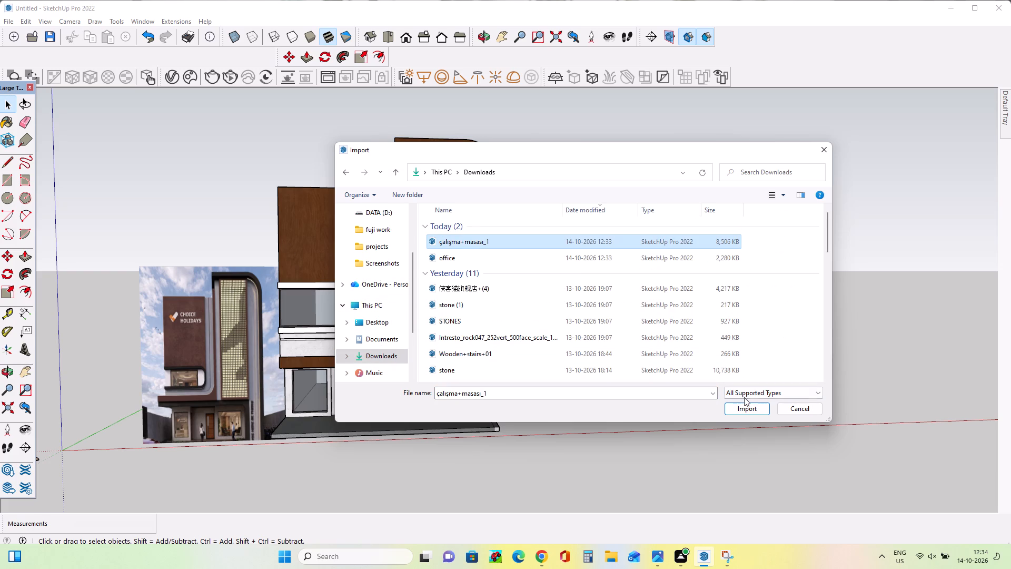
left_click(751, 405)
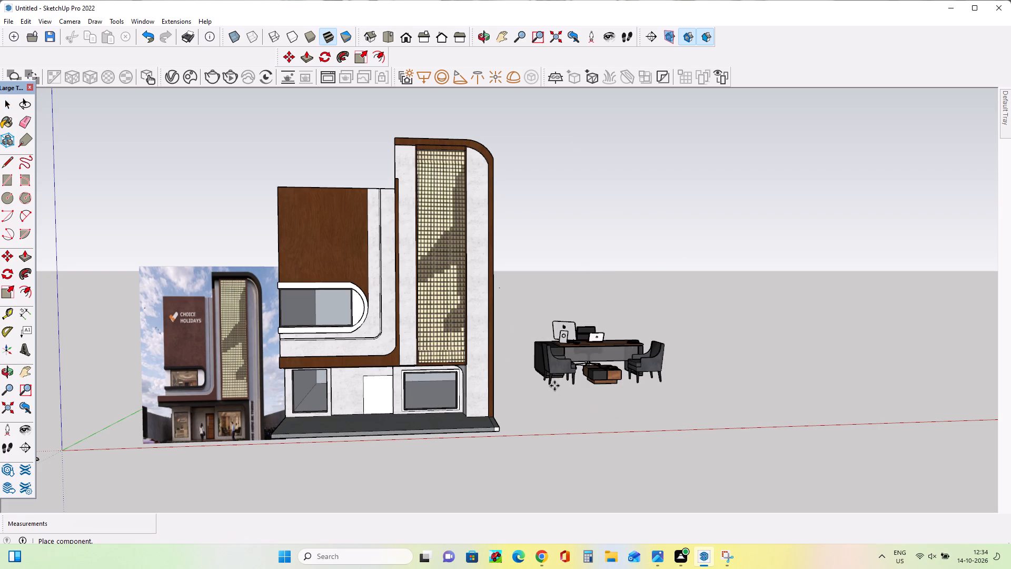
left_click(550, 390)
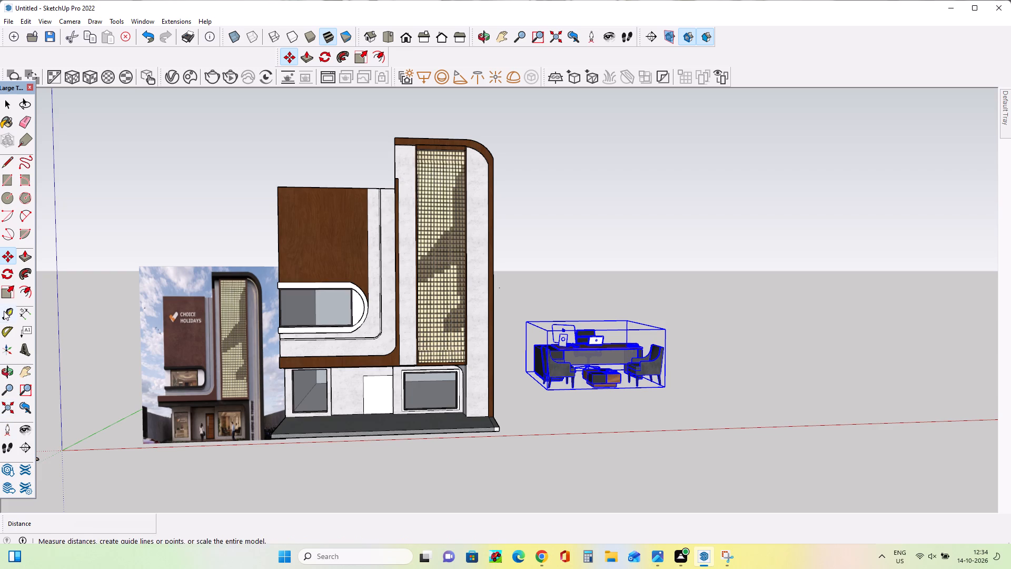
Scale the imported office table set down uniformly by a factor of about 0.55.
left_click(8, 292)
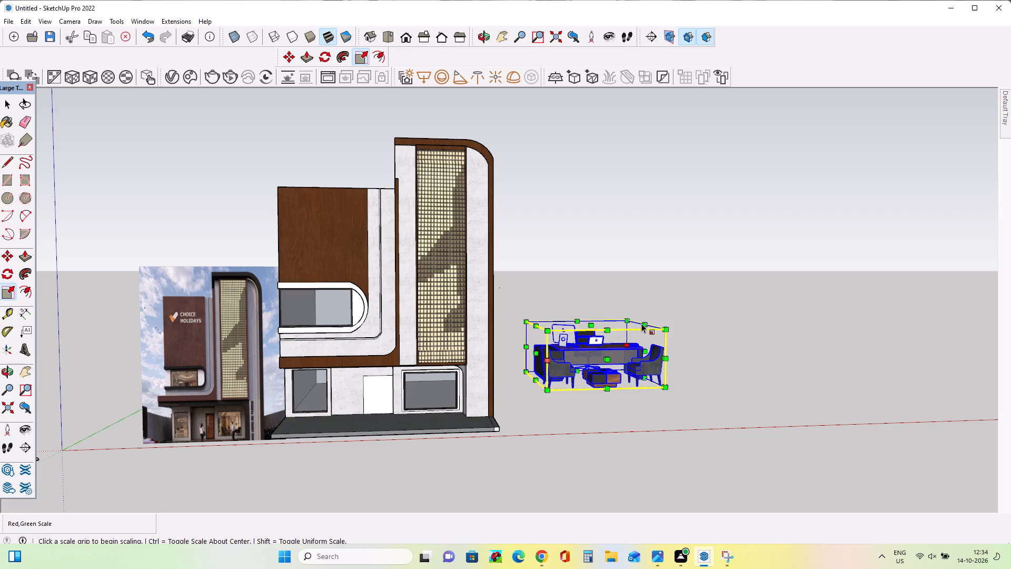
left_click(663, 327)
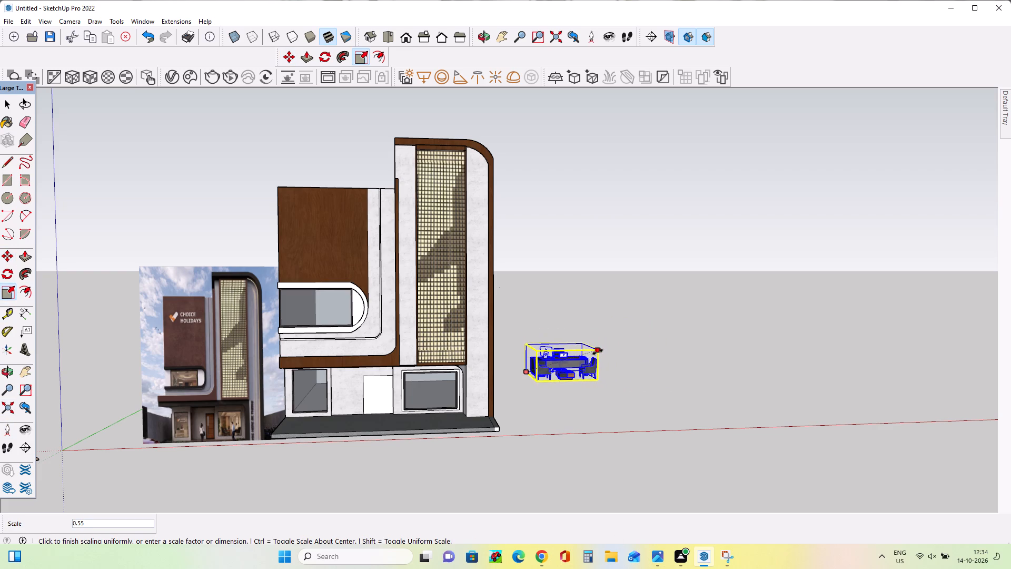
left_click(593, 355)
middle_click_drag(556, 392, 601, 535)
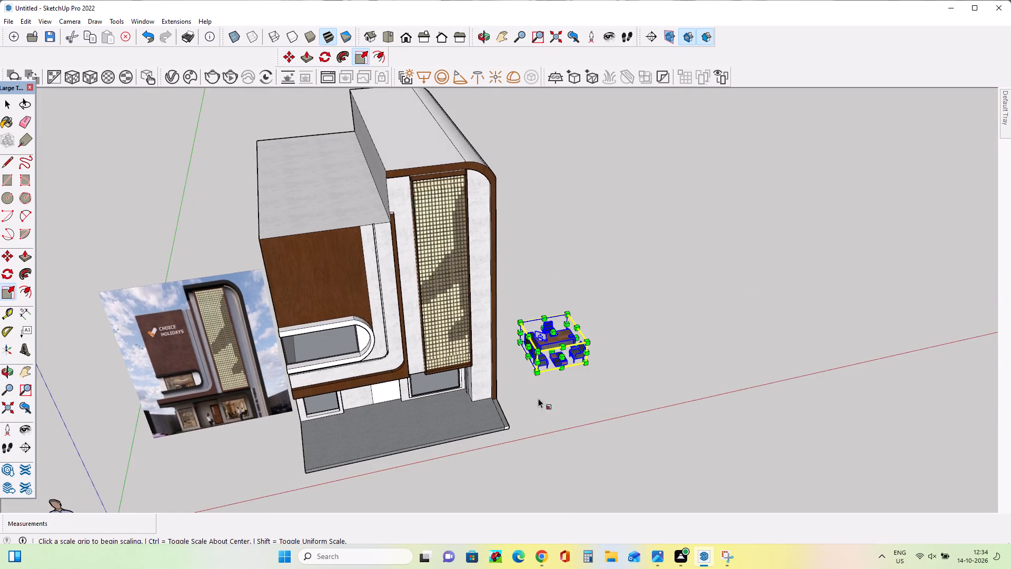
scroll(537, 356, "up", 9)
middle_click_drag(598, 425, 598, 446)
scroll(606, 446, "down", 4)
middle_click_drag(624, 448, 538, 339)
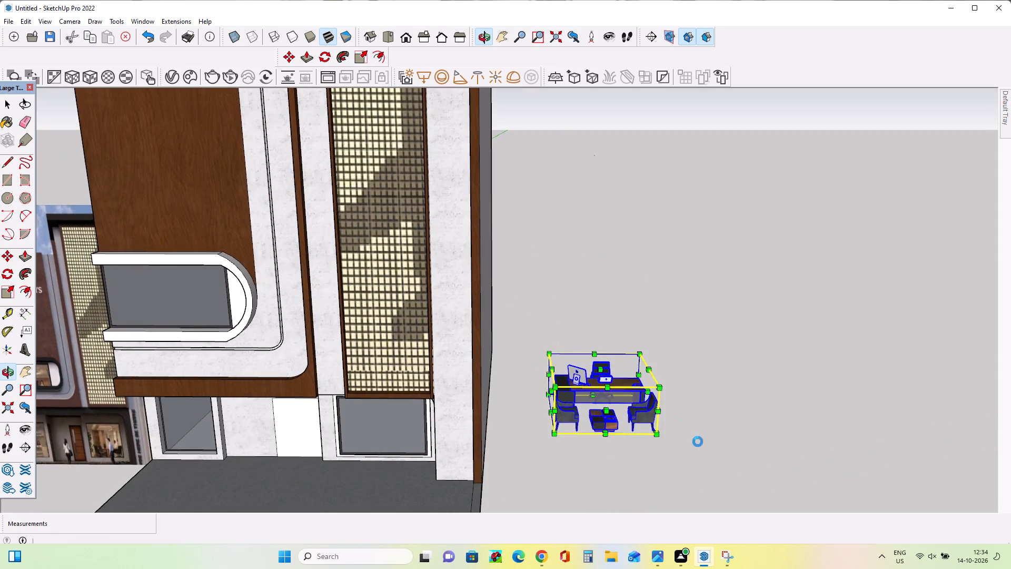
Scale the office table set down uniformly again by a factor of about 0.75.
left_click(660, 387)
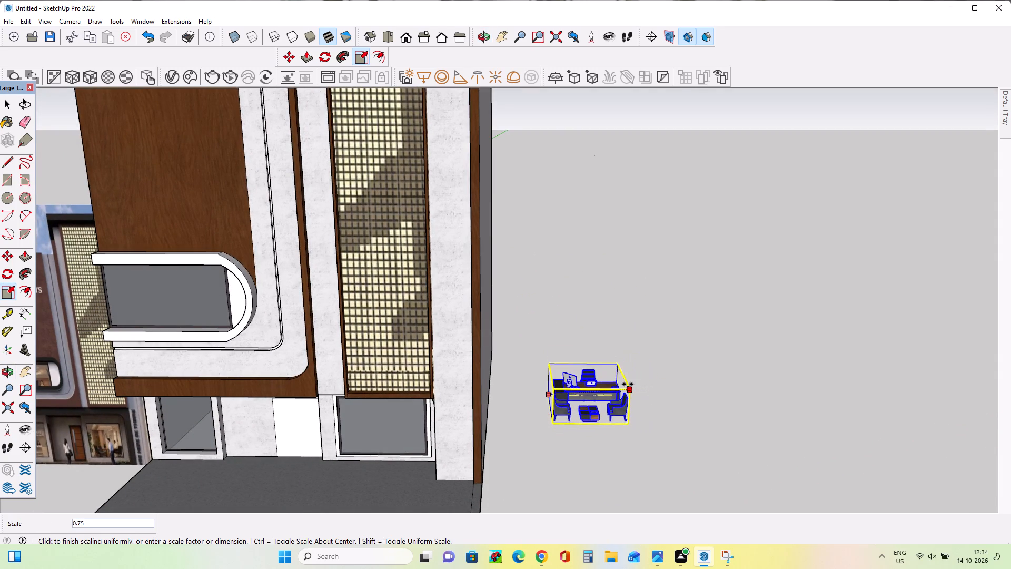
left_click(620, 383)
scroll(563, 418, "up", 4)
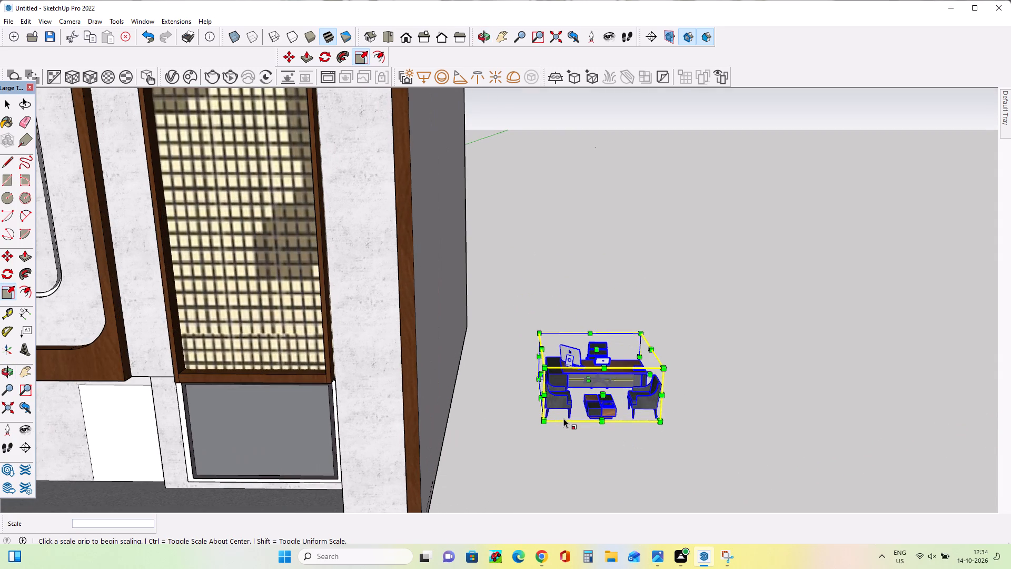
scroll(563, 418, "down", 6)
middle_click_drag(569, 443, 585, 405)
scroll(592, 421, "up", 4)
scroll(595, 420, "down", 4)
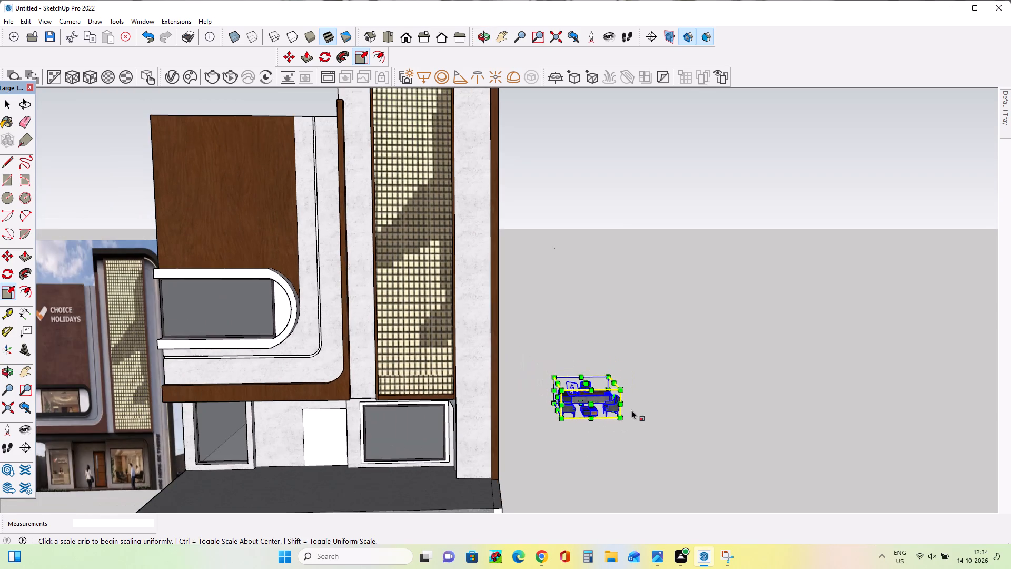
Shrink the office table set slightly further along the red and blue axes.
left_click(616, 384)
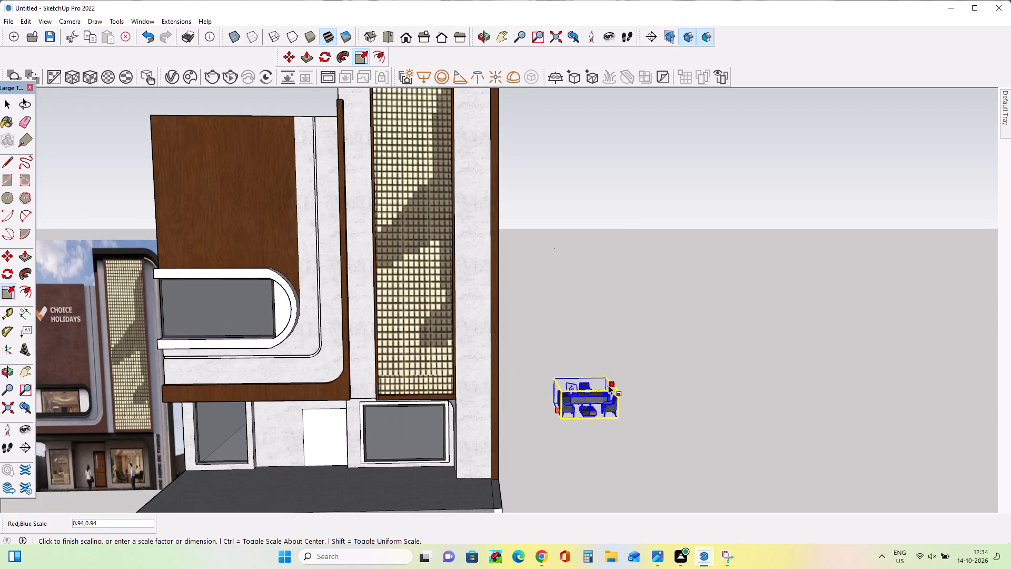
left_click(600, 387)
middle_click_drag(546, 435, 557, 426)
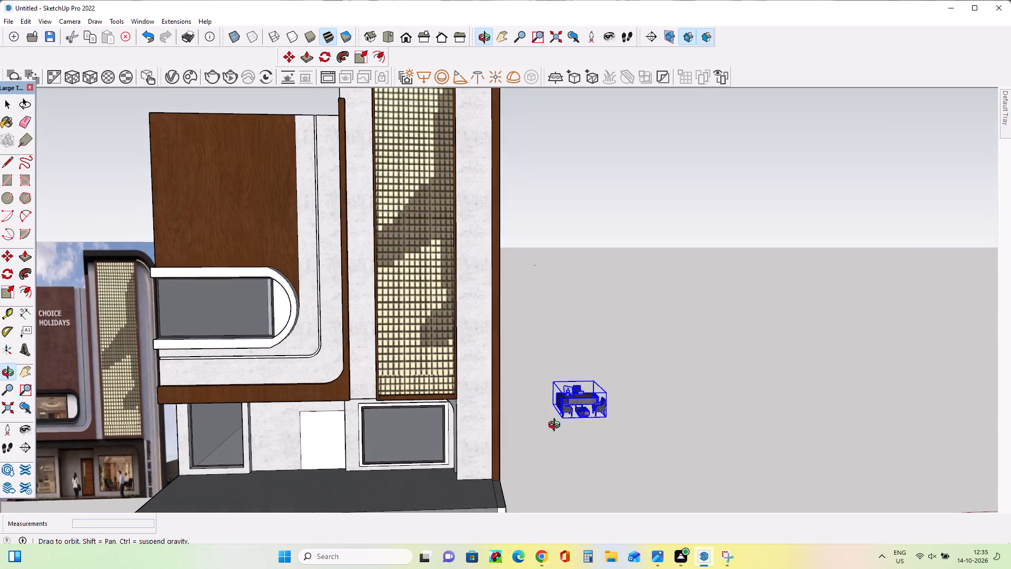
middle_click_drag(557, 426, 561, 426)
Delete the grey face filling the ground-floor window beneath the yellow grid panel.
left_click(6, 101)
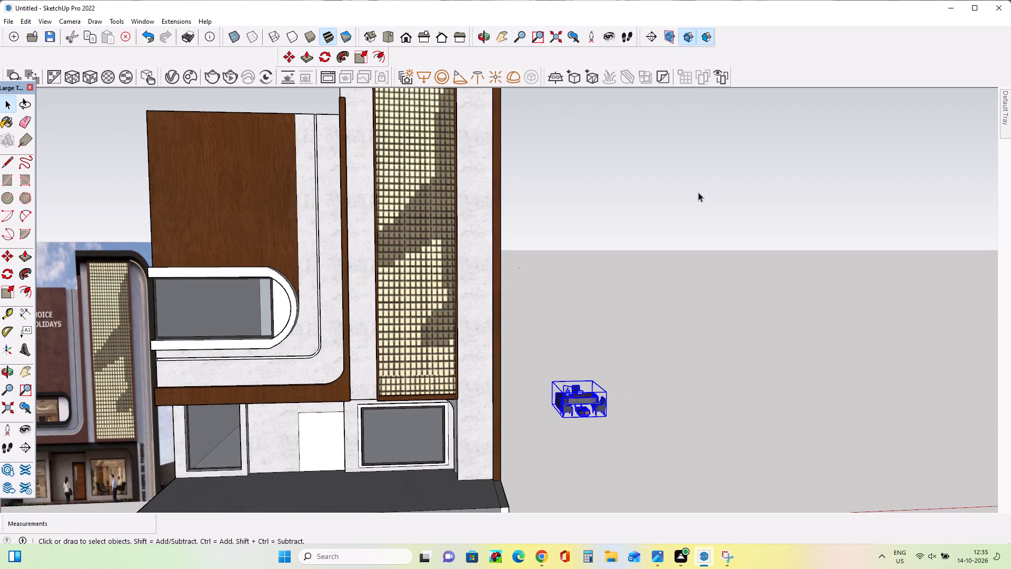
left_click(698, 192)
left_click(392, 435)
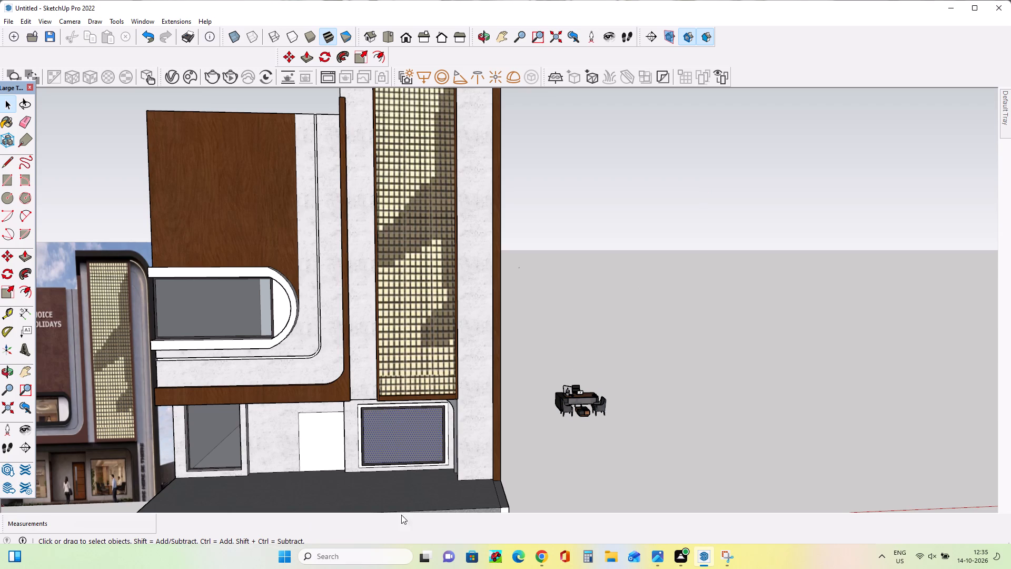
key("Delete")
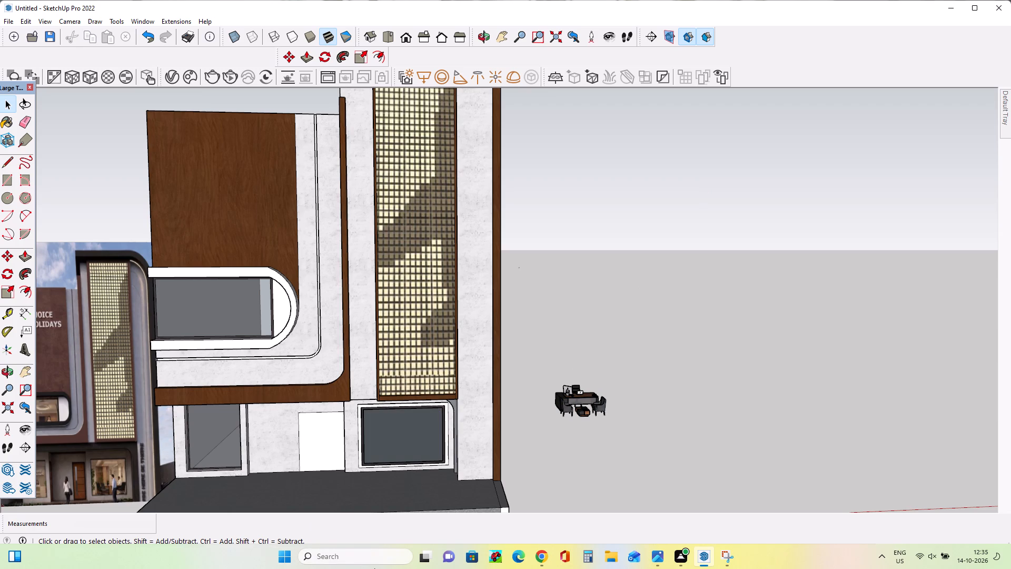
Paint the back and side walls of the room behind the opened ground-floor window with 0009_Linen from Colors-Named.
scroll(408, 438, "up", 6)
middle_click_drag(412, 435, 437, 382)
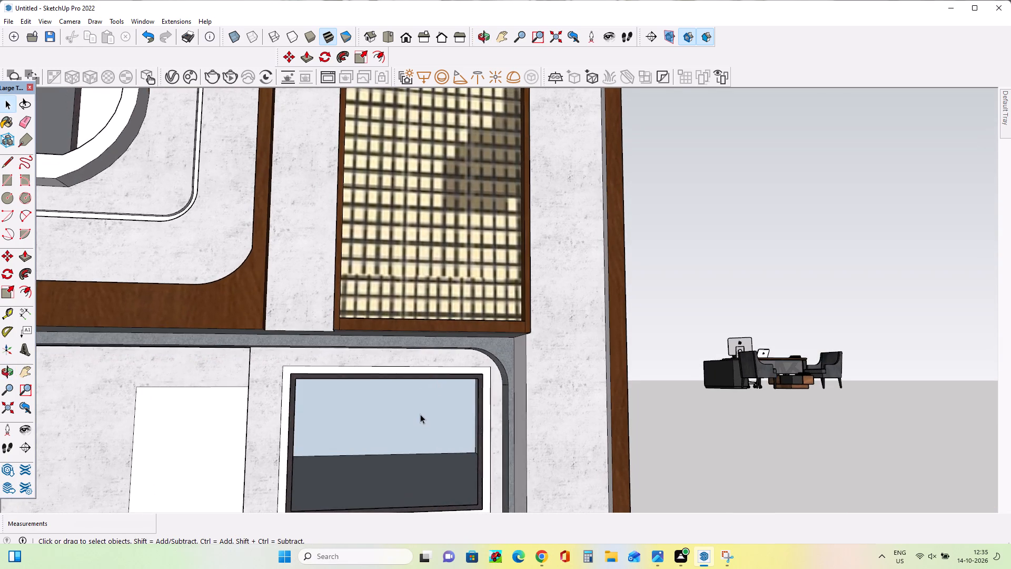
scroll(425, 432, "down", 5)
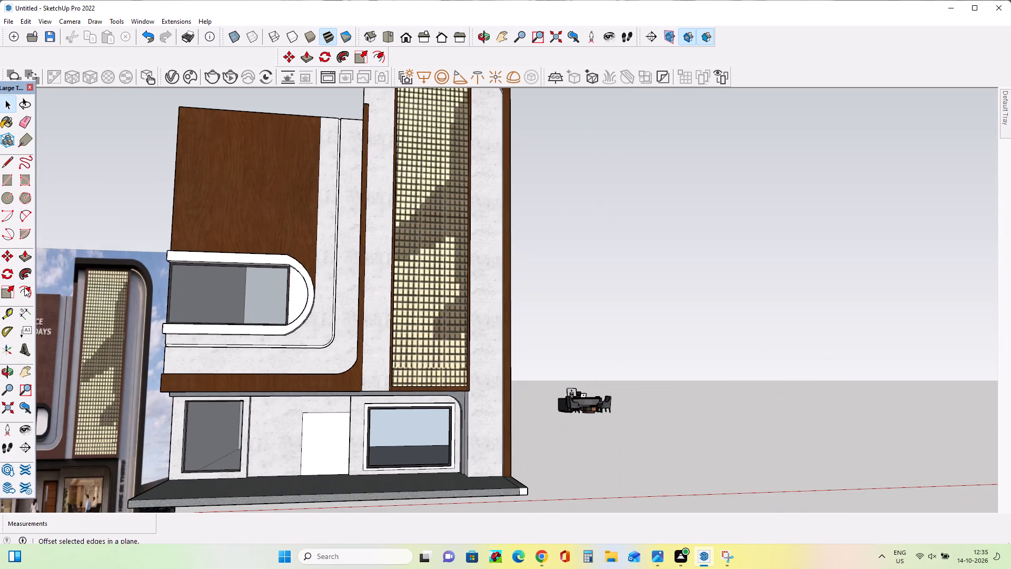
left_click(25, 375)
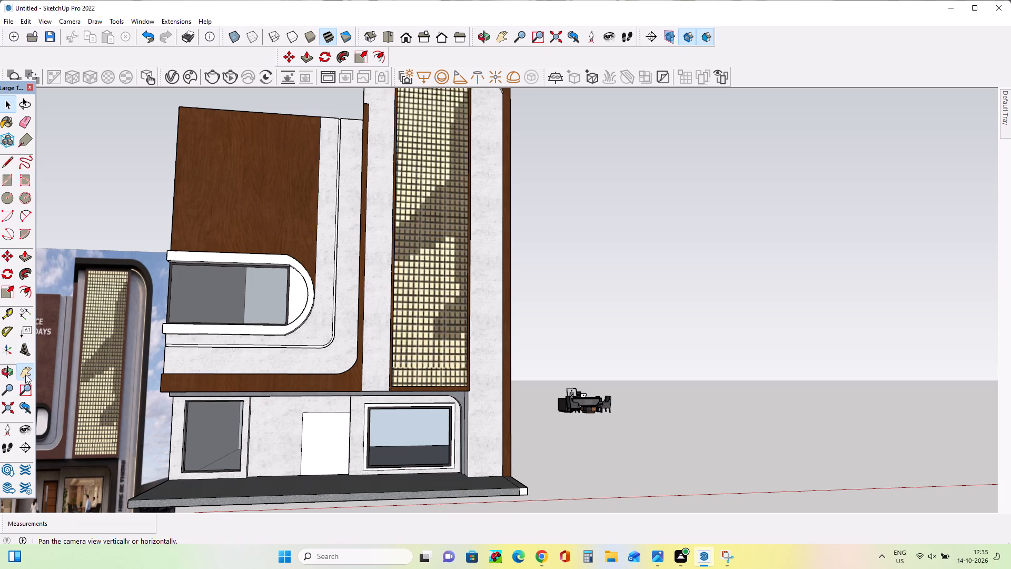
left_click_drag(447, 371, 449, 326)
middle_click_drag(467, 339, 458, 407)
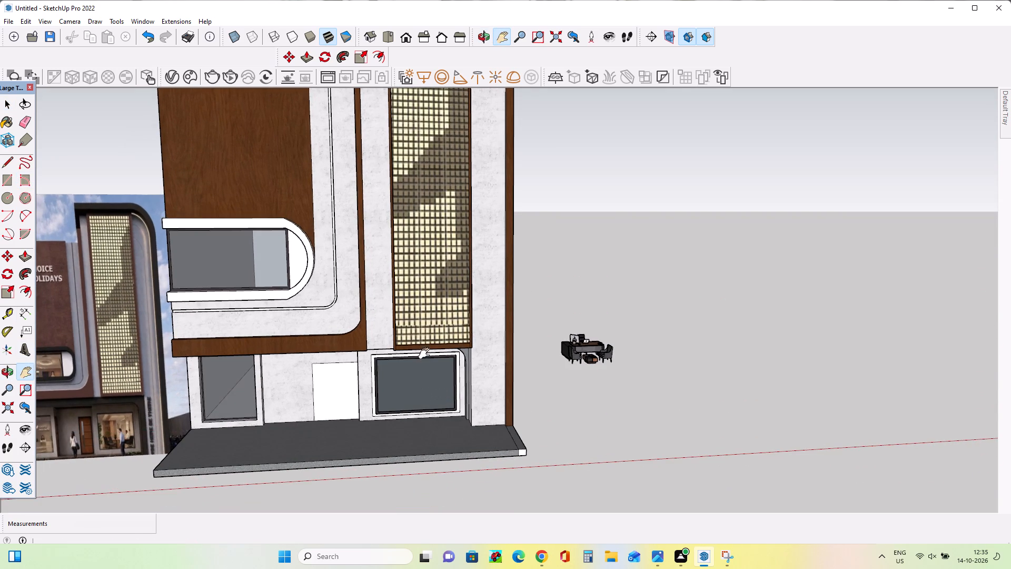
middle_click(427, 348)
scroll(422, 388, "up", 1)
middle_click_drag(422, 359, 434, 305)
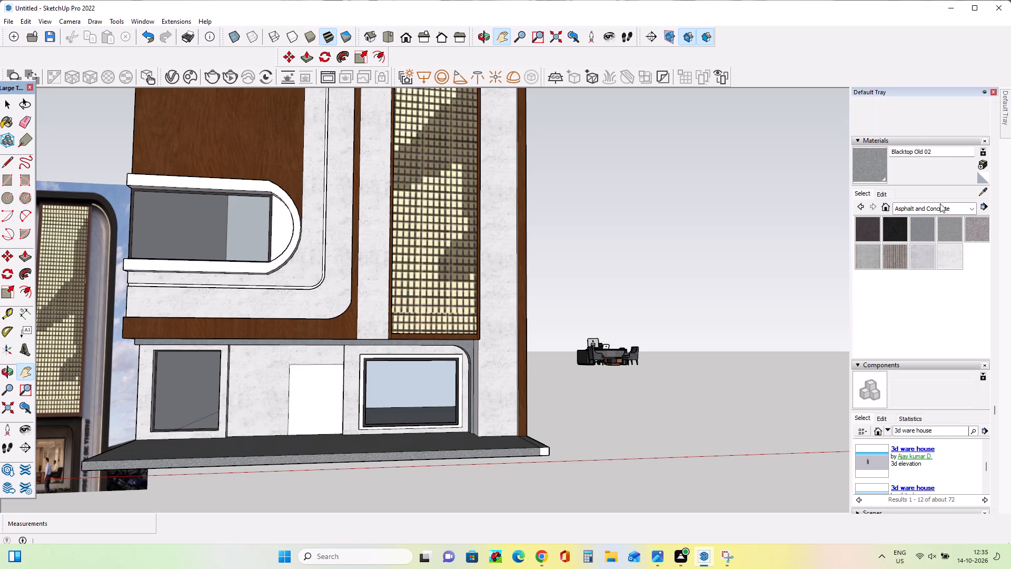
left_click(944, 210)
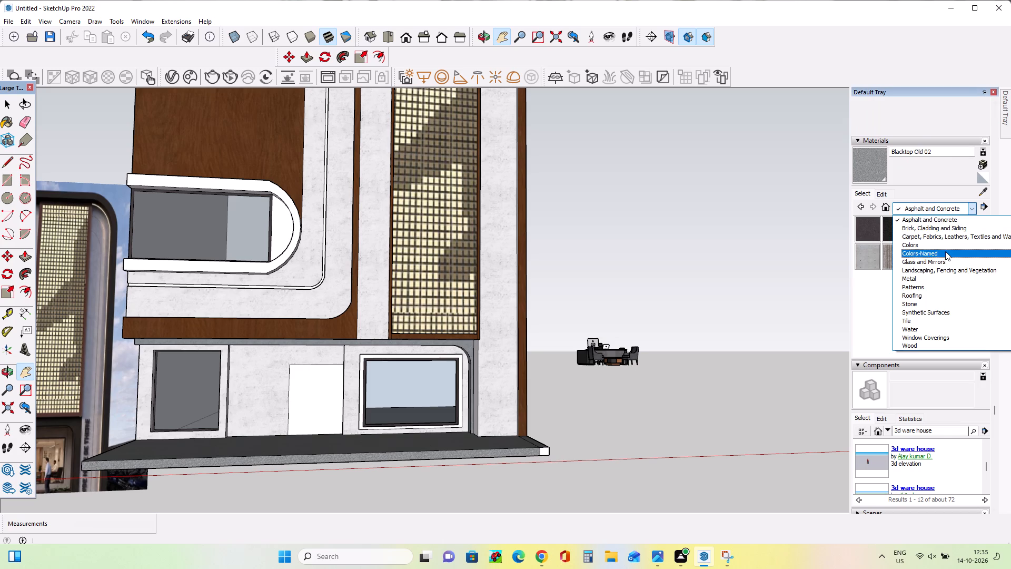
left_click(945, 251)
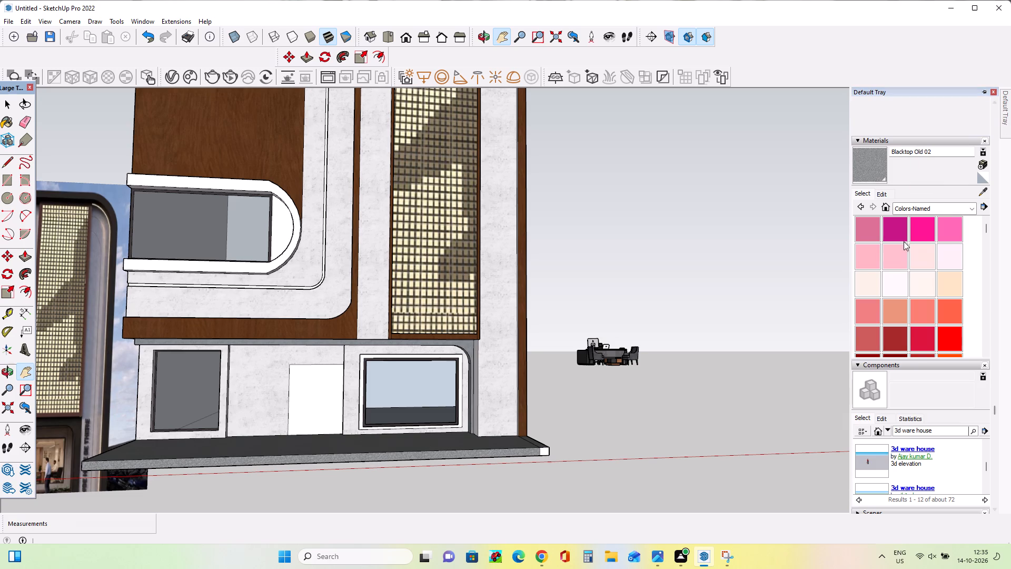
left_click(923, 284)
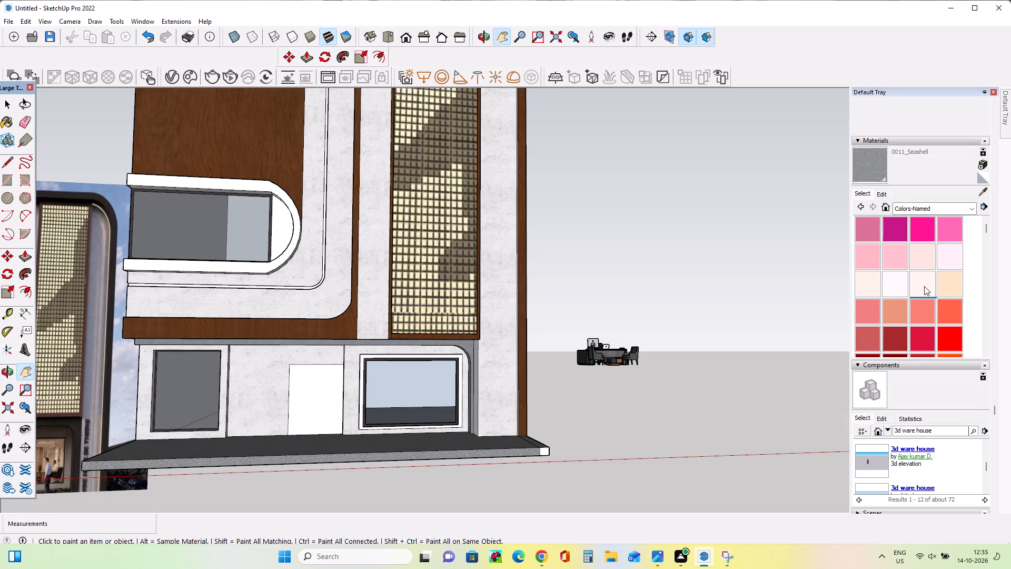
left_click(862, 283)
scroll(401, 409, "up", 4)
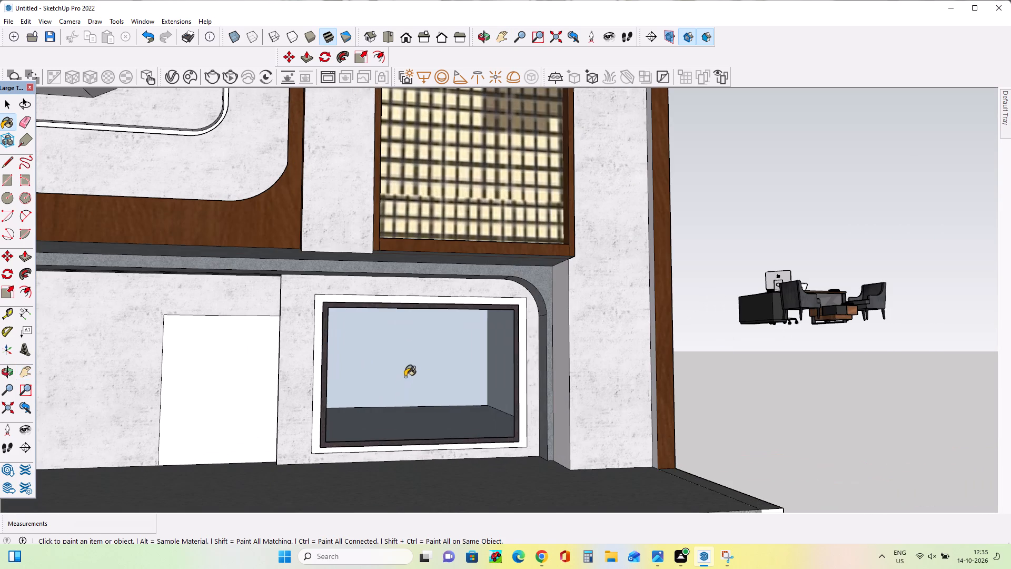
left_click(410, 368)
left_click(493, 367)
scroll(559, 371, "up", 1)
middle_click_drag(502, 370, 330, 379)
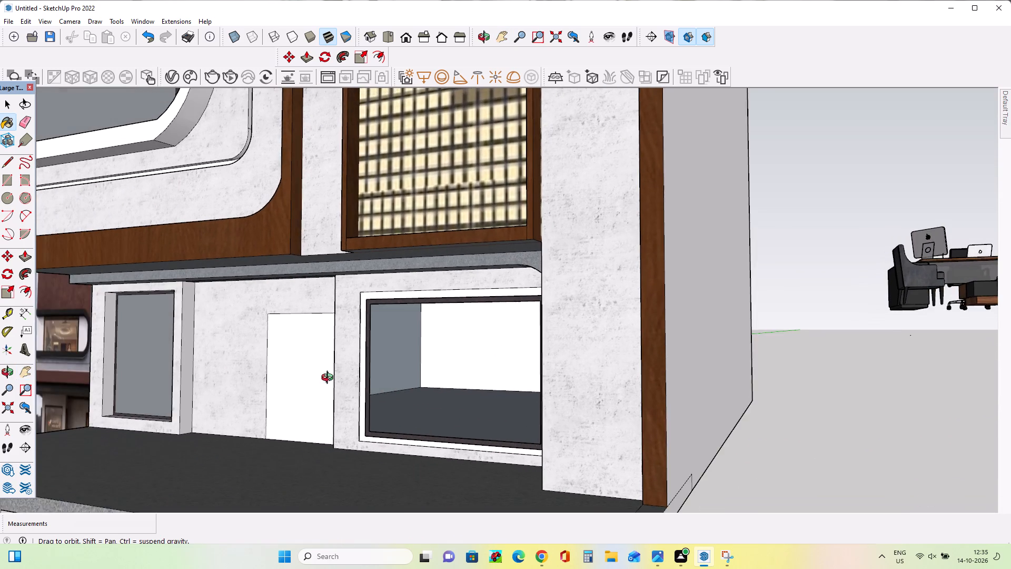
middle_click_drag(330, 379, 346, 377)
left_click(376, 364)
middle_click_drag(468, 393, 580, 402)
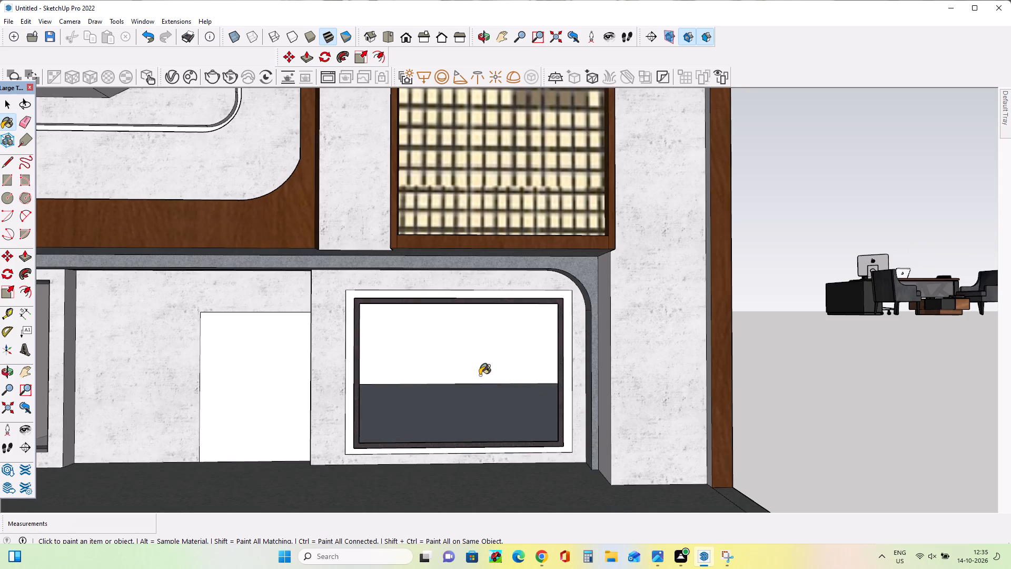
Paint the floor of the room behind the opened ground-floor window with a beige material from the Tile collection.
scroll(480, 375, "down", 7)
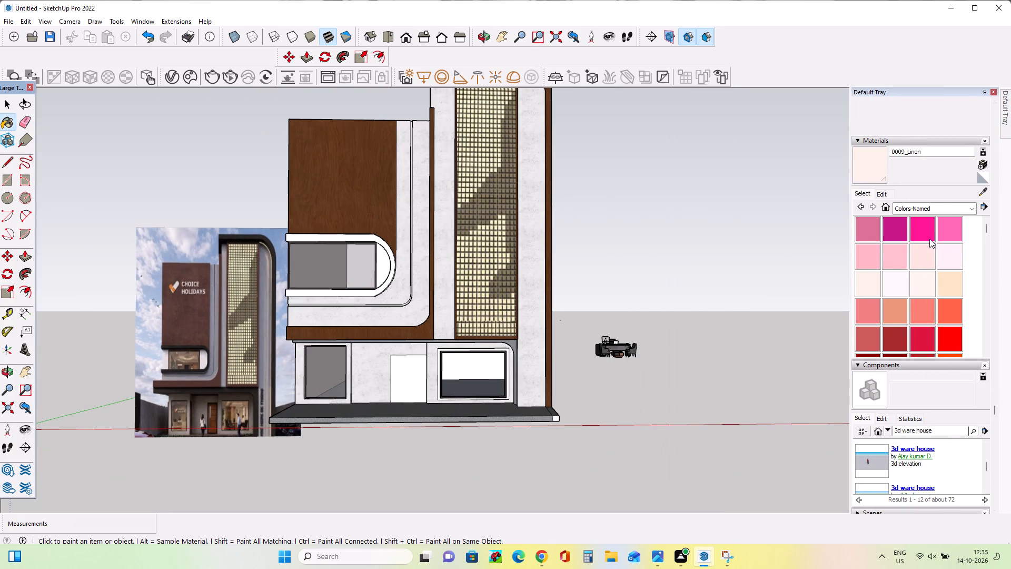
left_click(945, 207)
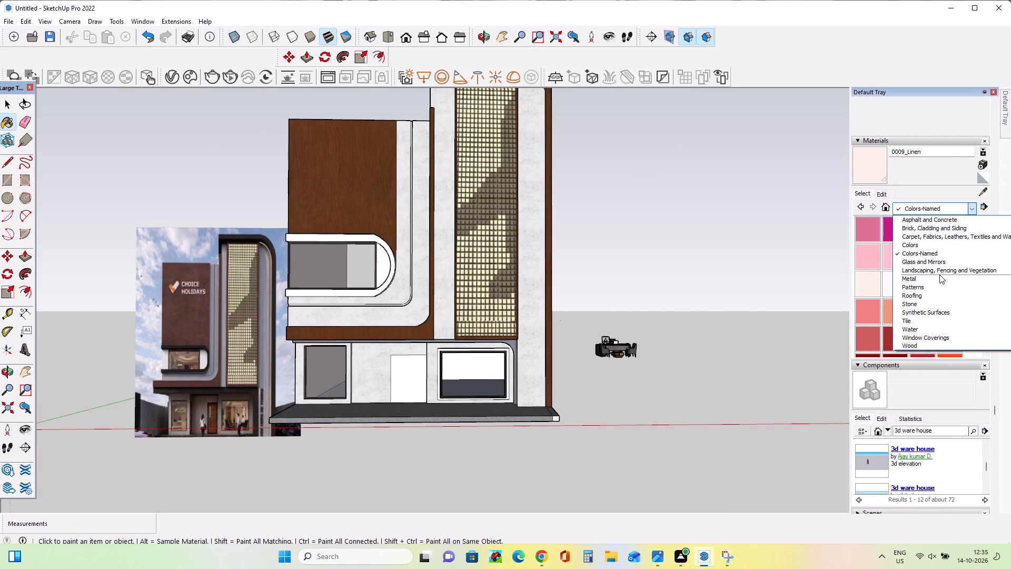
left_click(922, 318)
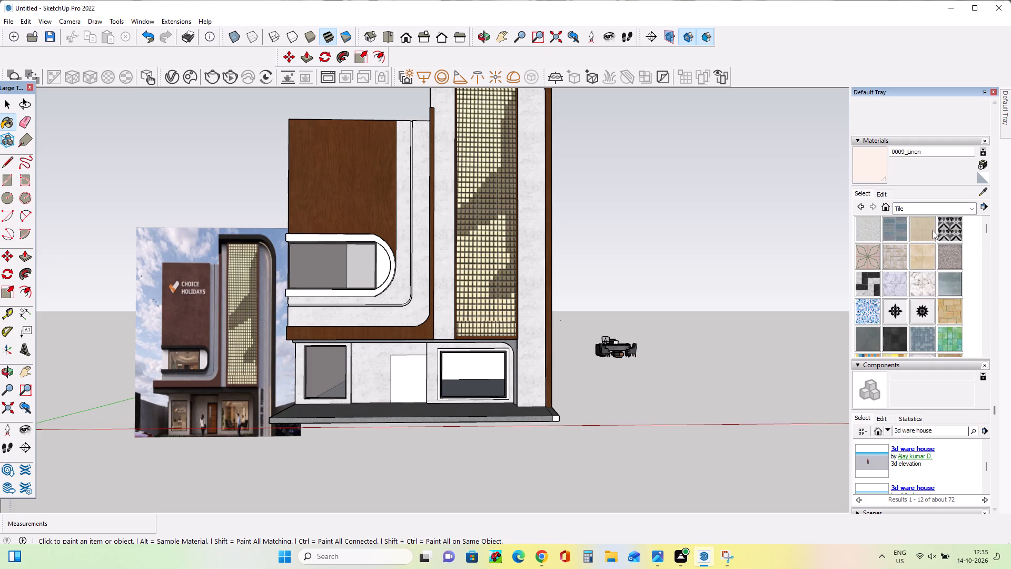
left_click(923, 262)
scroll(475, 382, "up", 6)
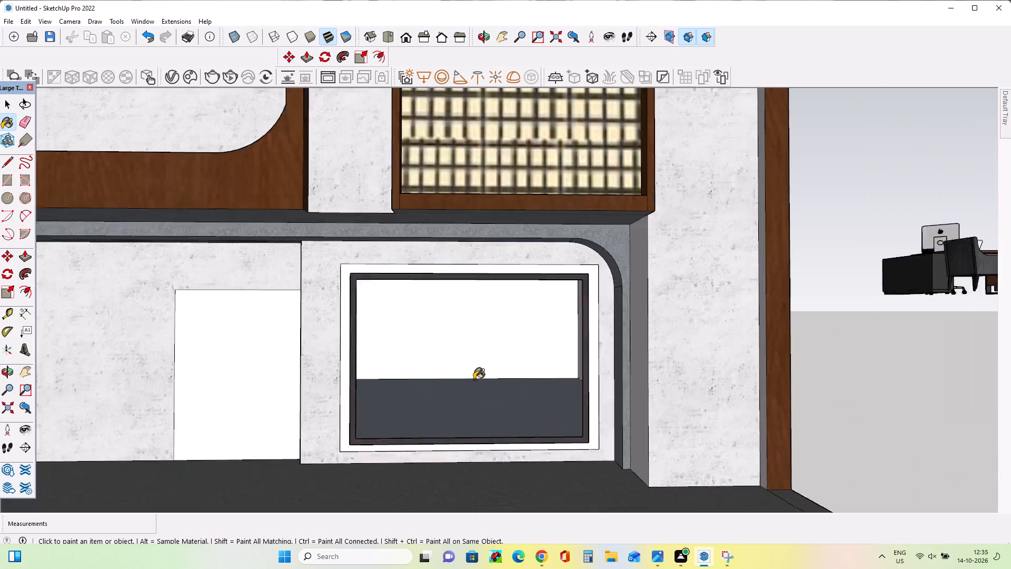
scroll(474, 379, "up", 2)
left_click(478, 408)
middle_click_drag(492, 395, 505, 416)
scroll(505, 416, "down", 4)
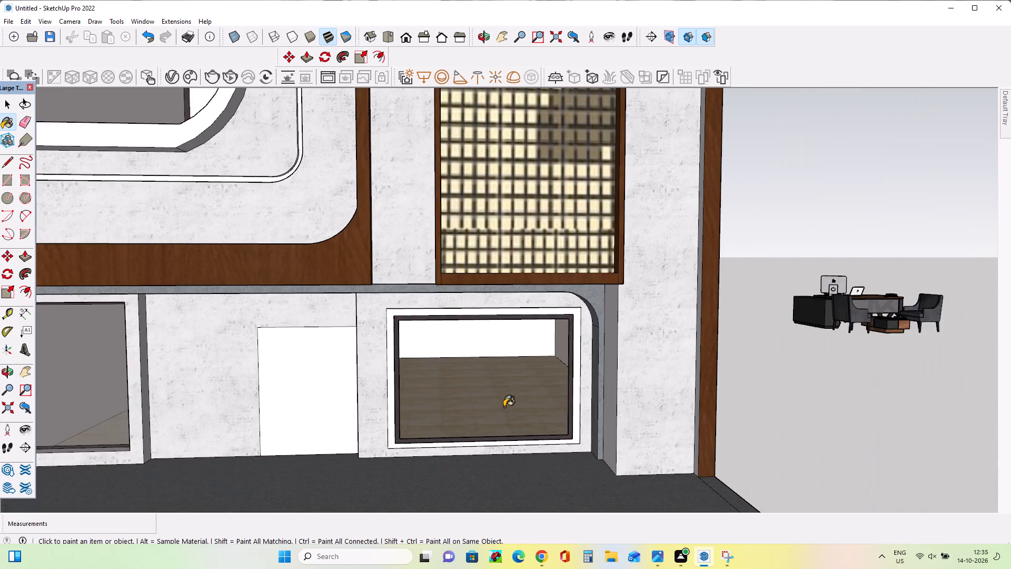
scroll(504, 402, "down", 4)
middle_click_drag(521, 395, 522, 405)
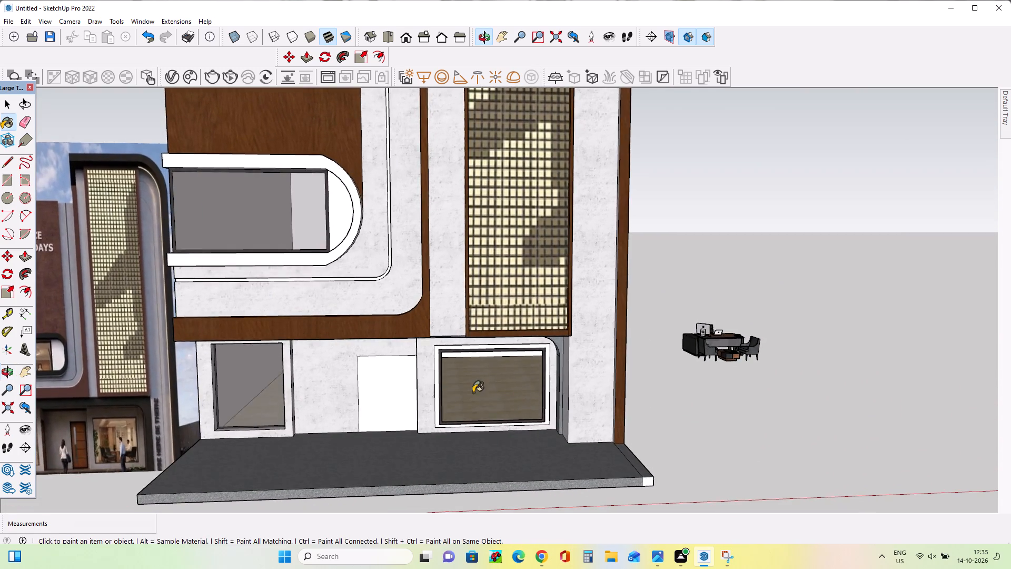
Move the office table set from beside the building about 9' 1 1/2" to the ground-floor window beneath the yellow grid panel.
scroll(467, 384, "up", 3)
middle_click_drag(498, 401, 507, 378)
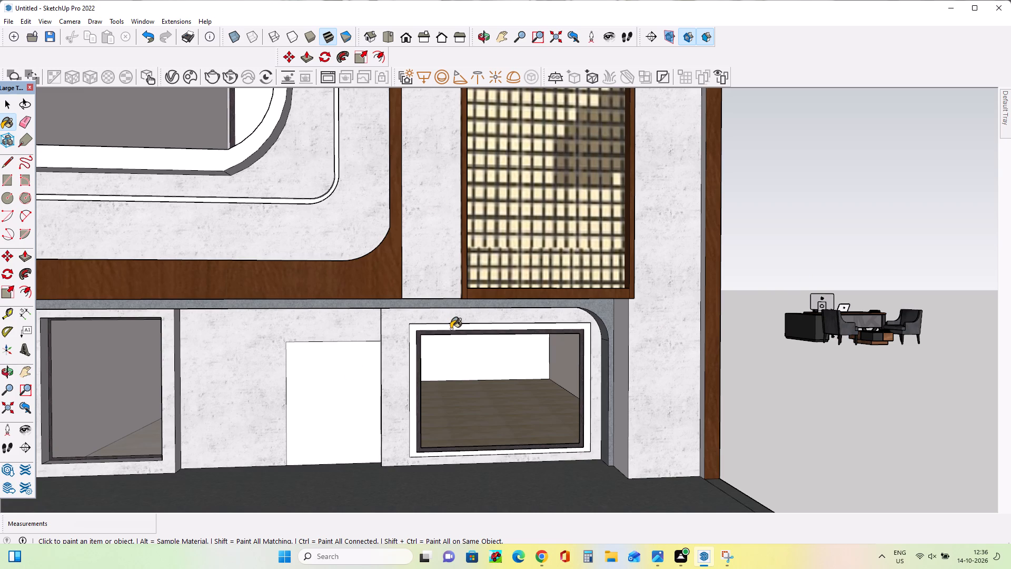
middle_click_drag(508, 377, 495, 326)
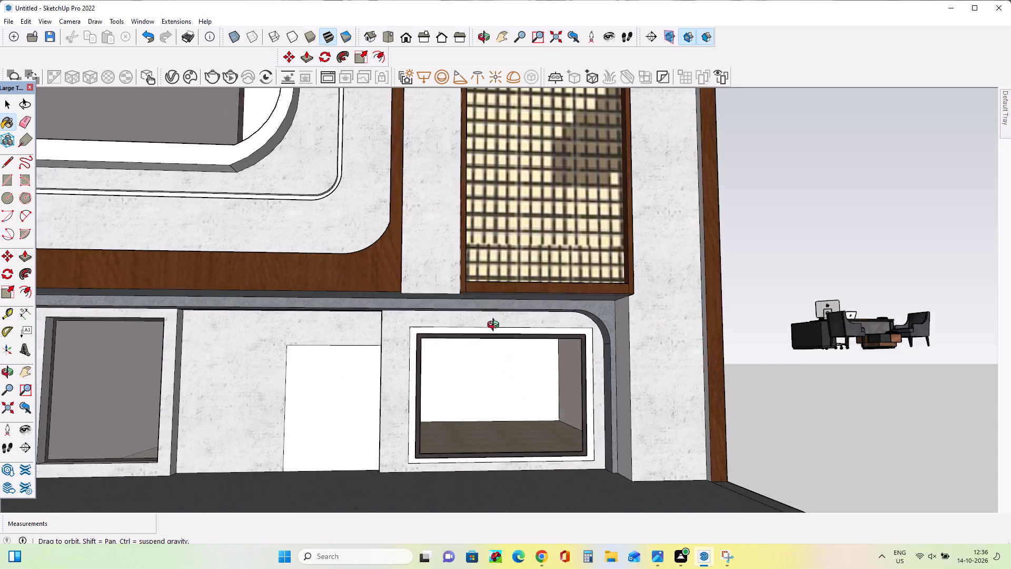
middle_click_drag(495, 326, 502, 356)
scroll(500, 352, "down", 3)
middle_click_drag(540, 387, 536, 397)
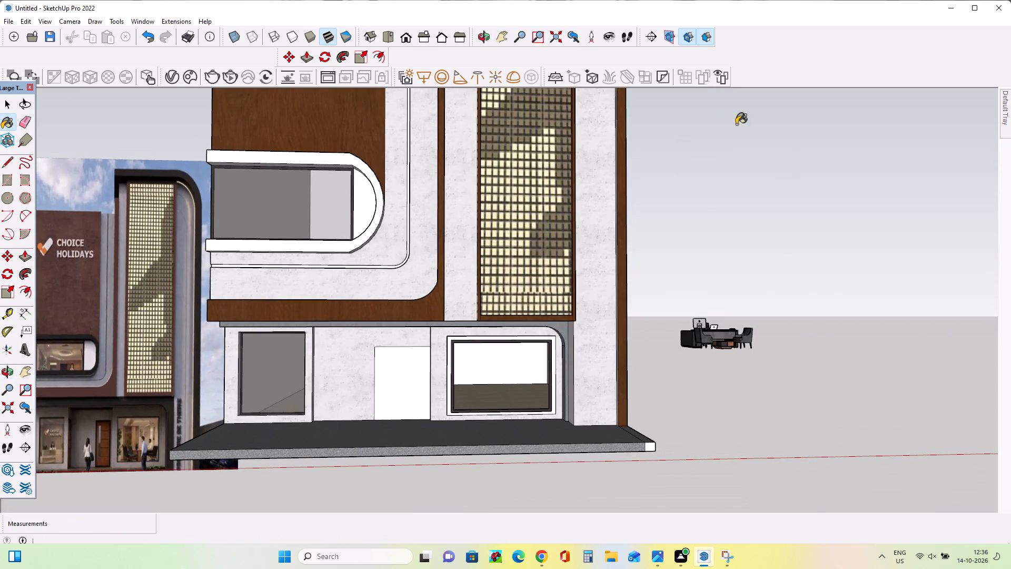
left_click(11, 105)
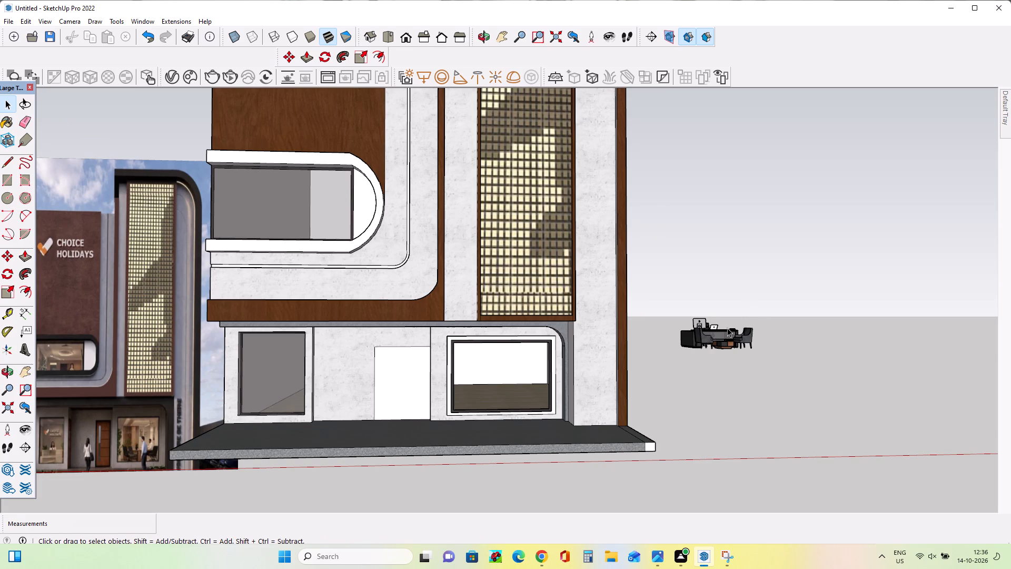
left_click(727, 328)
left_click(721, 350)
left_click(726, 339)
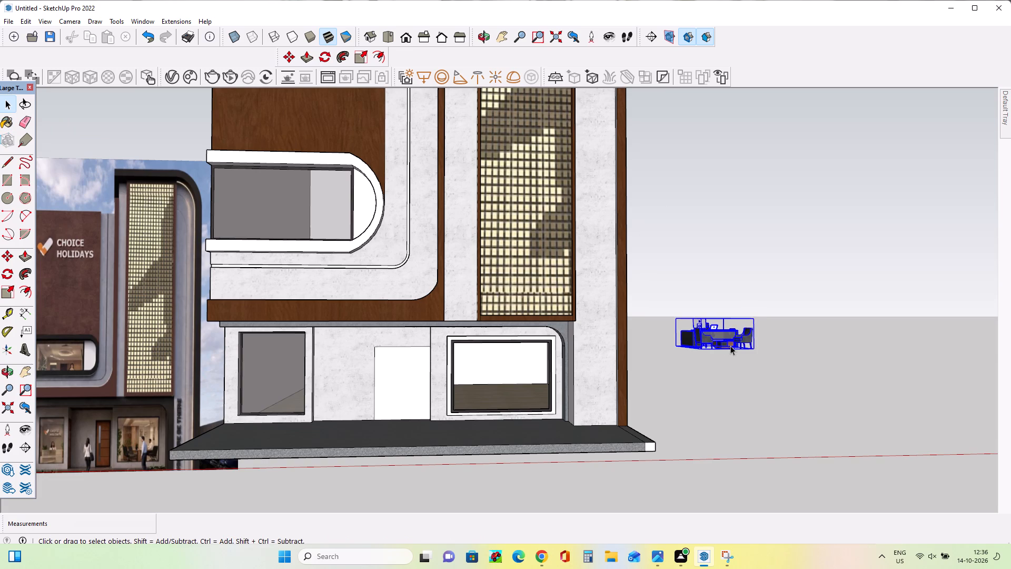
middle_click_drag(745, 386, 748, 418)
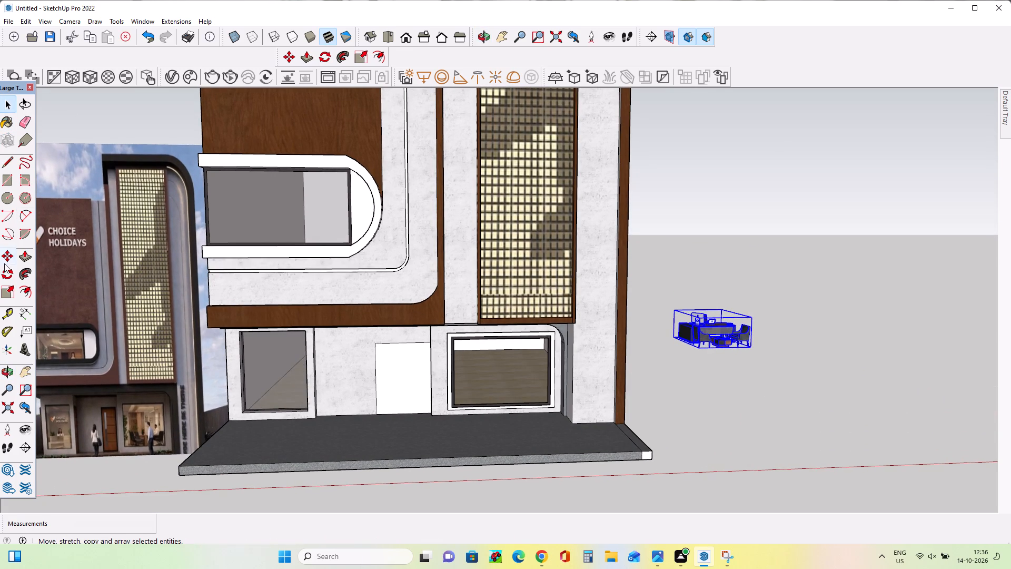
left_click(4, 260)
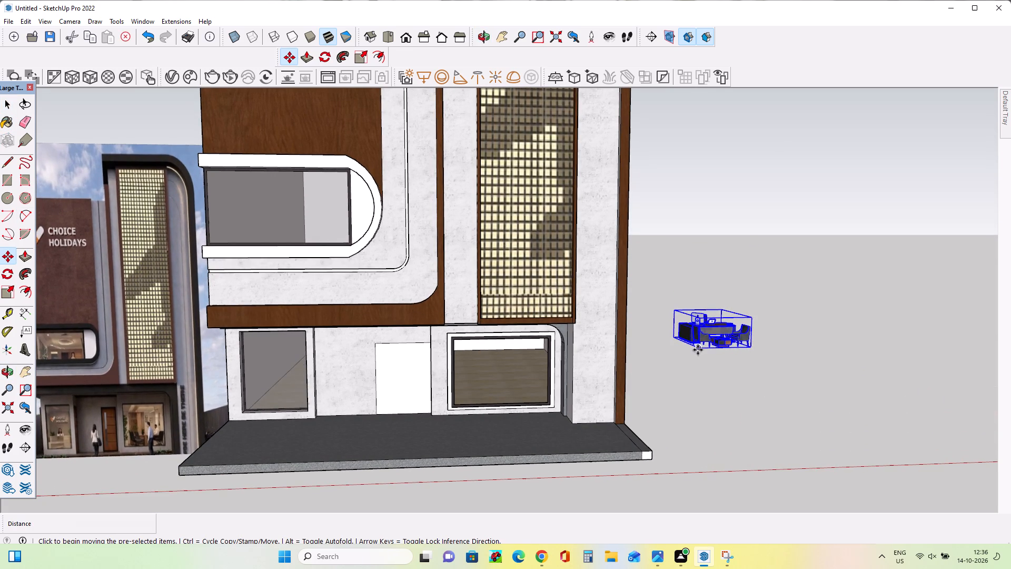
left_click(698, 350)
left_click(478, 384)
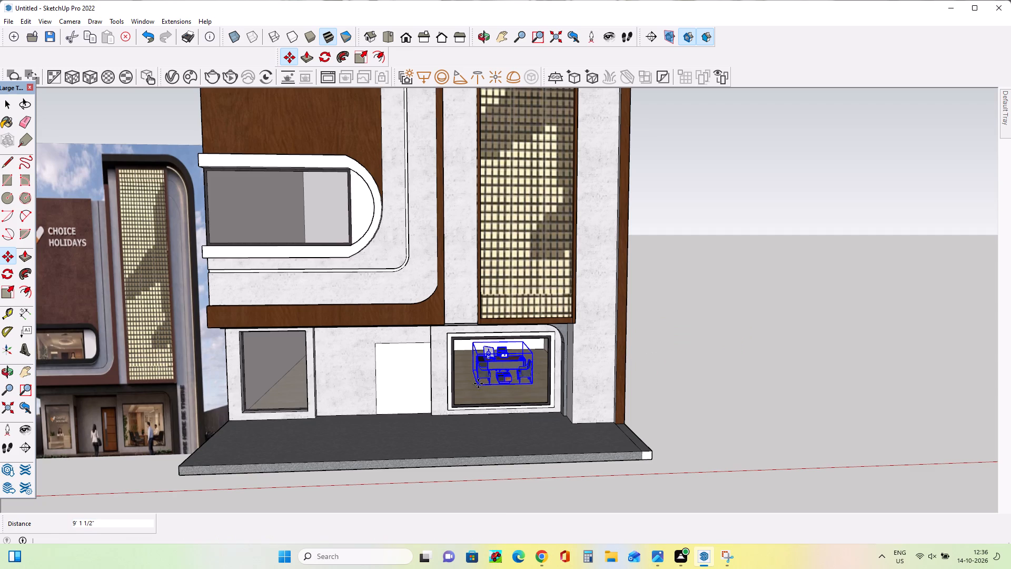
Lower the office table set onto the tiled floor inside the room behind the window.
middle_click_drag(523, 361, 536, 326)
scroll(481, 391, "up", 4)
left_click(481, 379)
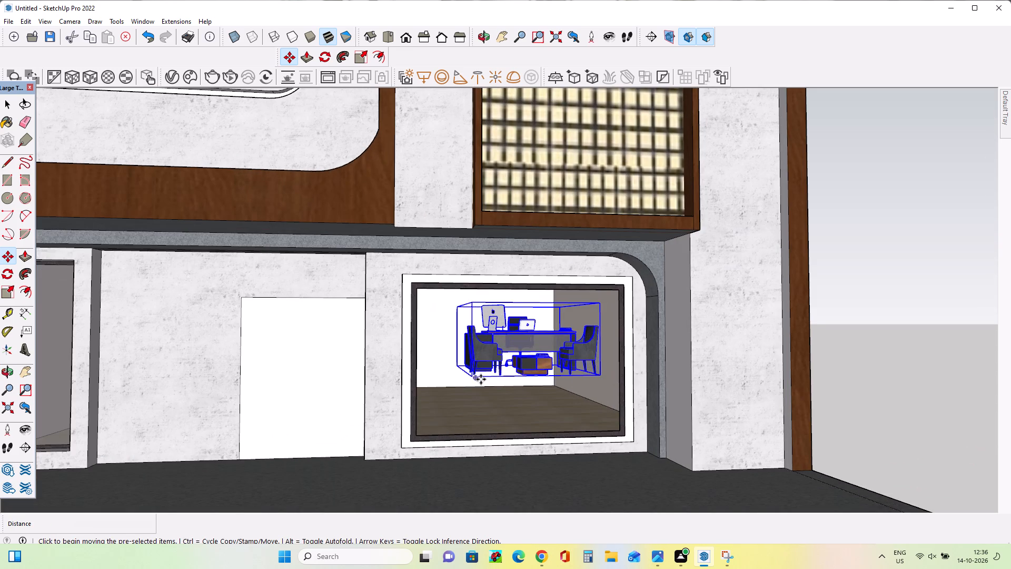
left_click(453, 417)
Scale up the office table set uniformly so it fills much more of the room behind the window.
middle_click_drag(533, 415, 474, 459)
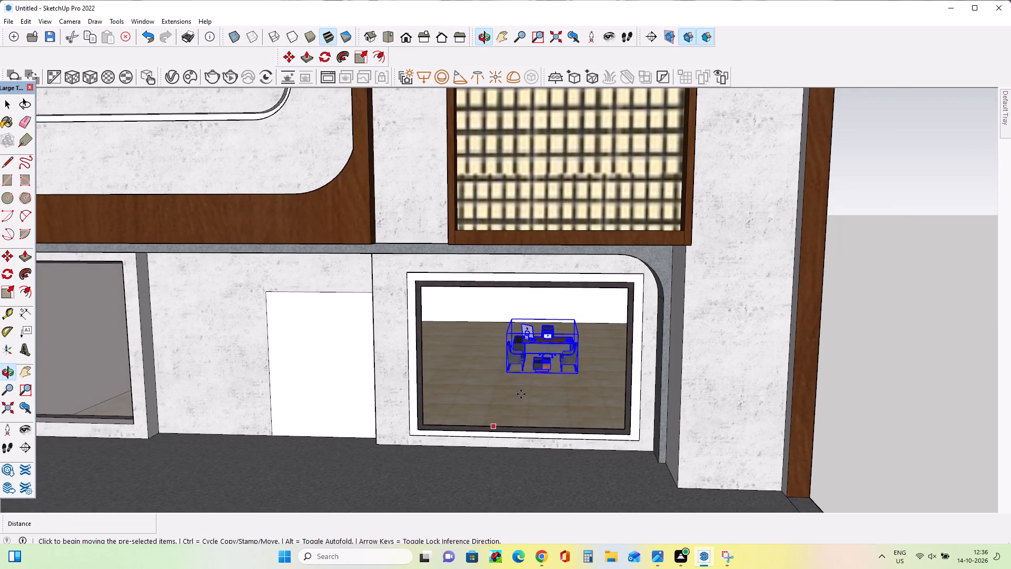
scroll(560, 355, "up", 4)
middle_click_drag(625, 345, 633, 344)
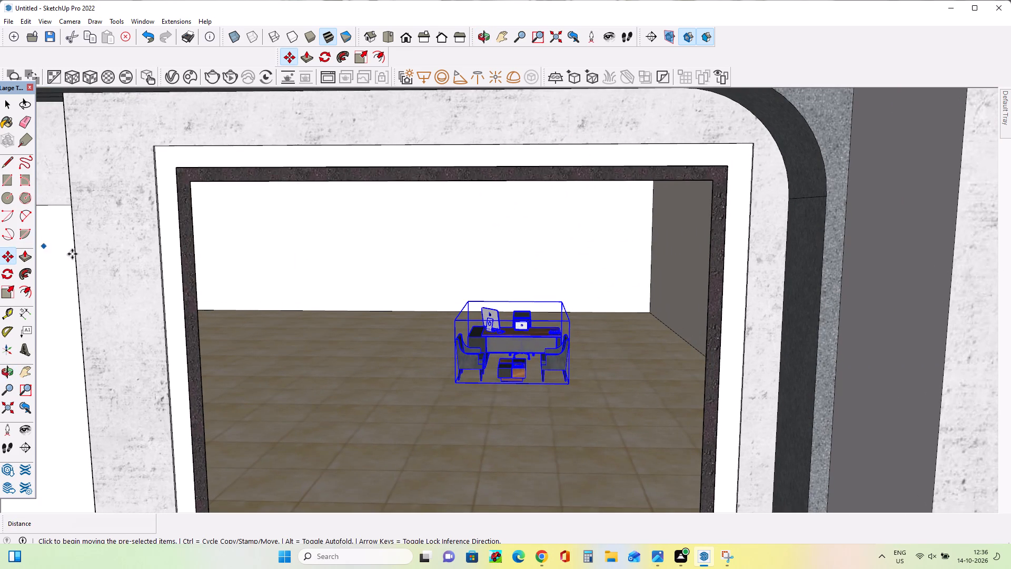
left_click(3, 290)
left_click(466, 299)
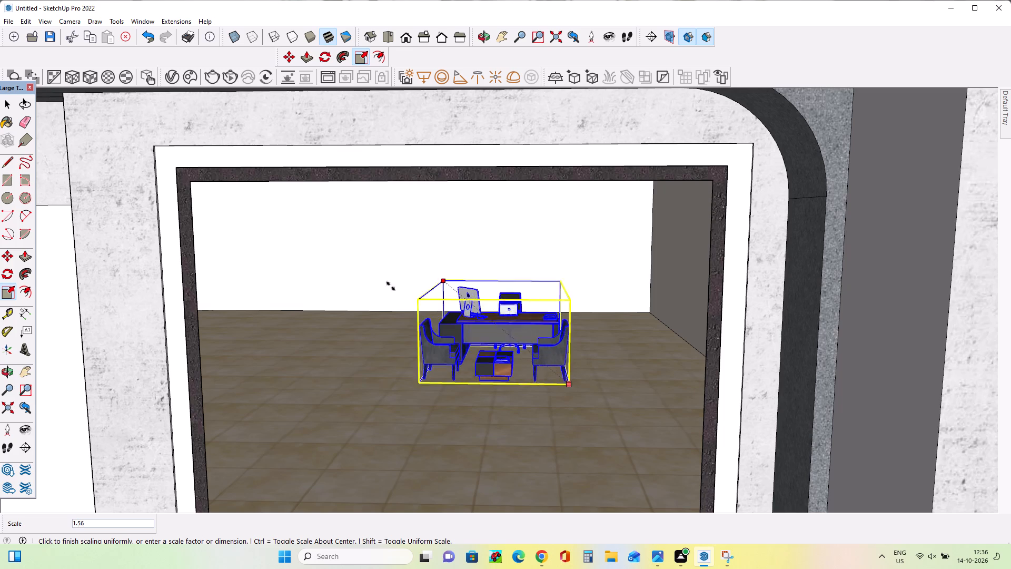
left_click(274, 293)
Enlarge the office table set along the red axis and along the green axis, extending it towards the window.
middle_click_drag(613, 295, 582, 313)
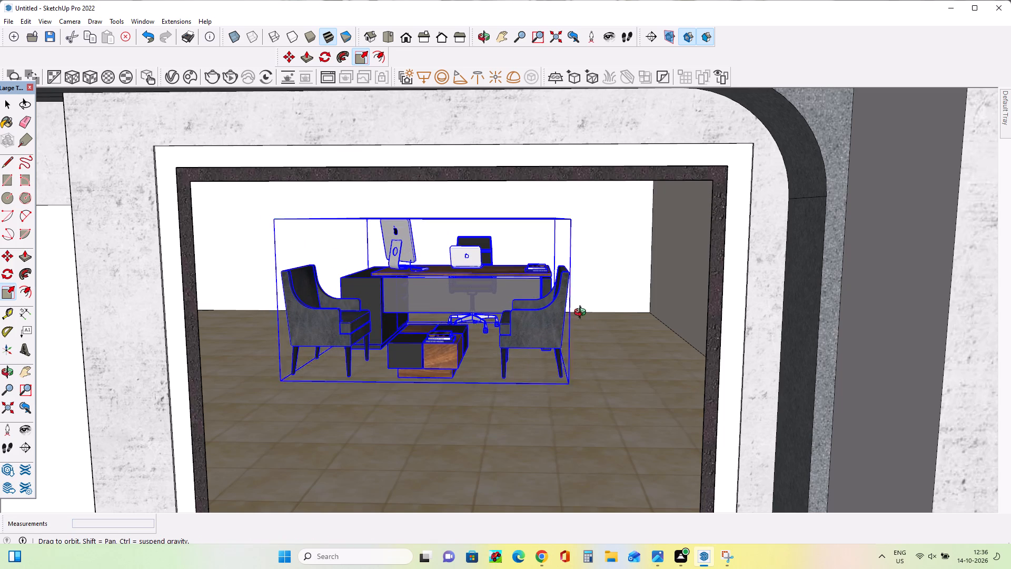
middle_click_drag(582, 313, 583, 302)
left_click(604, 273)
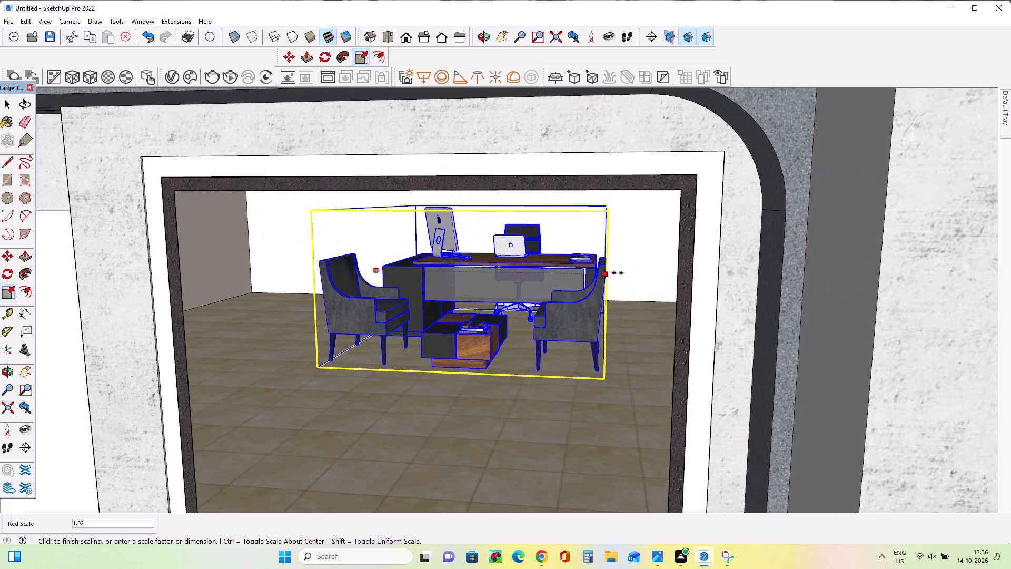
left_click(662, 274)
left_click(489, 297)
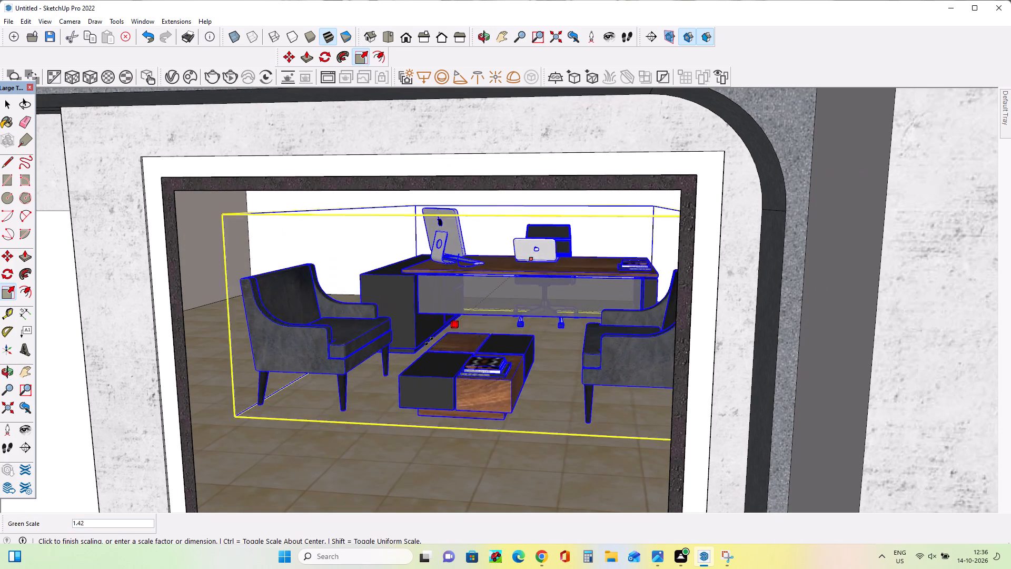
left_click(419, 355)
Narrow the office table set so both armchairs fit within the width of the window opening.
middle_click_drag(548, 333, 602, 310)
scroll(602, 310, "down", 3)
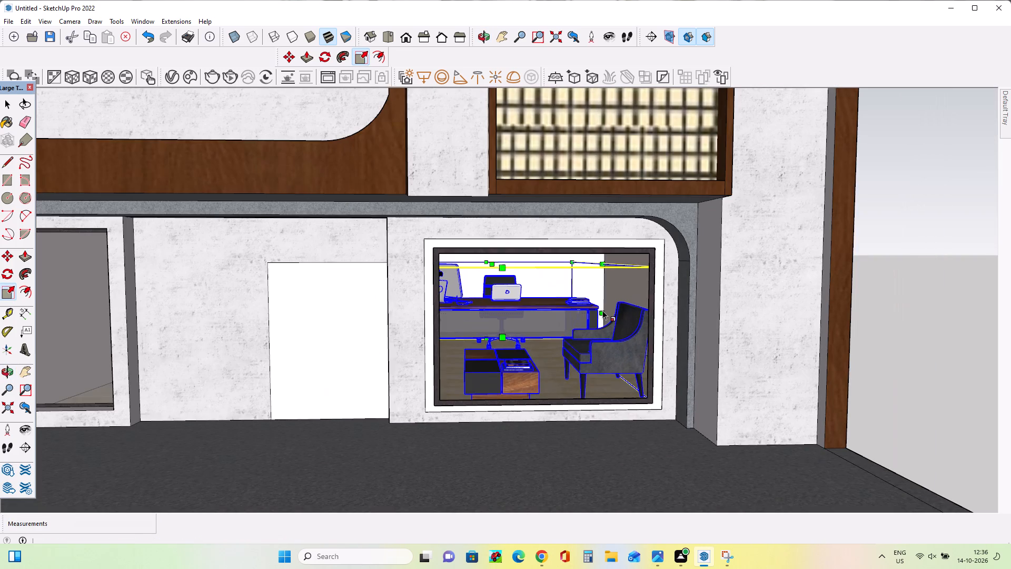
middle_click_drag(594, 327, 566, 347)
scroll(561, 341, "down", 3)
middle_click_drag(554, 317, 436, 335)
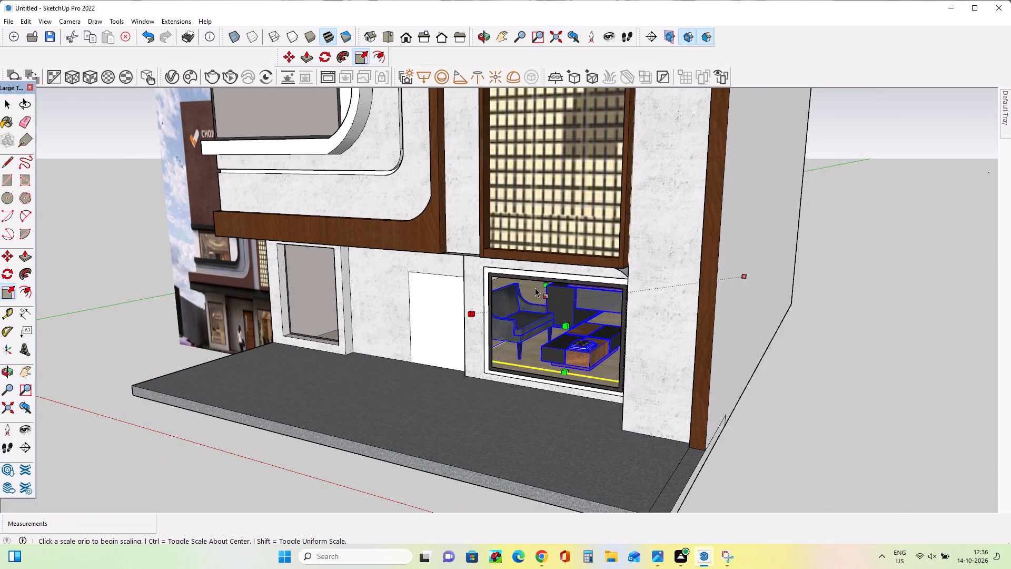
left_click(545, 285)
left_click(564, 294)
Examine how the office table set sits in the ground-floor window against the whole front elevation.
middle_click_drag(603, 328, 645, 320)
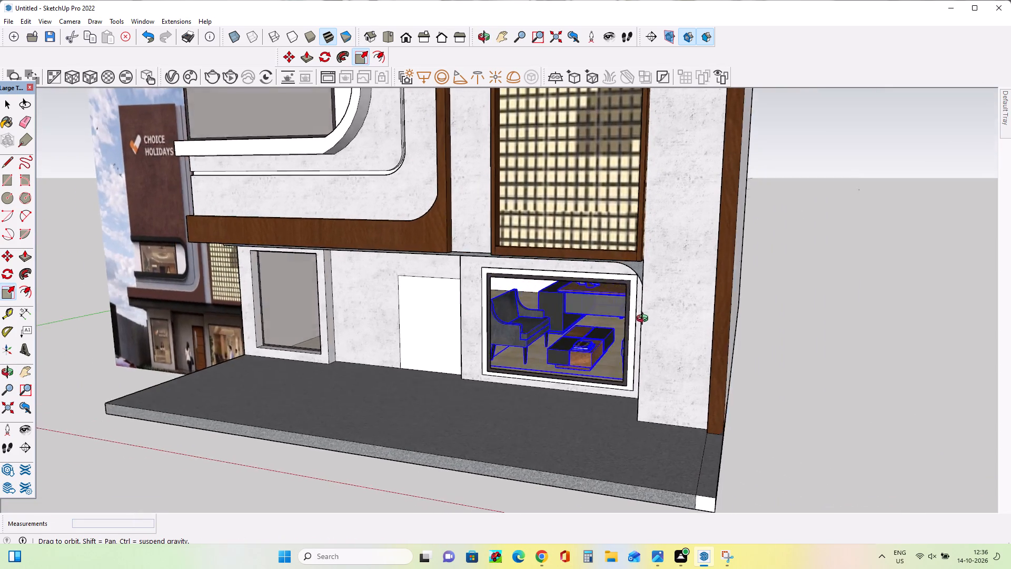
middle_click_drag(645, 320, 719, 289)
scroll(706, 292, "down", 1)
scroll(607, 290, "down", 3)
middle_click_drag(604, 277, 603, 237)
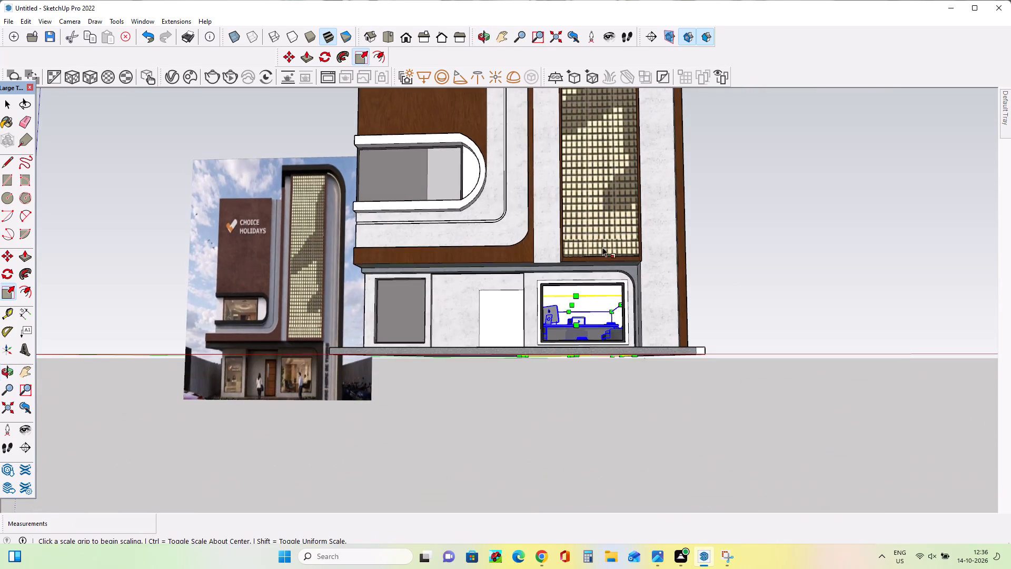
scroll(597, 262, "up", 4)
middle_click_drag(603, 315, 584, 351)
scroll(586, 346, "down", 3)
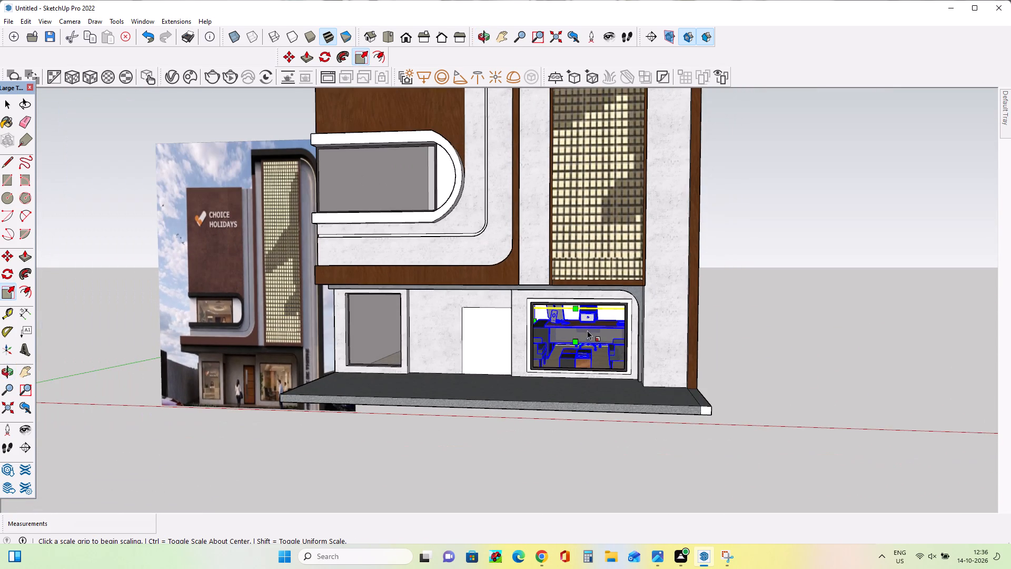
middle_click(612, 360)
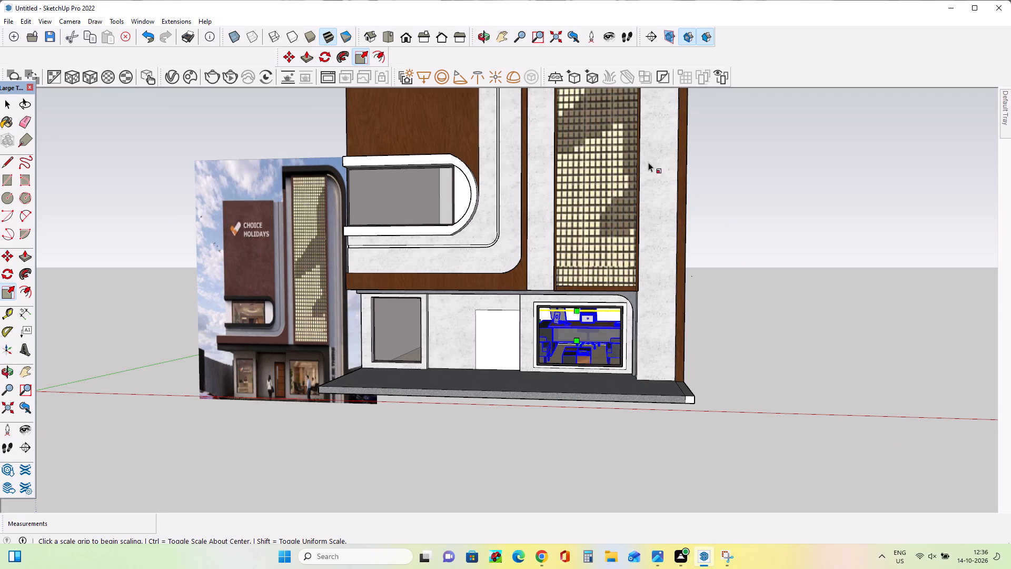
Reduce the office table set's height along the blue axis.
middle_click_drag(683, 315, 695, 311)
scroll(575, 308, "up", 5)
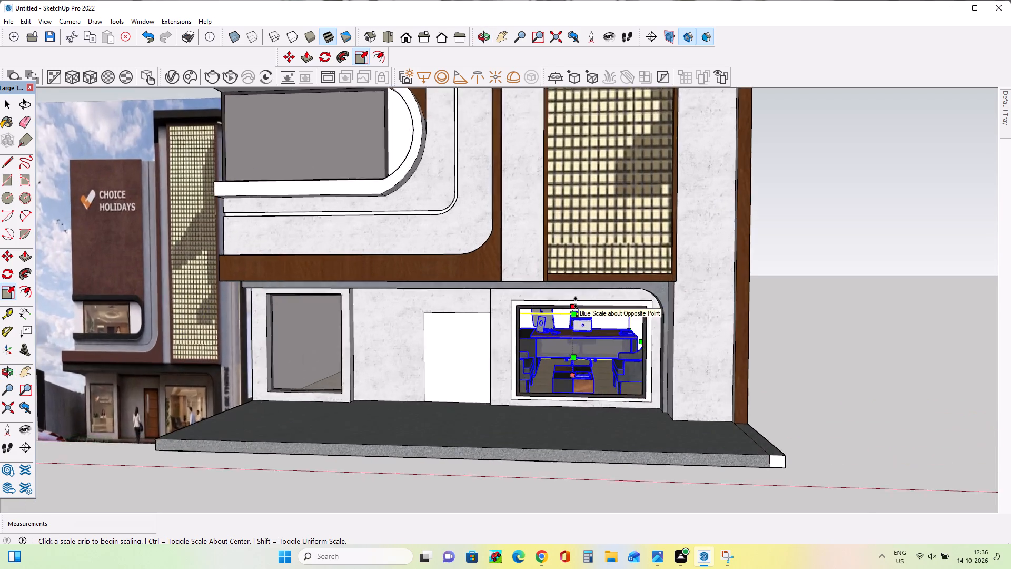
scroll(576, 302, "up", 2)
middle_click_drag(579, 306, 584, 266)
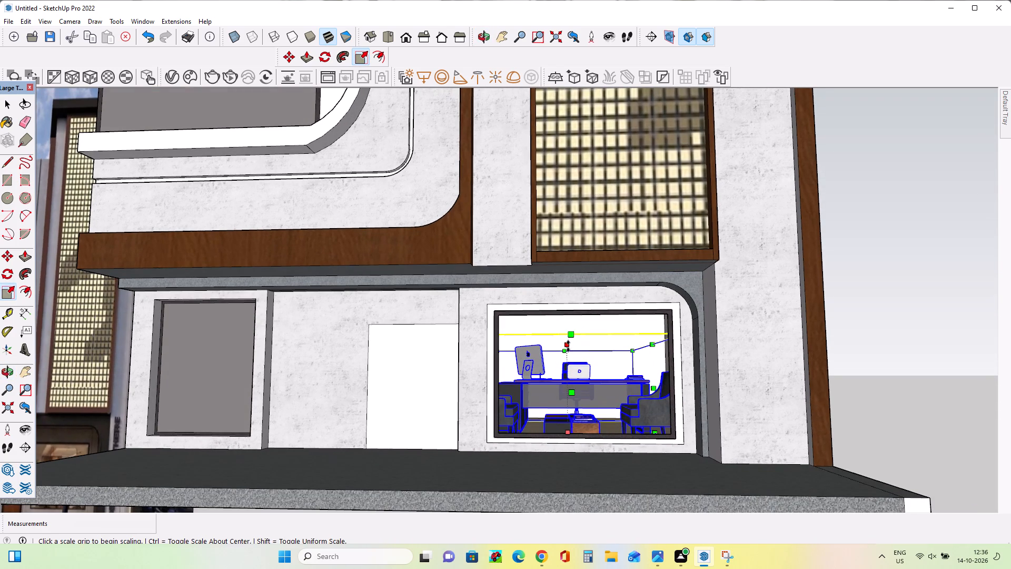
left_click(568, 346)
left_click(568, 369)
Scale the office table set along the red axis by 0.72.
middle_click_drag(594, 393, 543, 407)
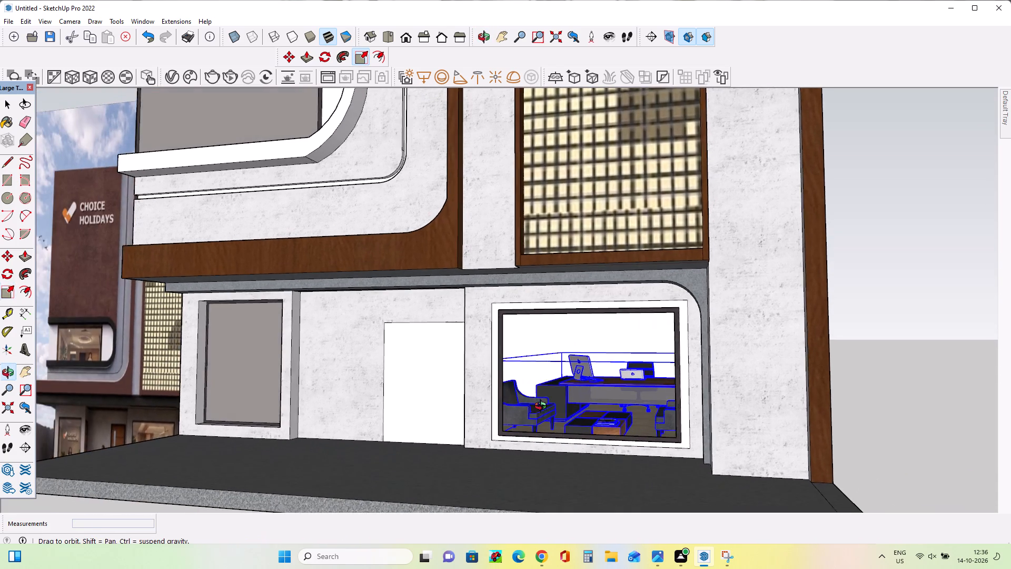
middle_click_drag(543, 407, 536, 407)
left_click(539, 385)
left_click(585, 394)
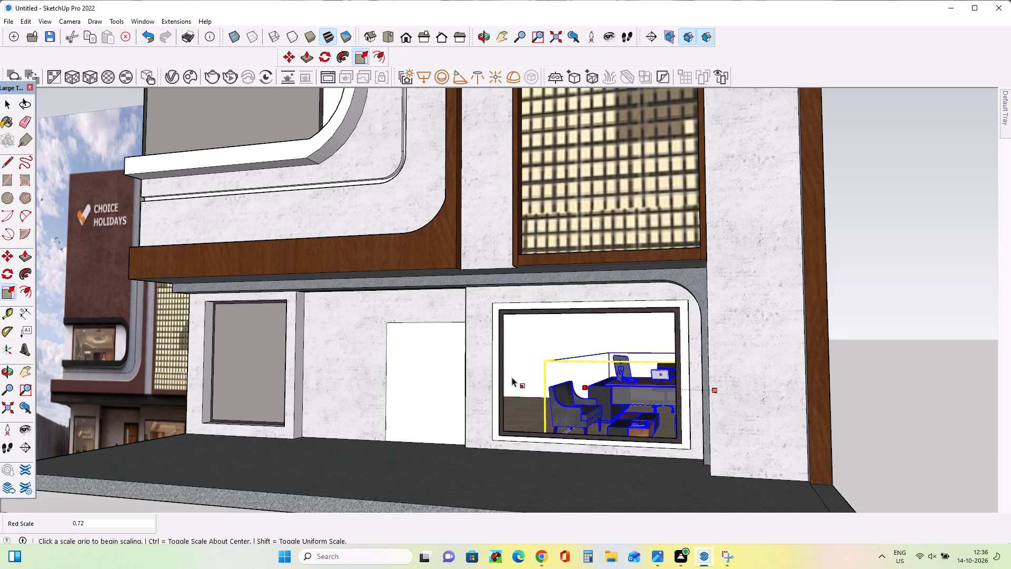
Scale the office table set along the green axis by 0.89, pulling its front back from the window.
middle_click_drag(606, 421, 673, 446)
scroll(615, 360, "down", 2)
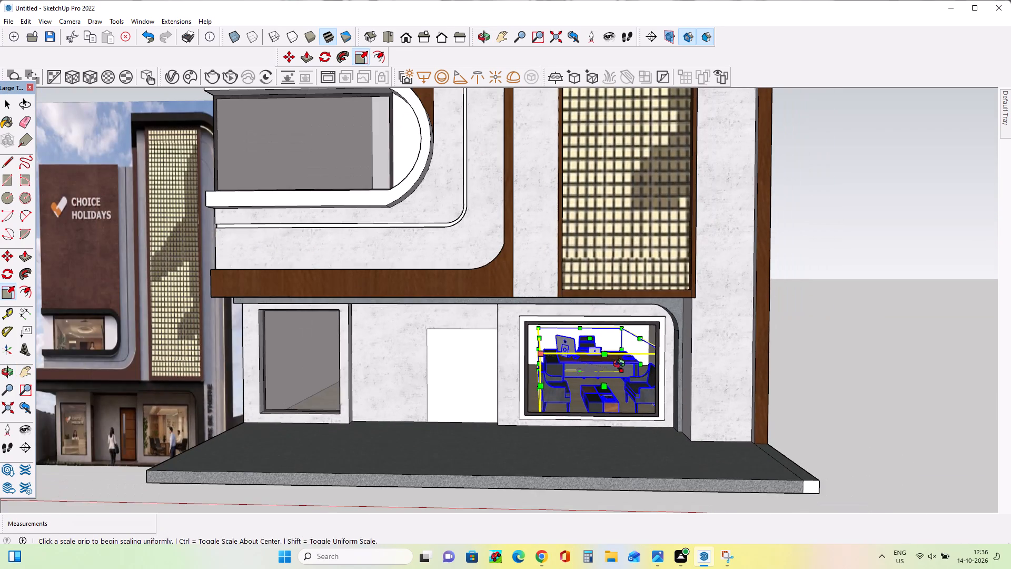
middle_click_drag(621, 365, 612, 359)
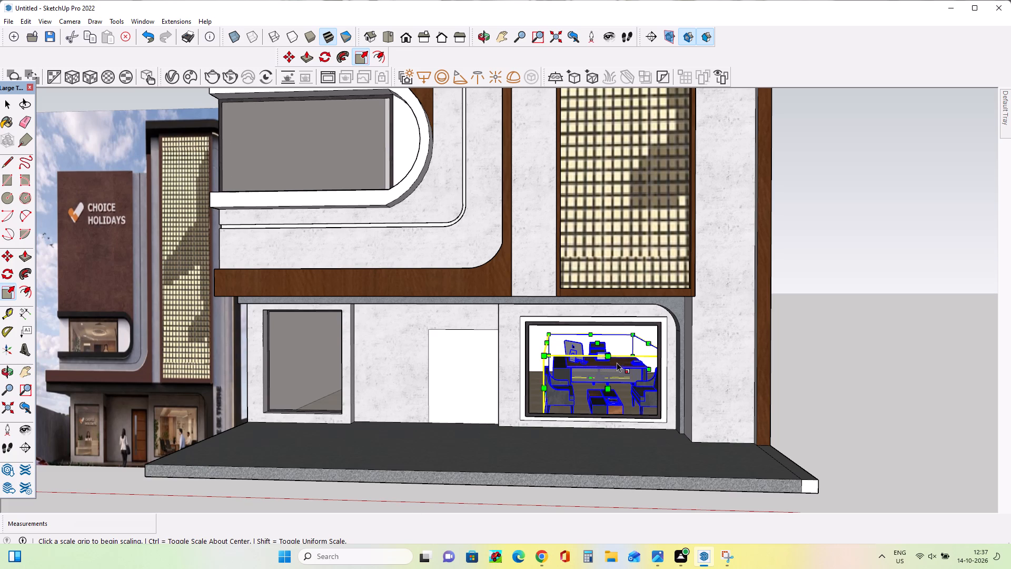
middle_click_drag(570, 367, 618, 410)
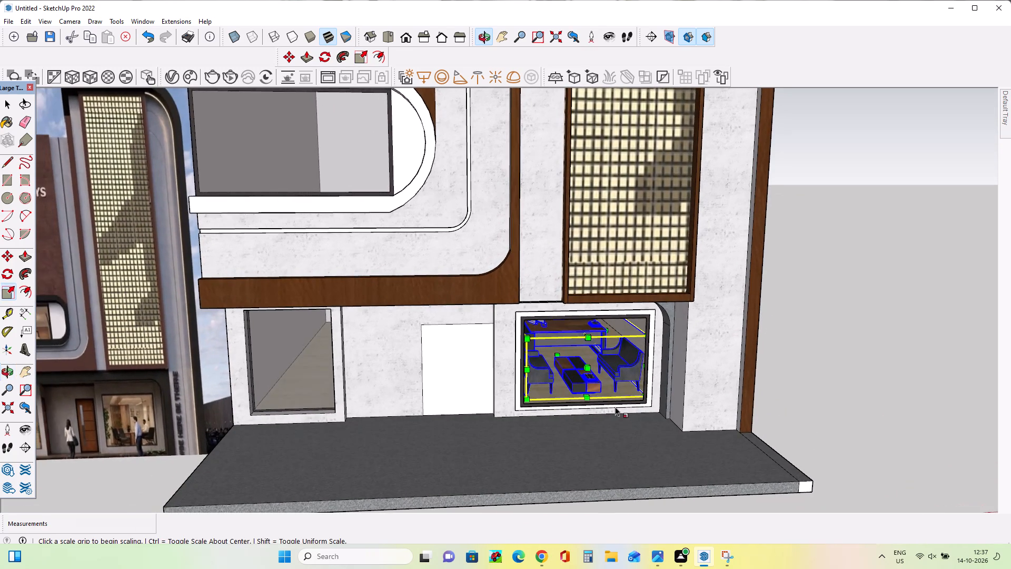
left_click(586, 368)
left_click(580, 358)
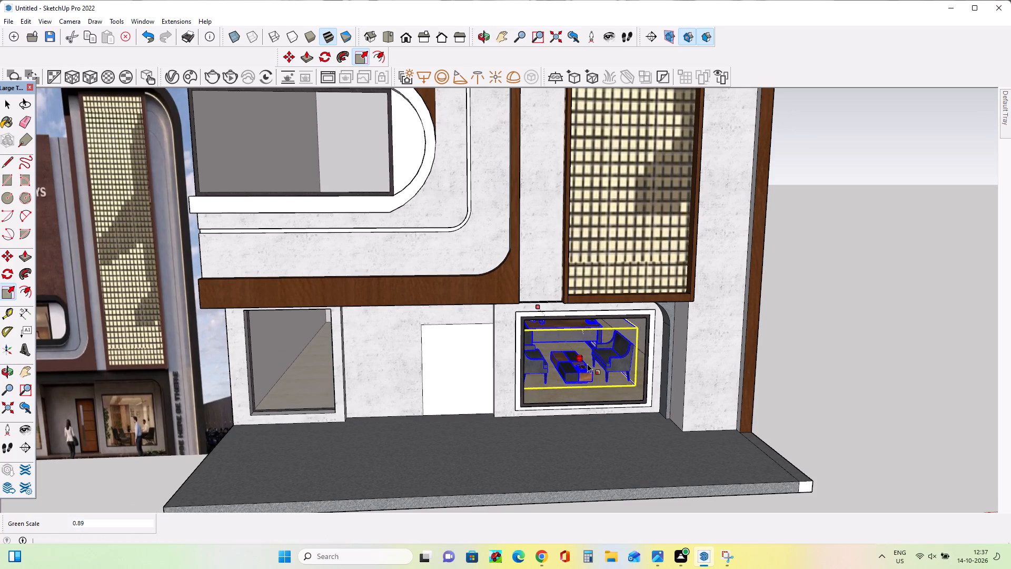
Examine the furnished window against the full building front and the Choice Holidays reference image.
middle_click_drag(678, 366, 650, 354)
scroll(596, 358, "down", 7)
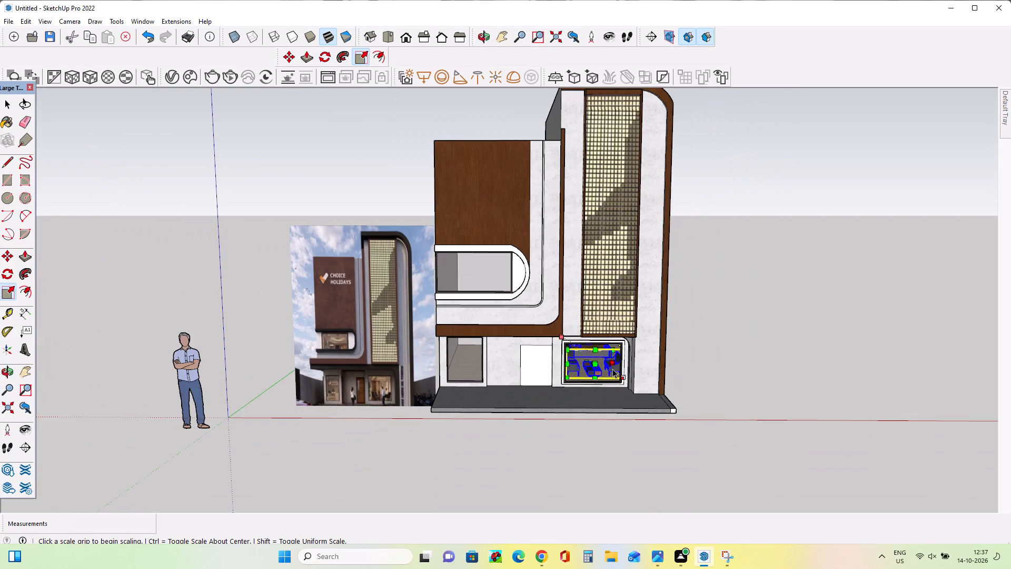
middle_click_drag(637, 310, 643, 287)
scroll(637, 308, "up", 8)
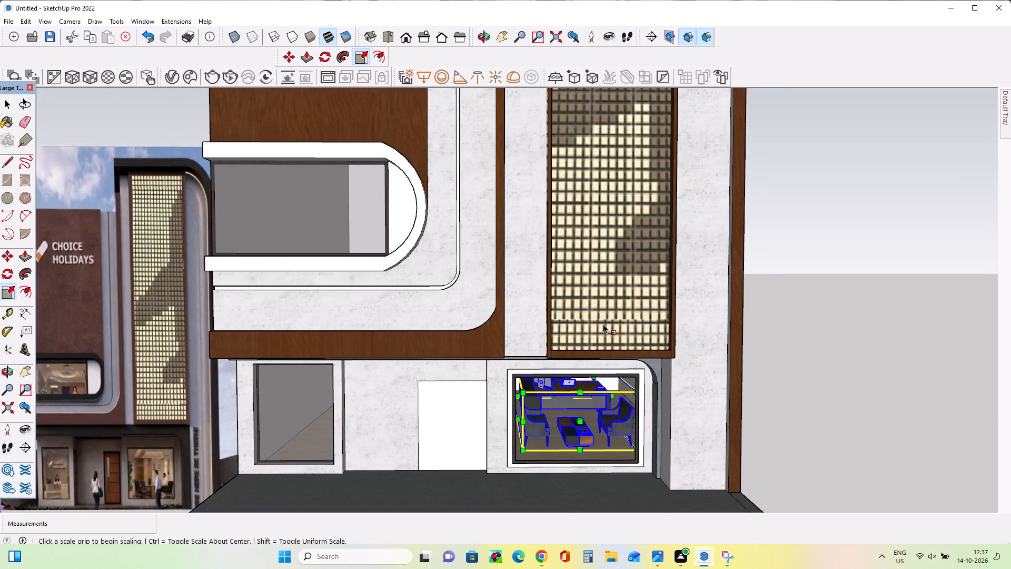
middle_click_drag(661, 368, 662, 374)
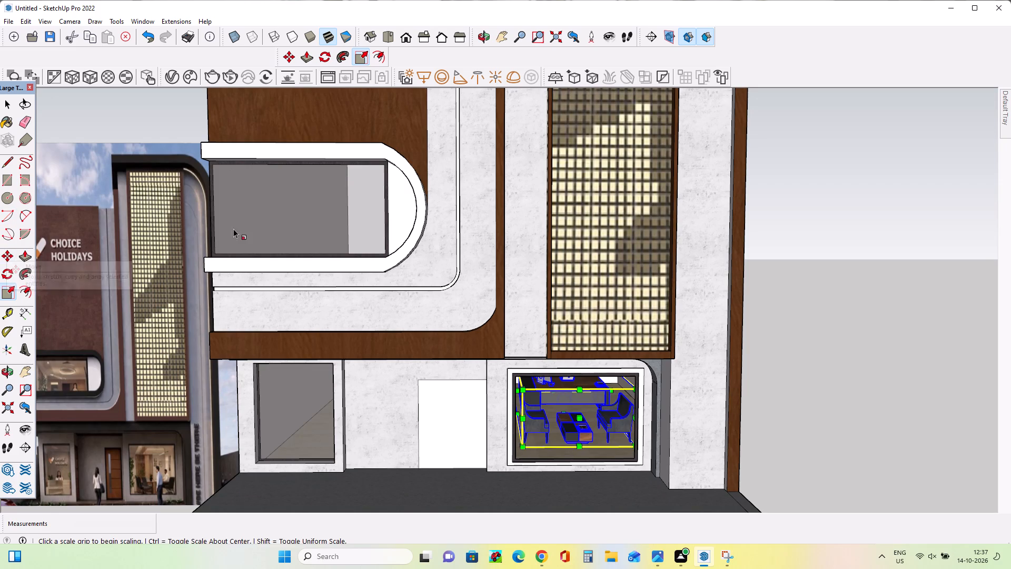
Draw a rectangle 4' 2 7/16" by 2' 11 15/16" across the opening of the furnished ground-floor window.
left_click(7, 181)
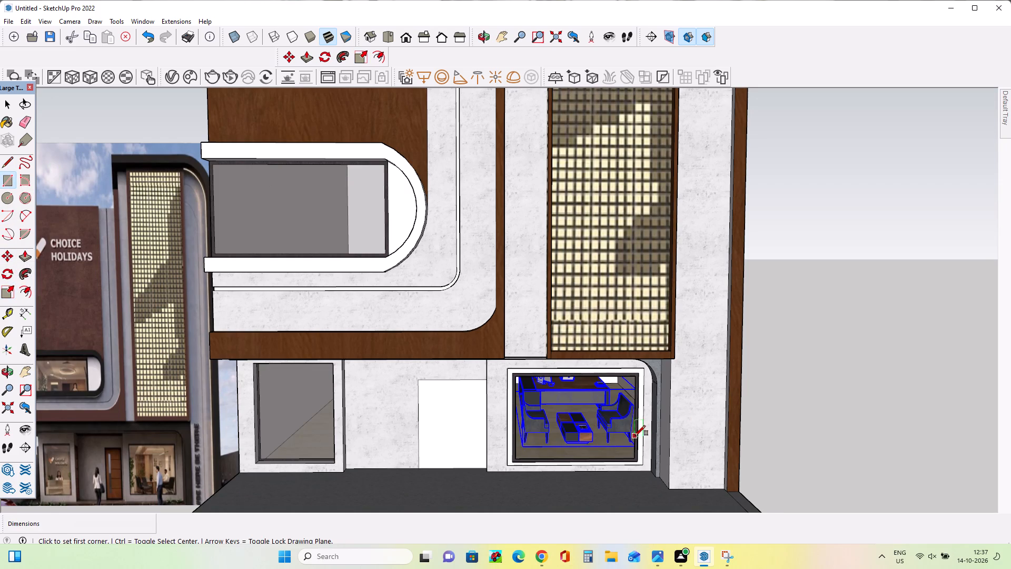
middle_click_drag(635, 436, 614, 403)
left_click_drag(516, 470, 526, 460)
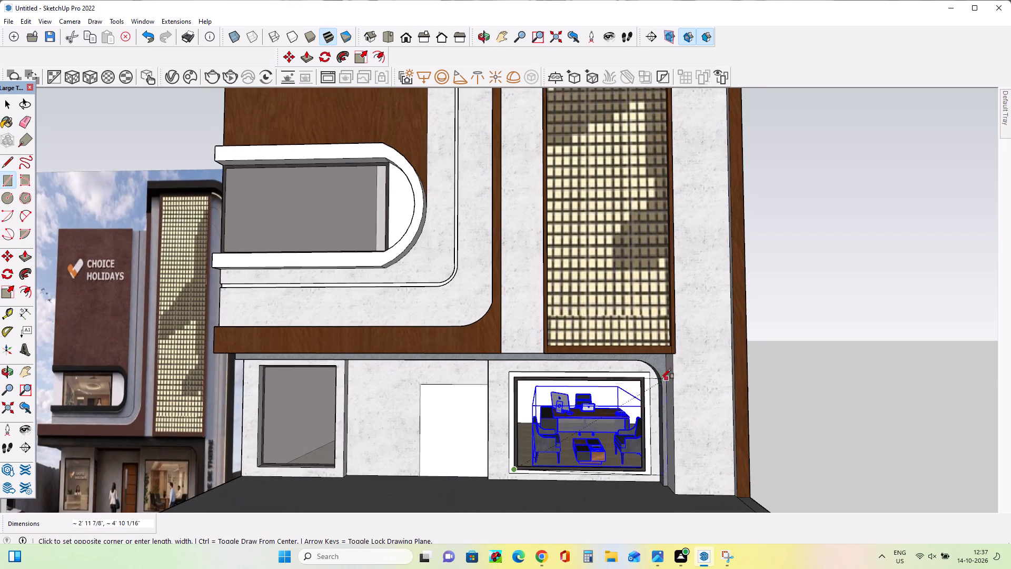
left_click(643, 377)
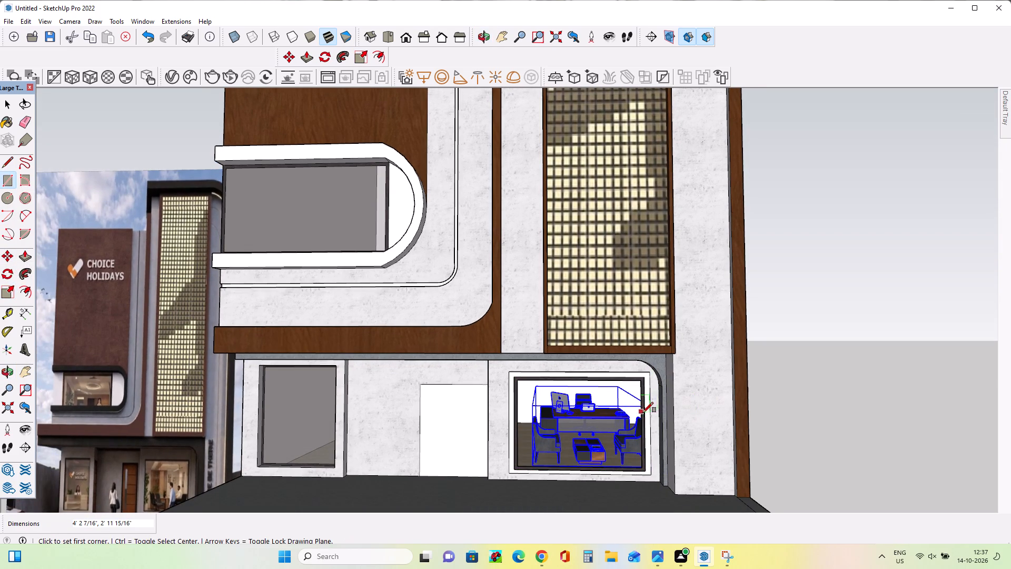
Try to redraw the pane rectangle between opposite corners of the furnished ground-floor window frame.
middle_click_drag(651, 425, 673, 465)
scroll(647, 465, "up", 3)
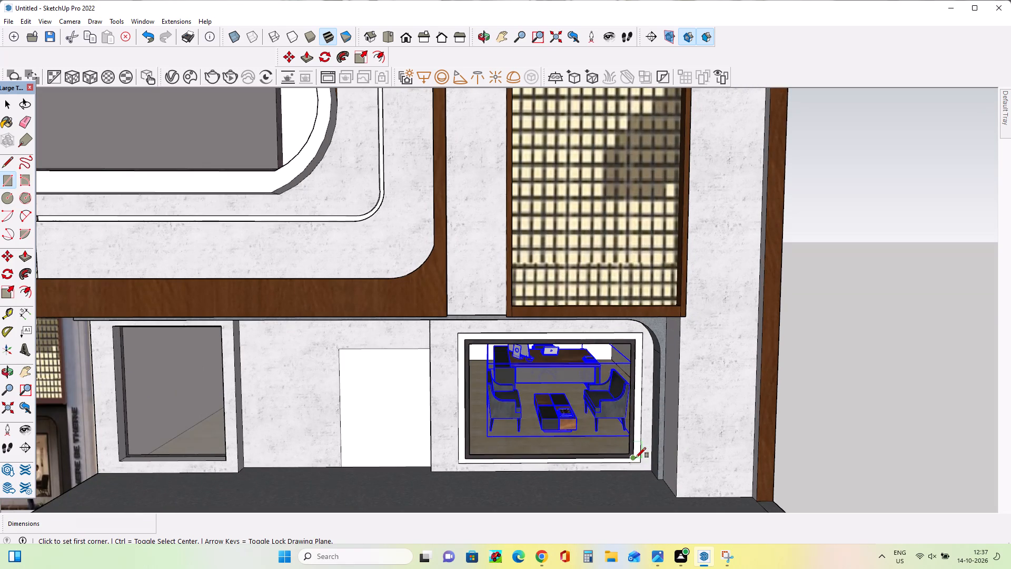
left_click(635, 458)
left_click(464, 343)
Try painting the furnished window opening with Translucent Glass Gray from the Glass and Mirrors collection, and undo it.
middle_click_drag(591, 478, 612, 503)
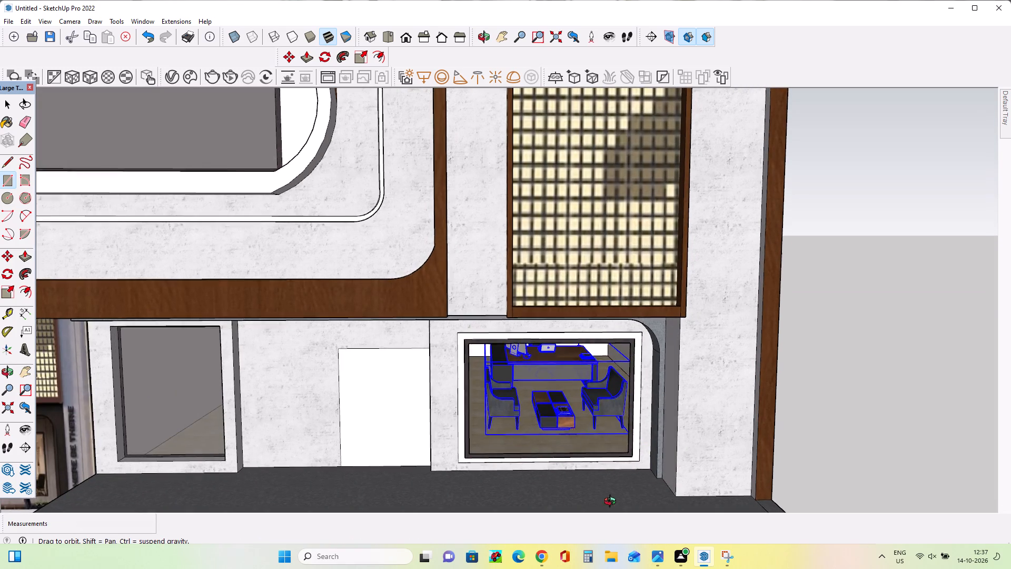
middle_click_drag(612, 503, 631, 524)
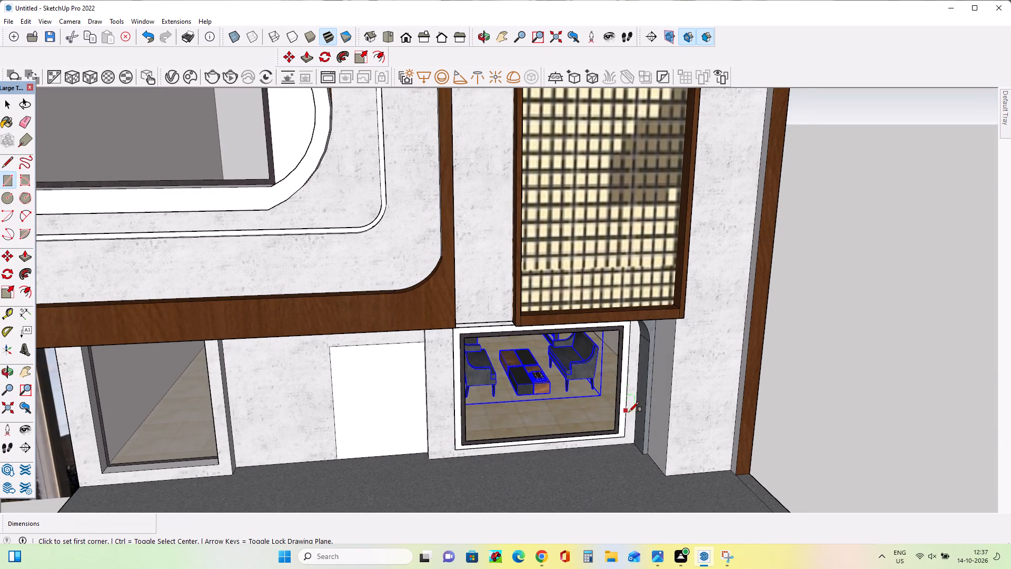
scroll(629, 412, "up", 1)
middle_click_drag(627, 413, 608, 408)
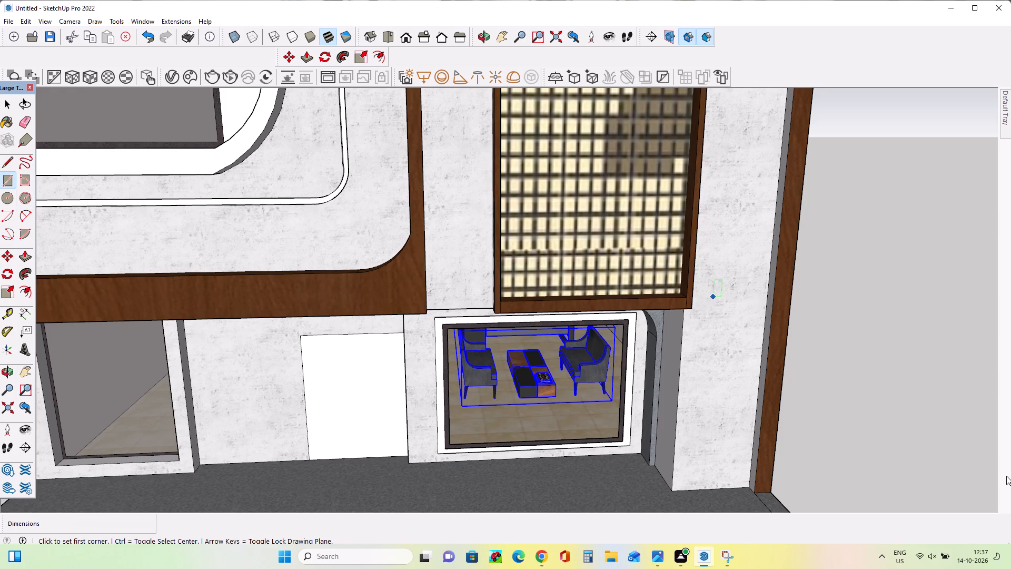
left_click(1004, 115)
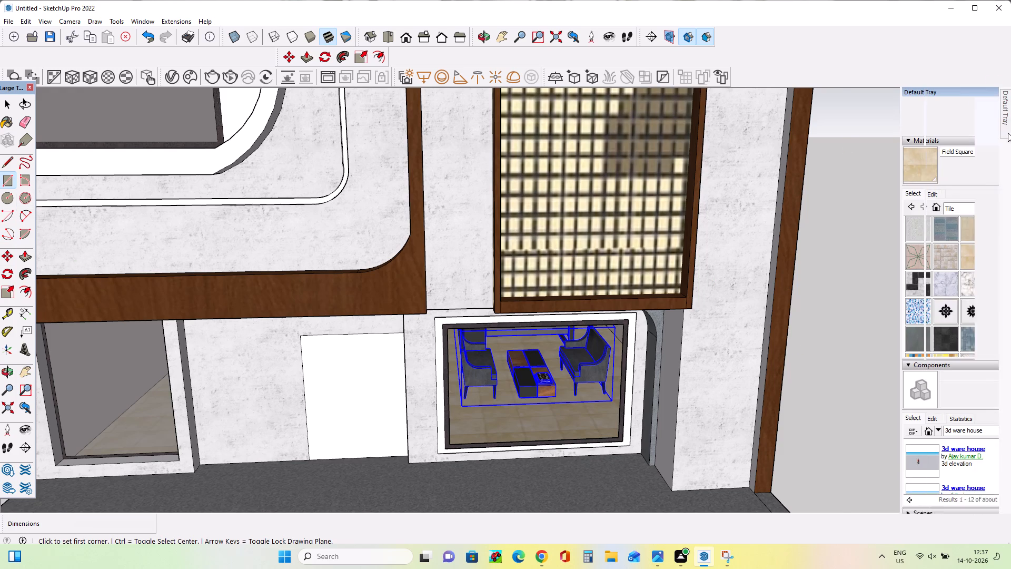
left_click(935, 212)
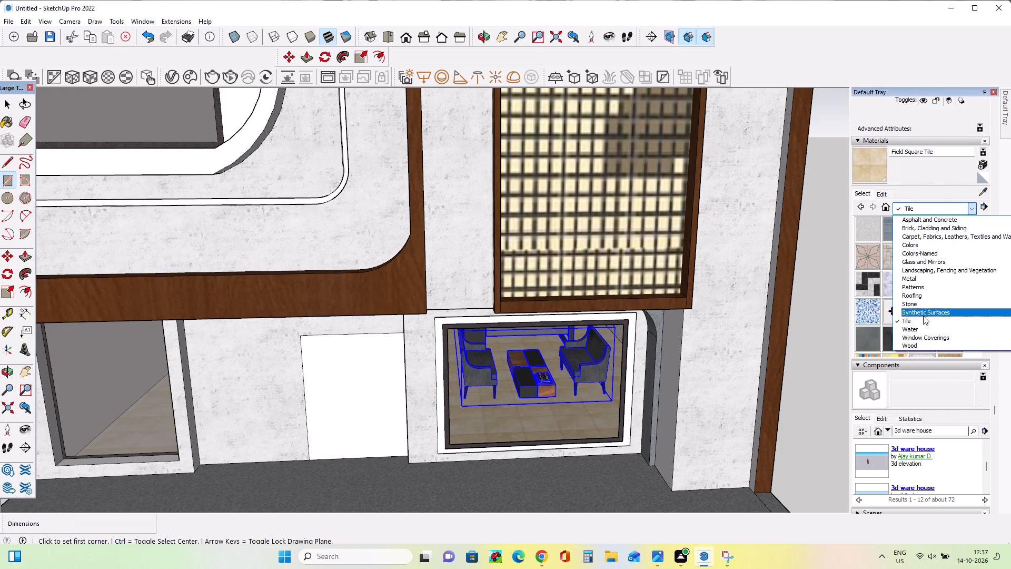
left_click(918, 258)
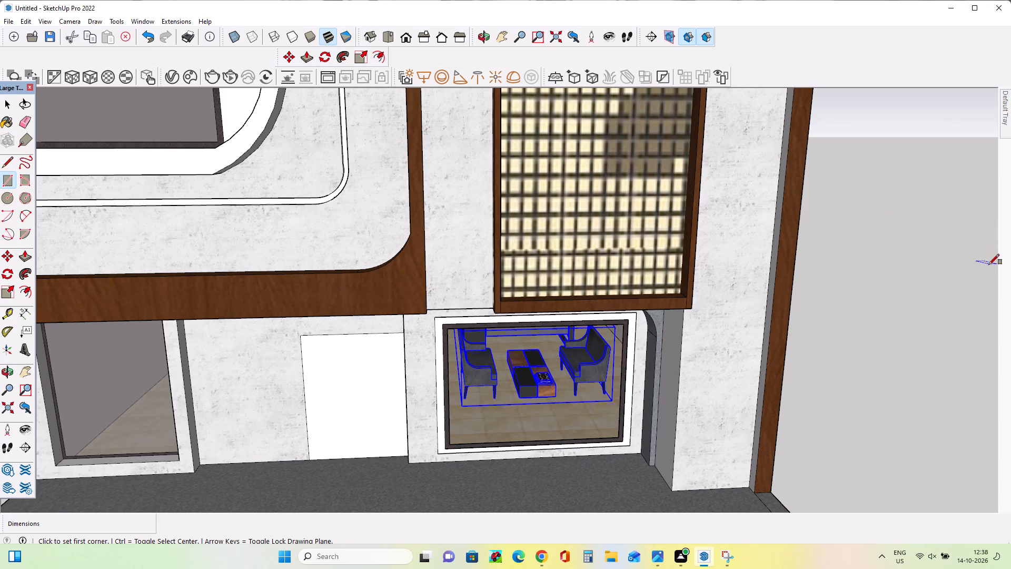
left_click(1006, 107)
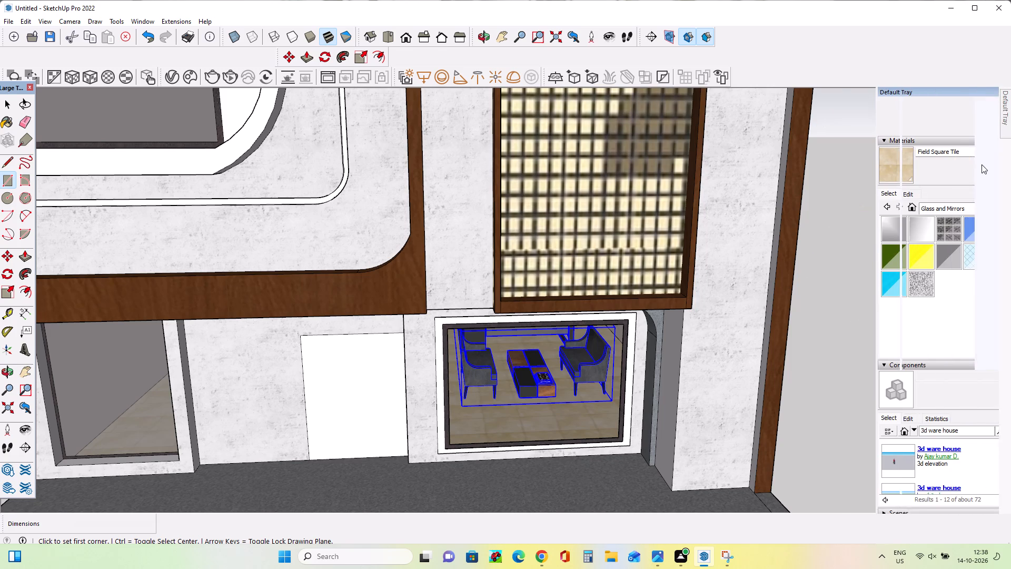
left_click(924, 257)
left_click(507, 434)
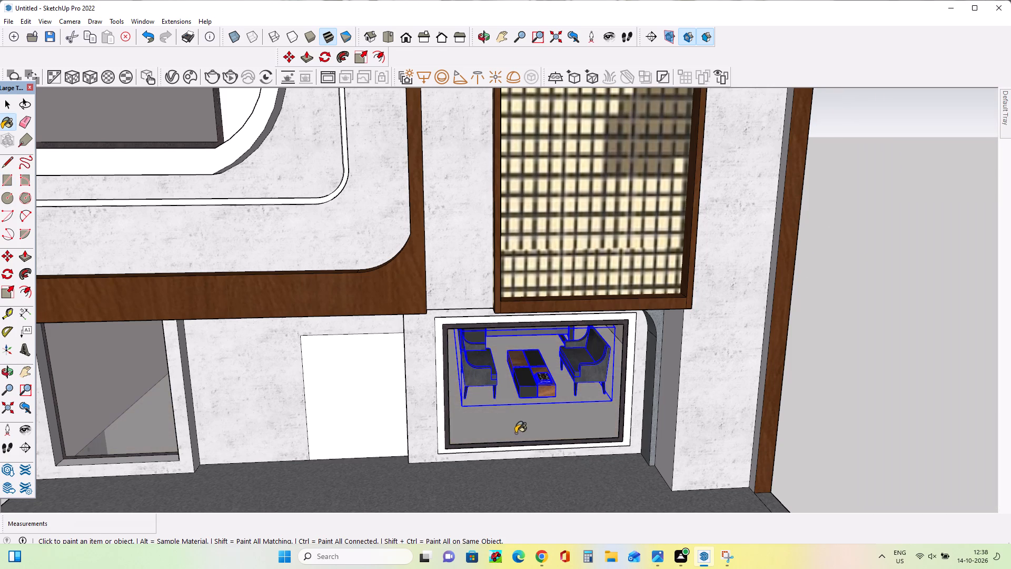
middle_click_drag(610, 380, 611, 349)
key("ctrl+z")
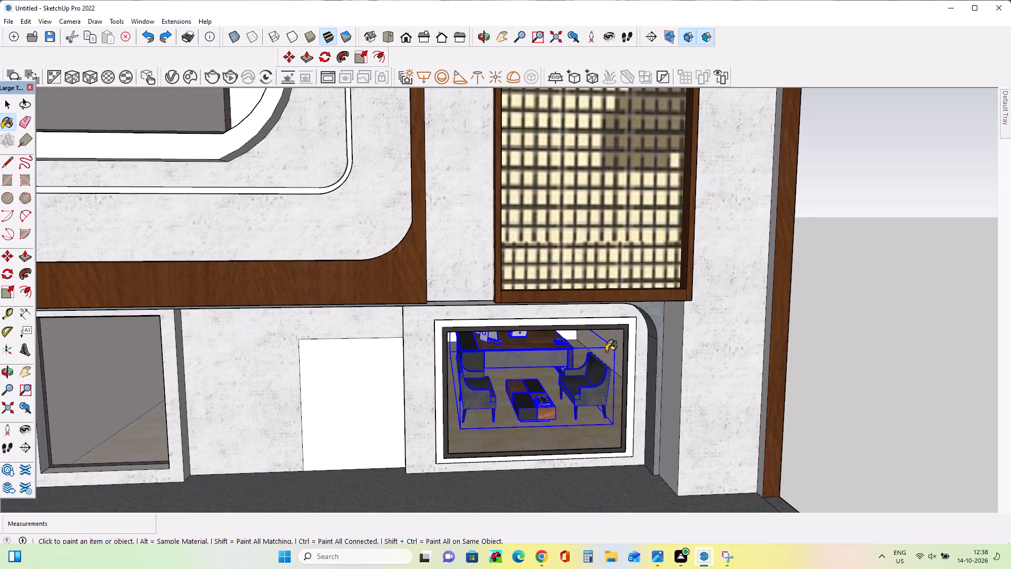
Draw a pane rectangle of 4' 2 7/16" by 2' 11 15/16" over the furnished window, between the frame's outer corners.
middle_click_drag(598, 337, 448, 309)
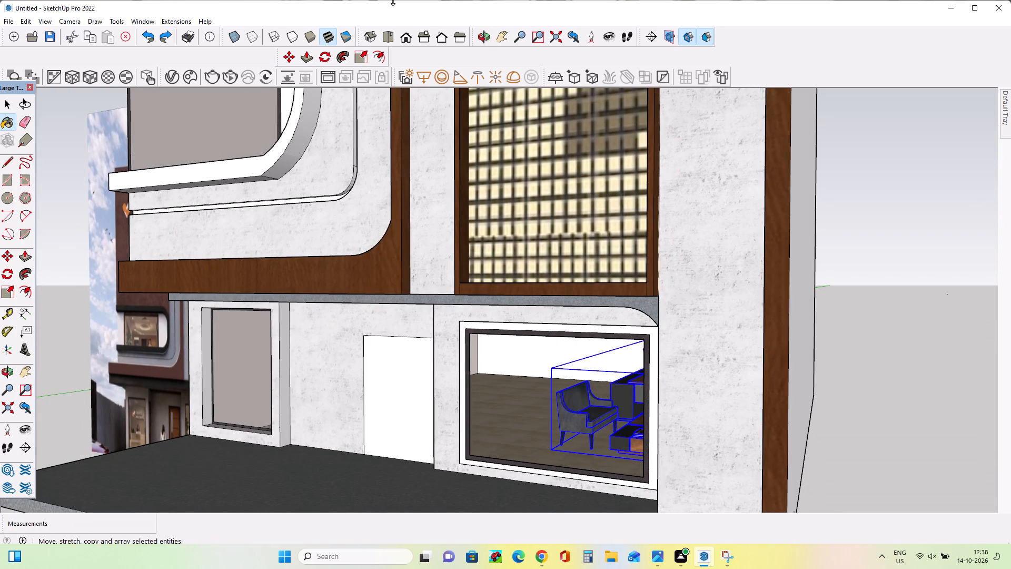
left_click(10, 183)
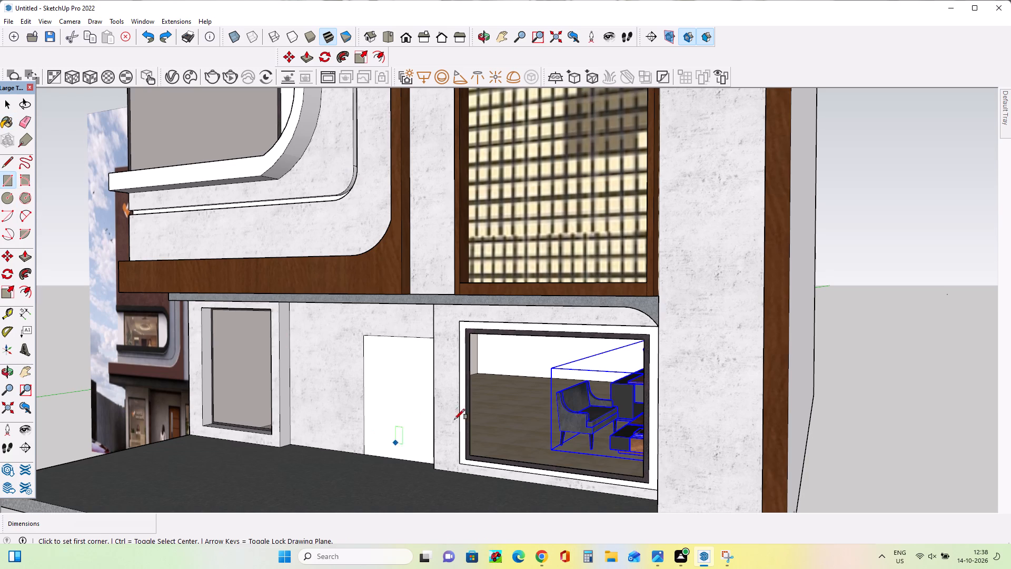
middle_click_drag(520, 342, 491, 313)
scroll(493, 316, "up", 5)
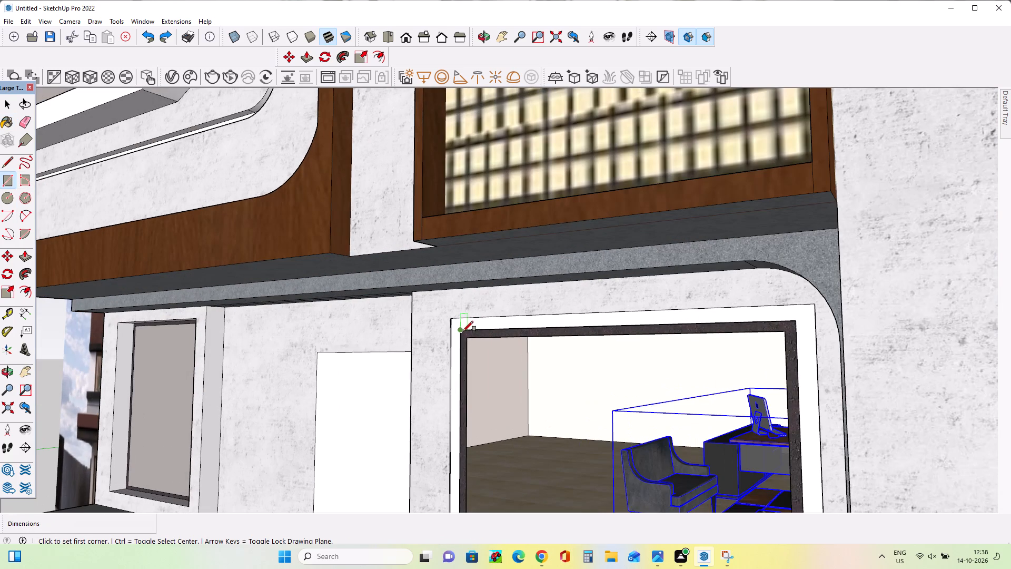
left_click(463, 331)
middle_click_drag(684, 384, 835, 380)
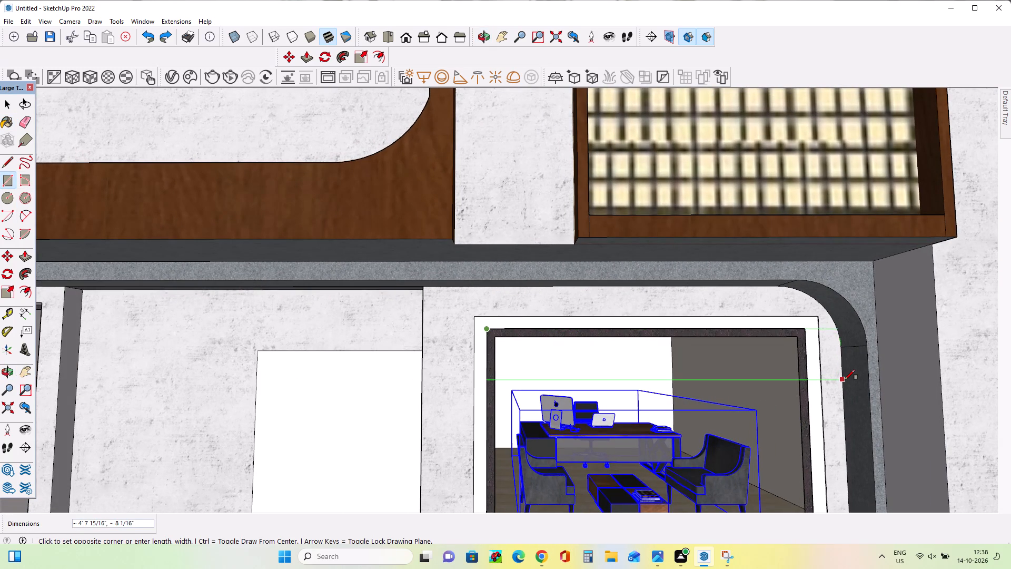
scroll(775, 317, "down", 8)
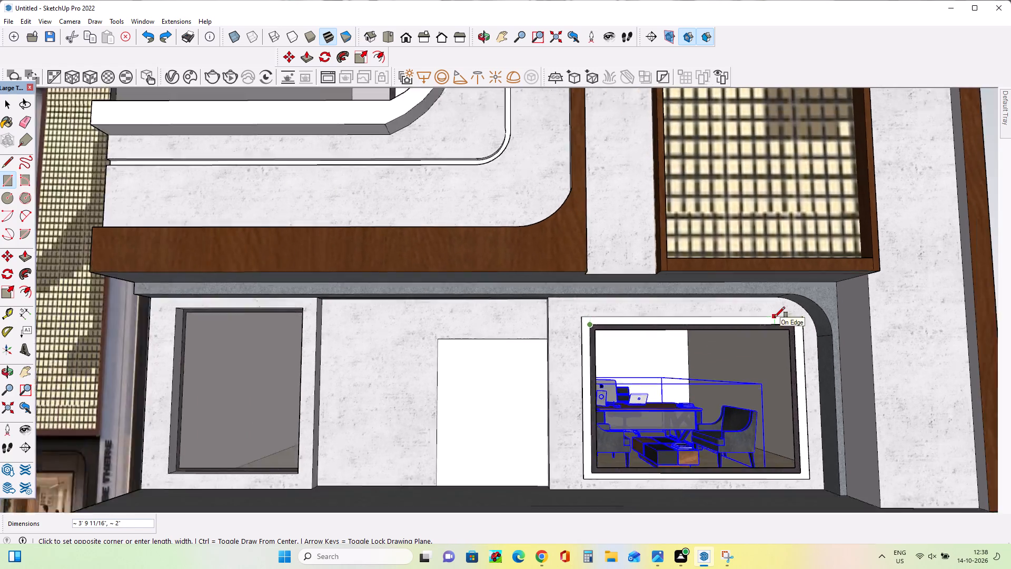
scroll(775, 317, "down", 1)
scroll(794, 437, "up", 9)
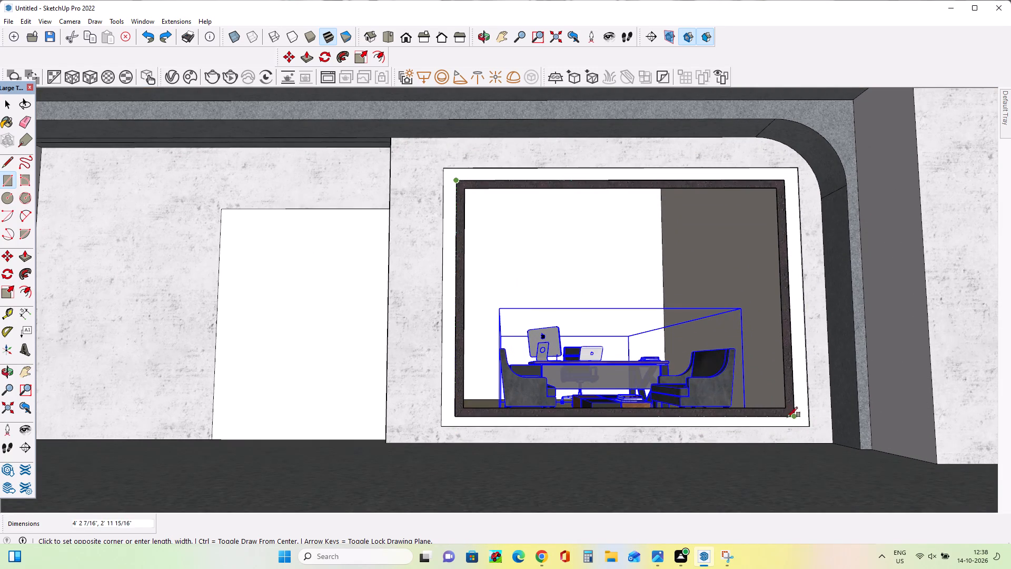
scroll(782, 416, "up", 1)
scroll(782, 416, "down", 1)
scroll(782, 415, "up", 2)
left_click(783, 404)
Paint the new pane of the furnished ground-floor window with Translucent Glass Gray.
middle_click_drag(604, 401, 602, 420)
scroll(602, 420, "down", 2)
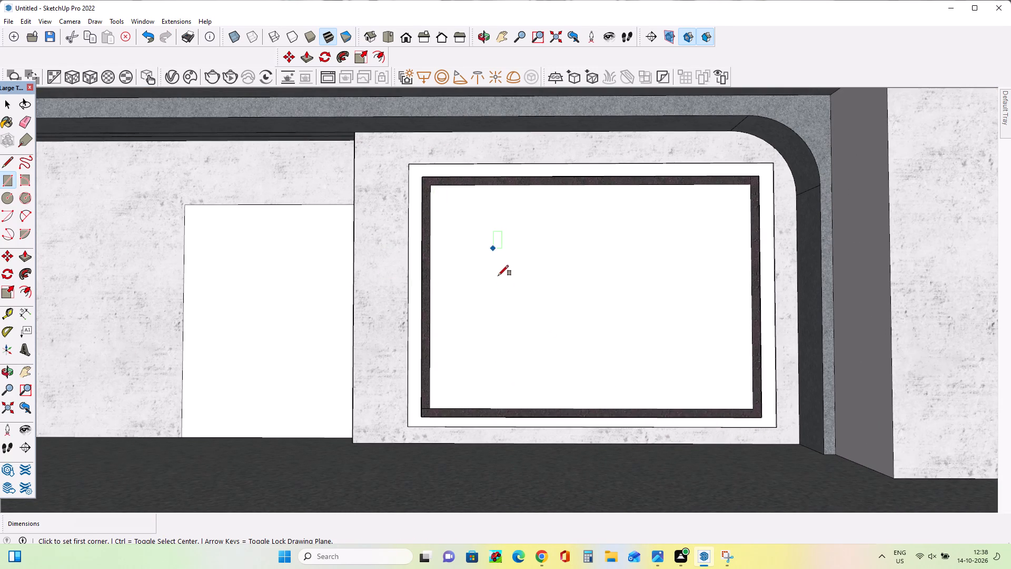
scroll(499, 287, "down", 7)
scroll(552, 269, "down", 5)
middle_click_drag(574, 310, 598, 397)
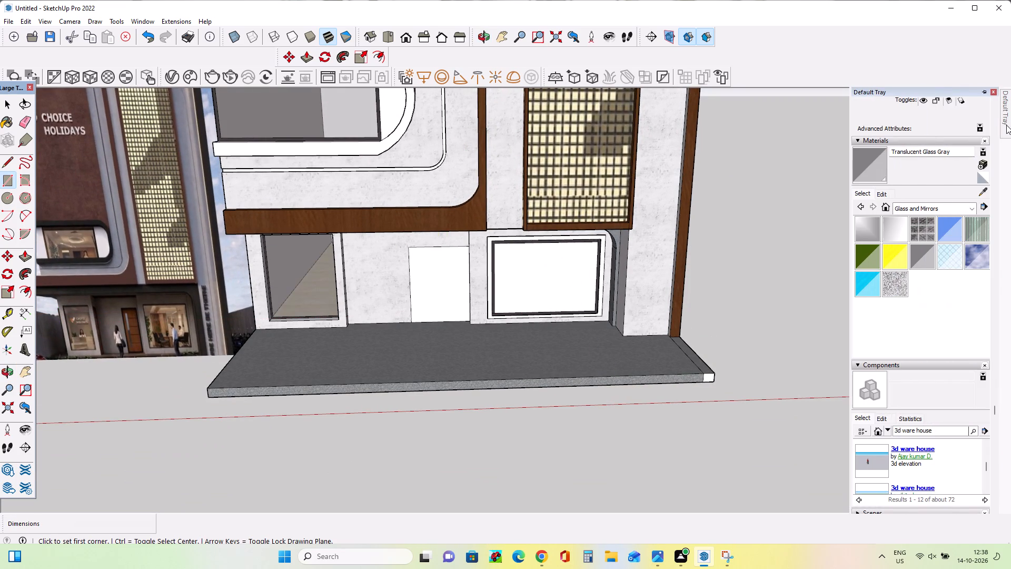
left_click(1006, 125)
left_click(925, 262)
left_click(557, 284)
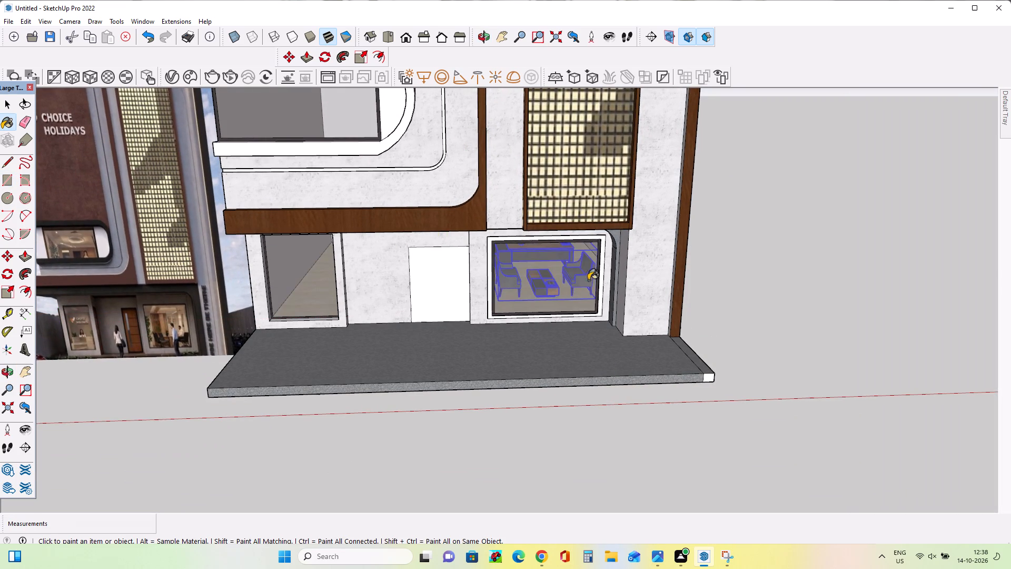
Examine the glazed window within the building front and compare it with the office window in the Choice Holidays reference image.
middle_click_drag(612, 248, 598, 169)
scroll(744, 181, "down", 2)
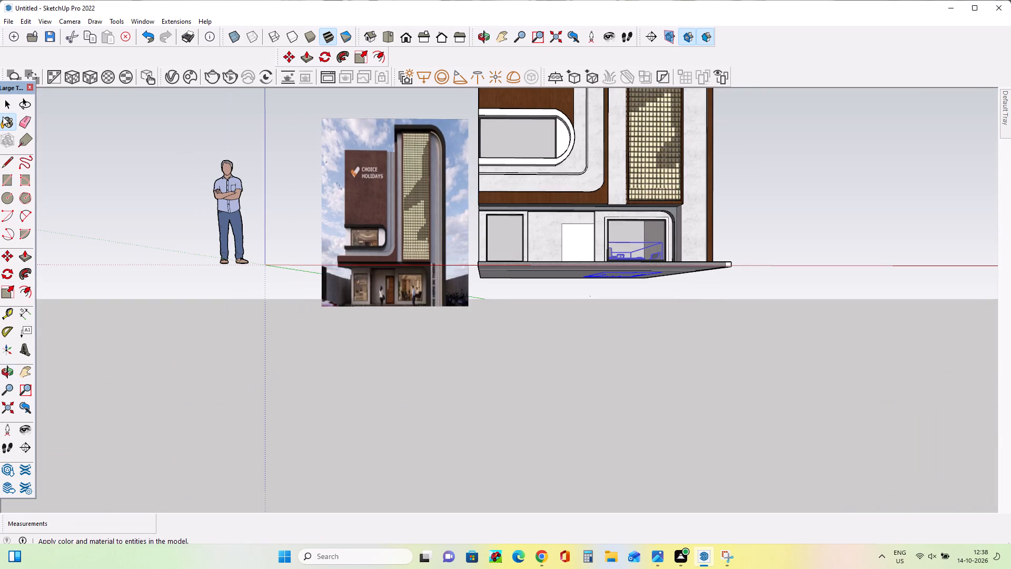
left_click(5, 103)
left_click(76, 145)
middle_click_drag(271, 175, 214, 239)
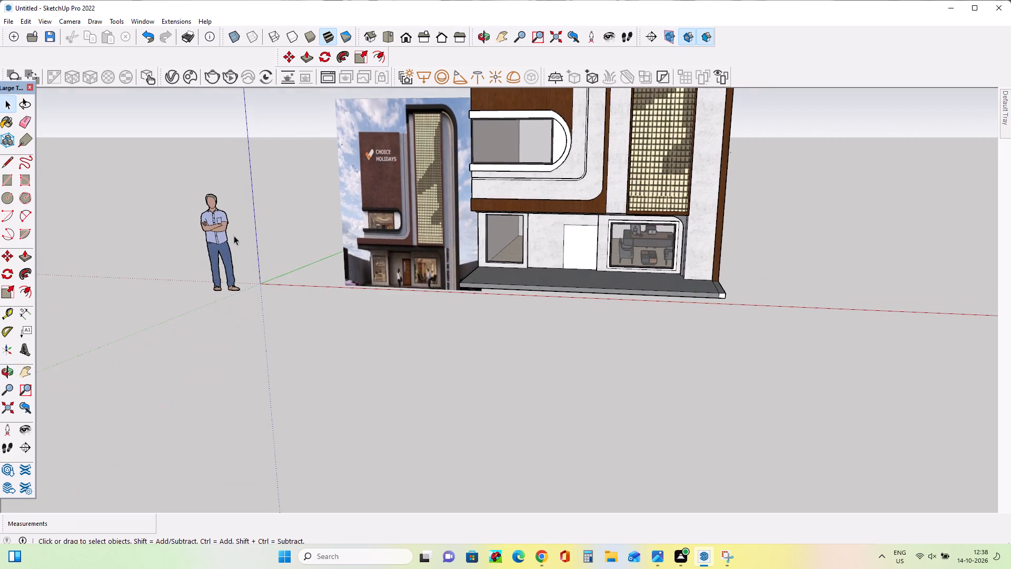
scroll(758, 217, "up", 3)
middle_click_drag(633, 244, 689, 230)
scroll(628, 219, "down", 3)
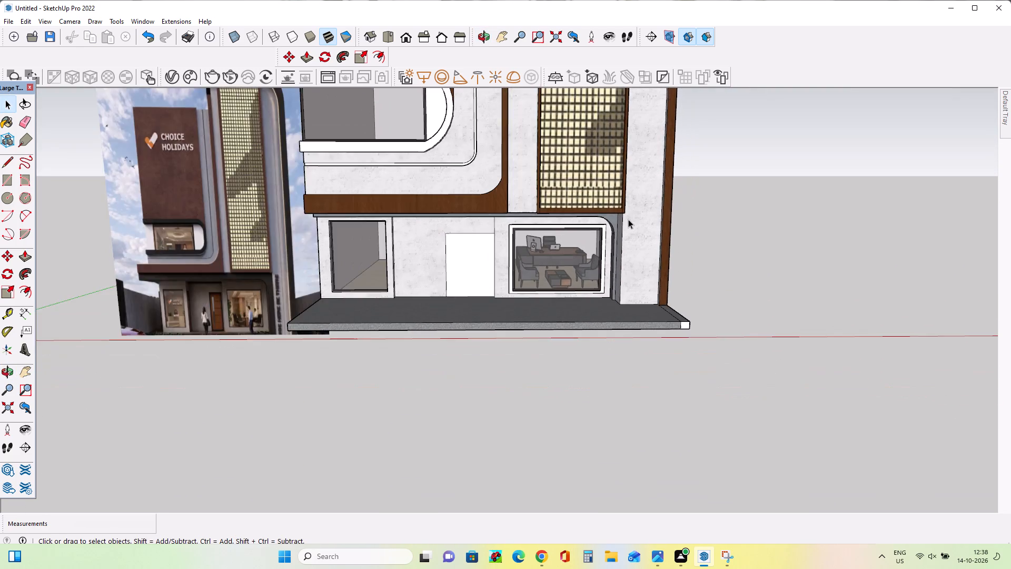
scroll(628, 219, "down", 3)
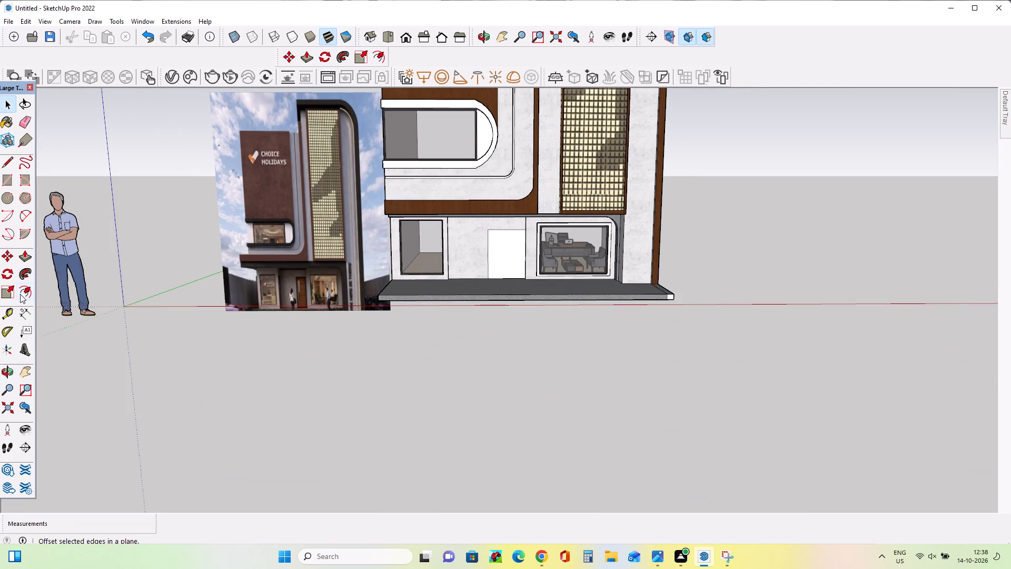
left_click(24, 375)
left_click_drag(427, 247, 419, 350)
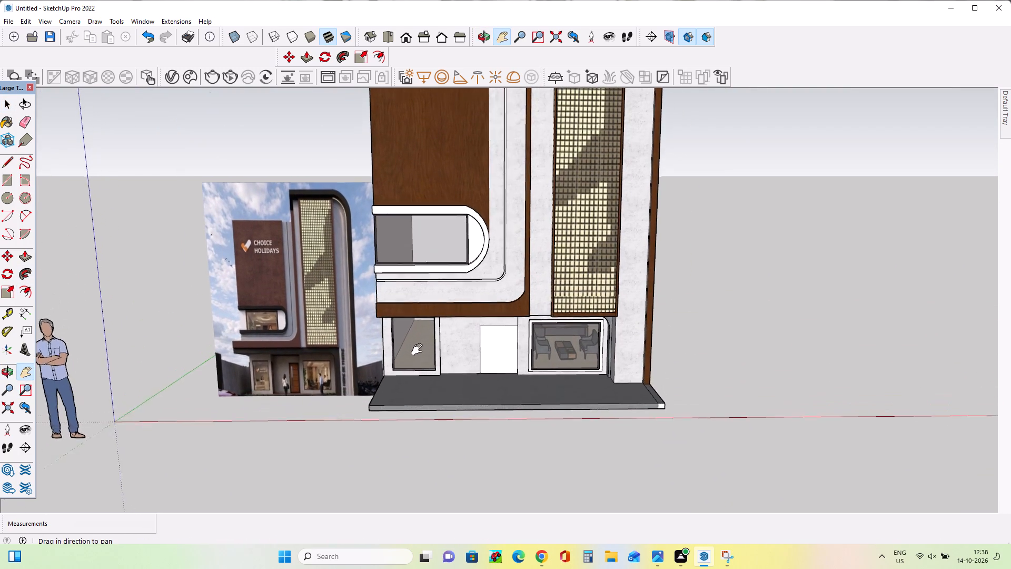
left_click_drag(419, 350, 420, 350)
scroll(549, 299, "up", 3)
middle_click_drag(606, 303, 619, 278)
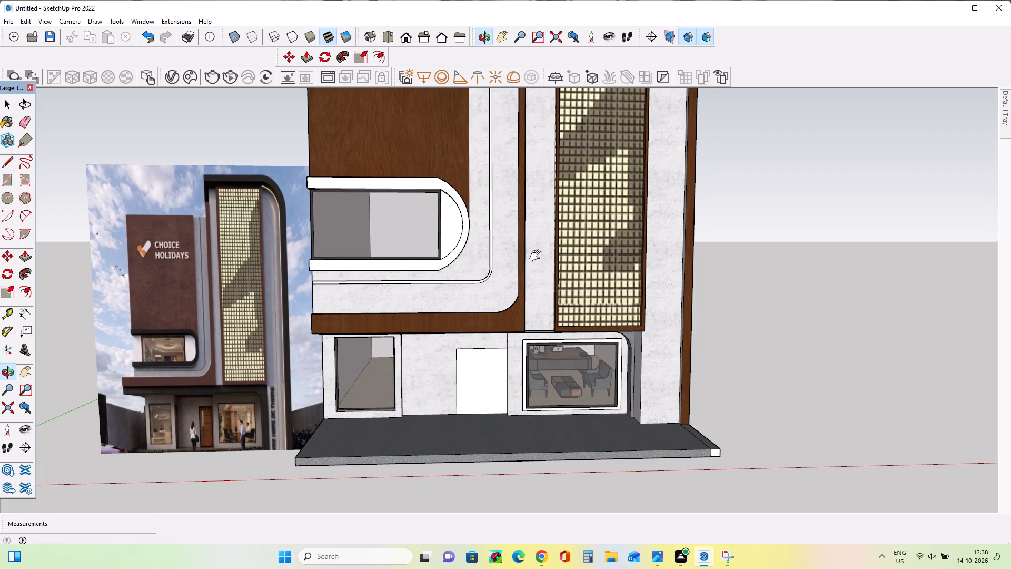
middle_click_drag(399, 349, 414, 341)
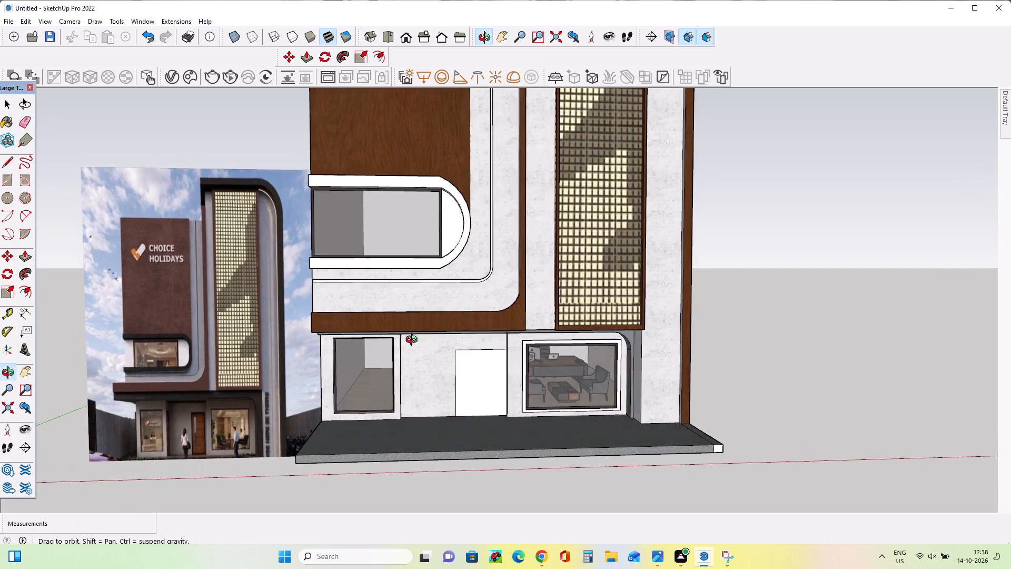
middle_click_drag(414, 341, 453, 342)
scroll(192, 456, "up", 7)
scroll(197, 450, "down", 1)
scroll(197, 450, "up", 11)
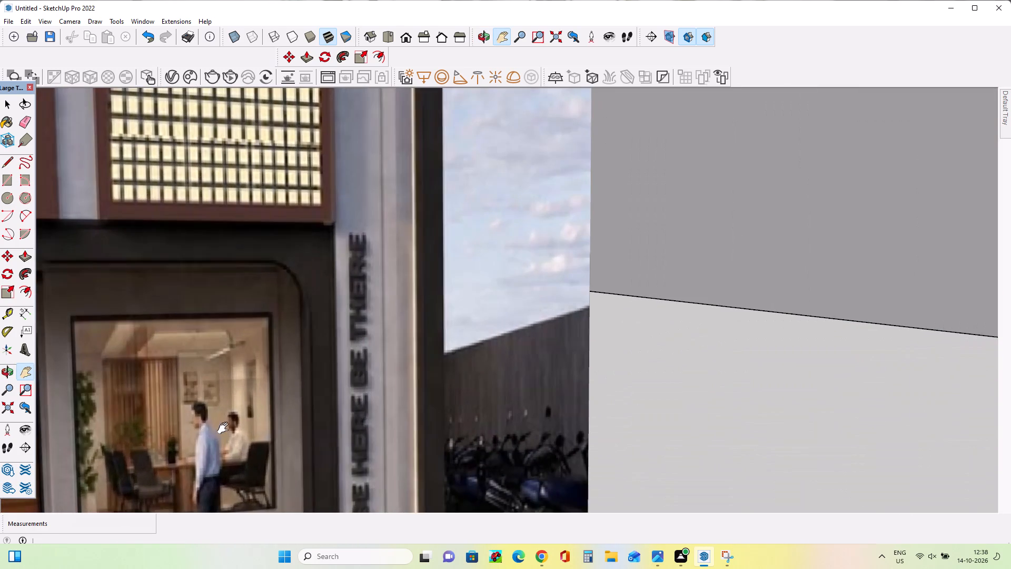
scroll(193, 414, "down", 16)
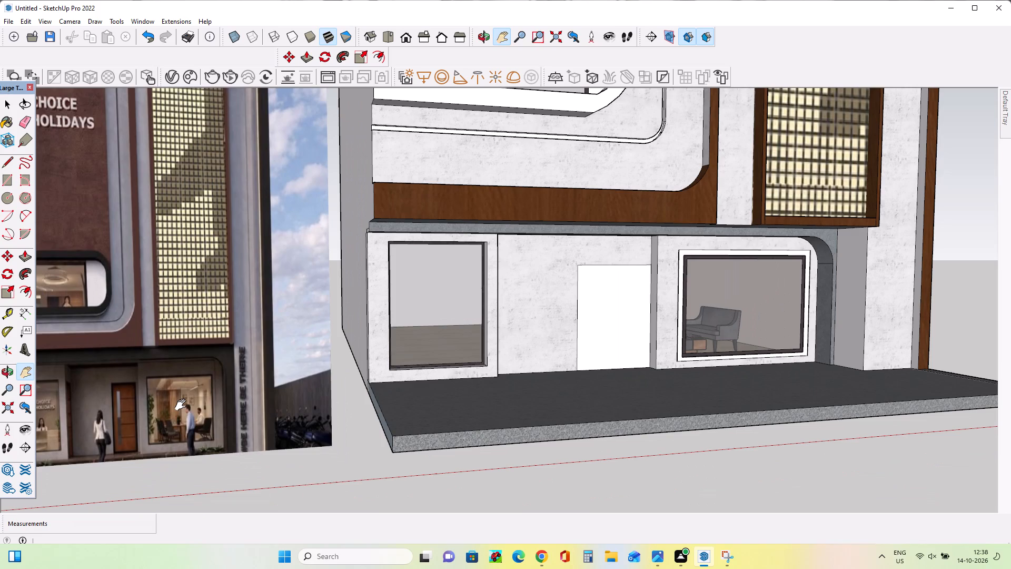
middle_click_drag(666, 362, 559, 360)
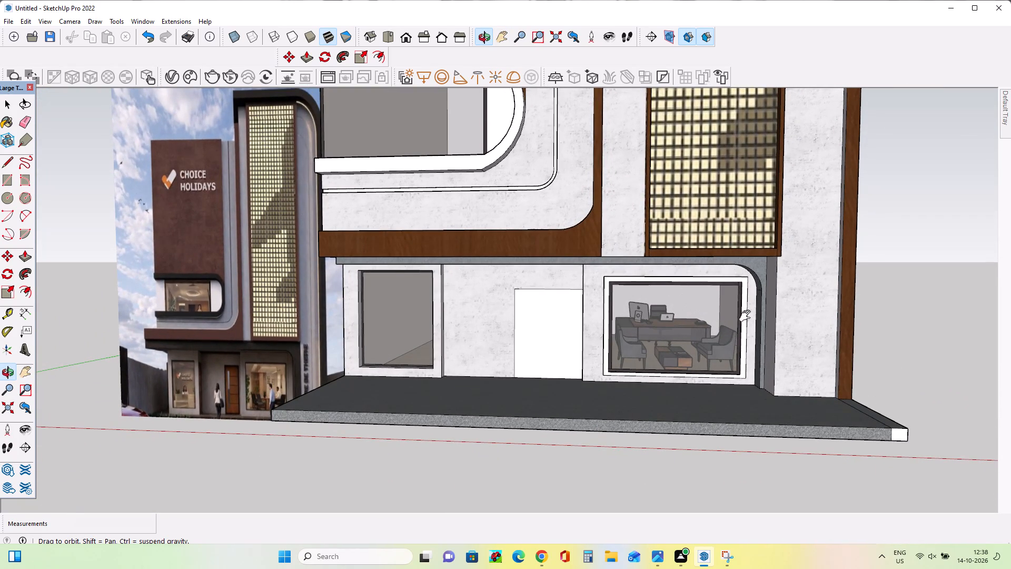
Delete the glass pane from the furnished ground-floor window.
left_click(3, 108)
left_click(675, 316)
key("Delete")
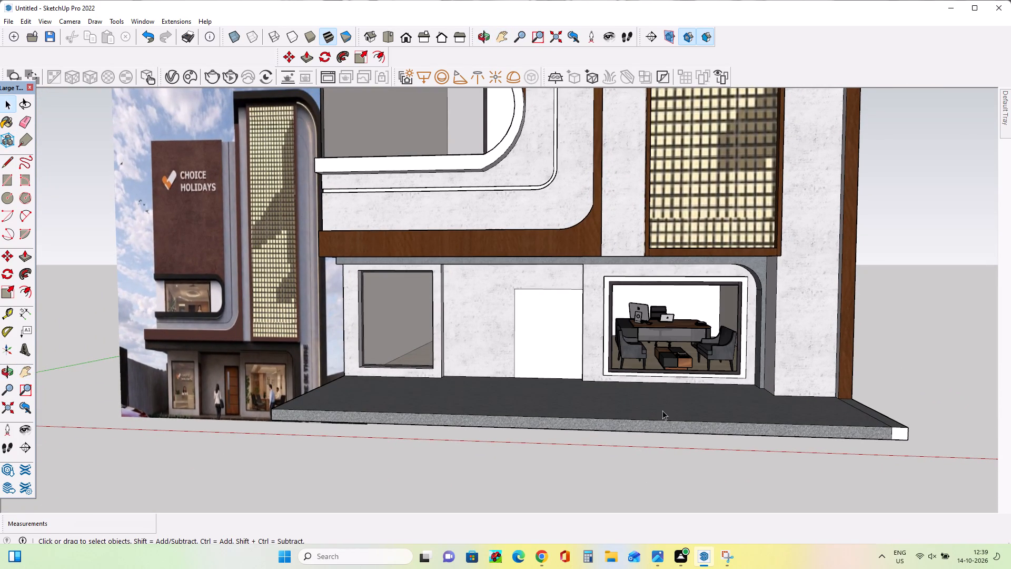
Examine the unglazed furnished window and compare its interior with the office window in the Choice Holidays reference image.
left_click(20, 371)
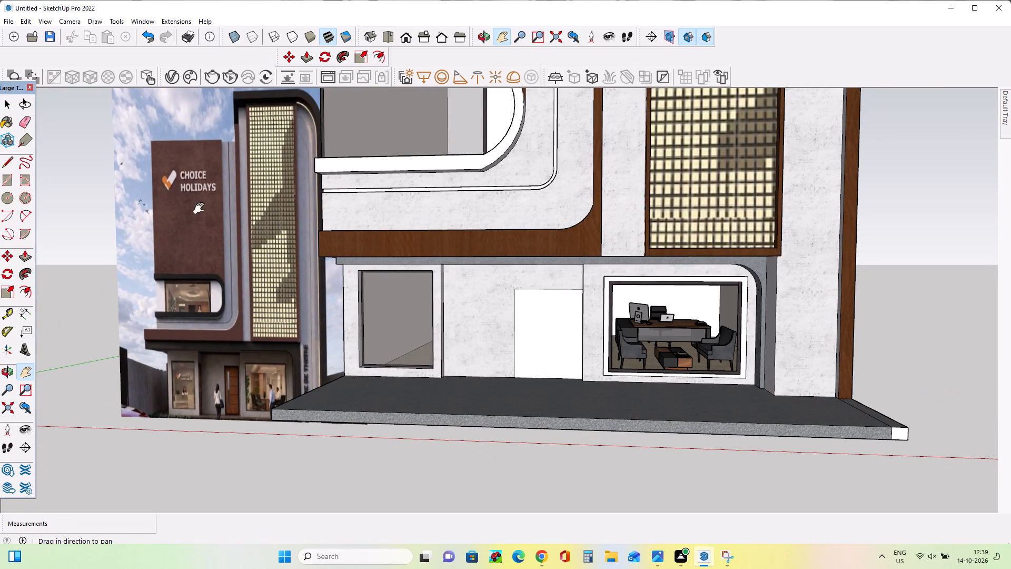
left_click_drag(201, 209, 147, 313)
left_click_drag(597, 398, 542, 284)
scroll(643, 345, "up", 3)
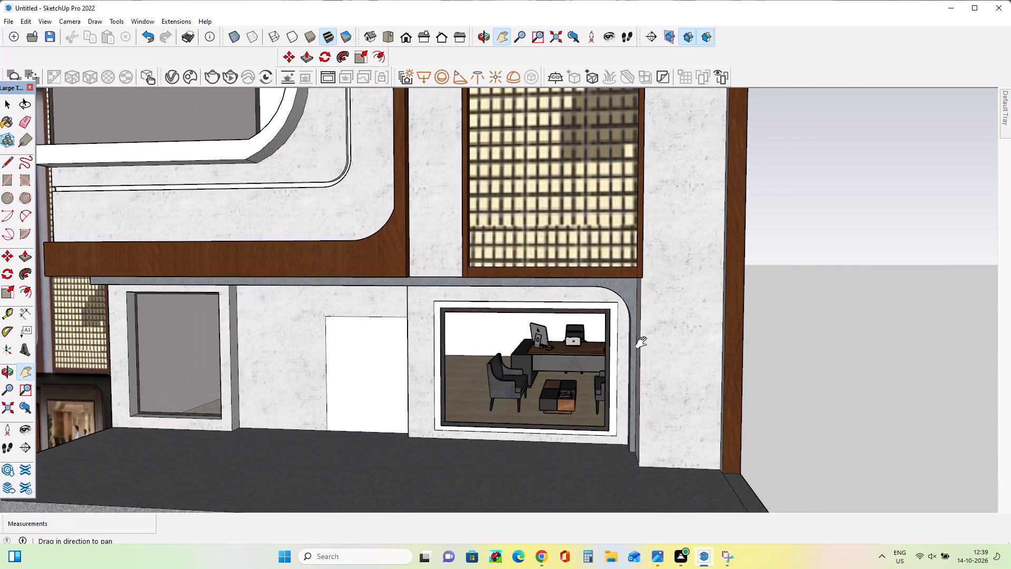
middle_click_drag(633, 365, 687, 346)
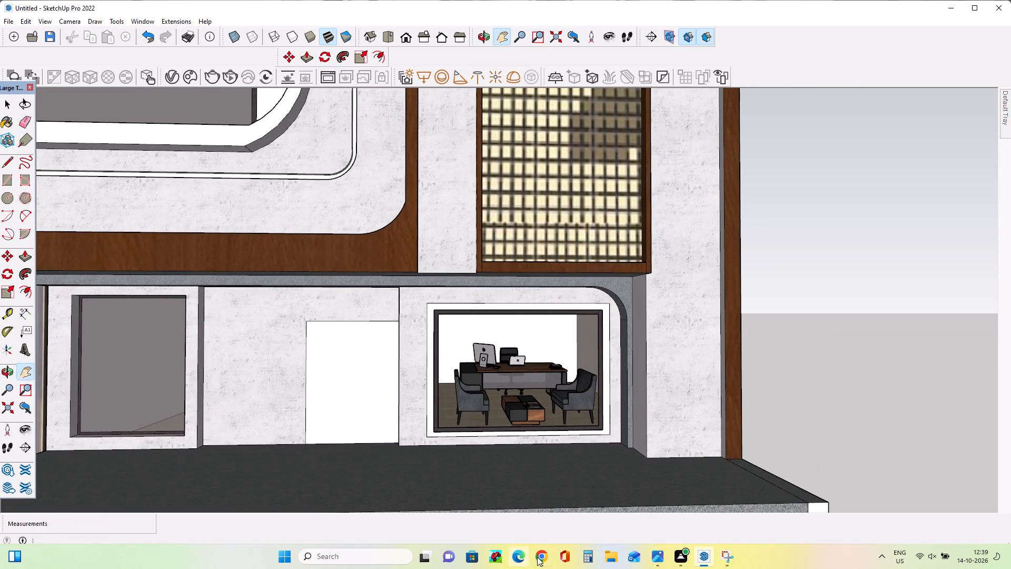
scroll(417, 431, "down", 7)
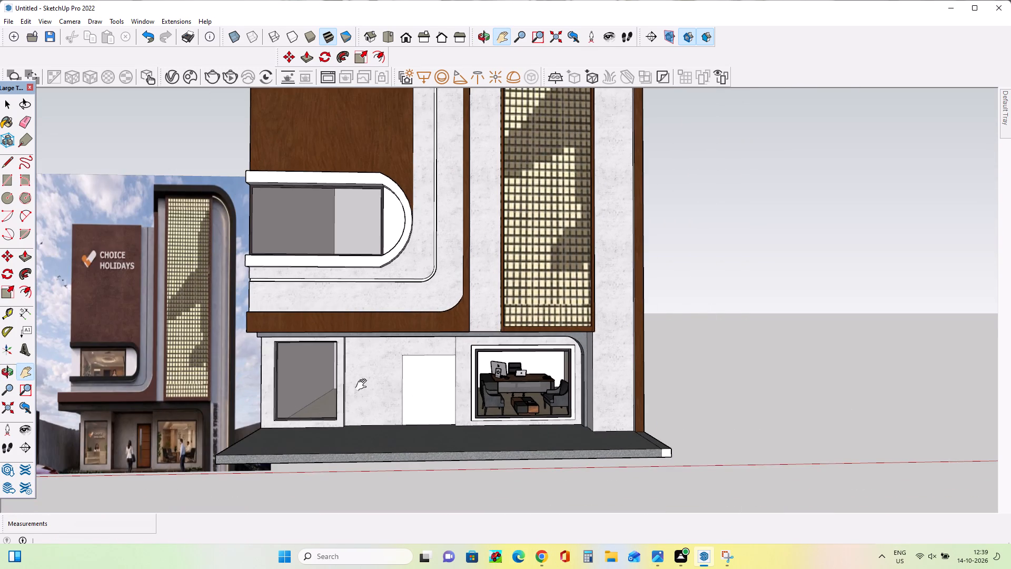
scroll(216, 414, "up", 14)
scroll(228, 456, "down", 1)
scroll(228, 456, "up", 3)
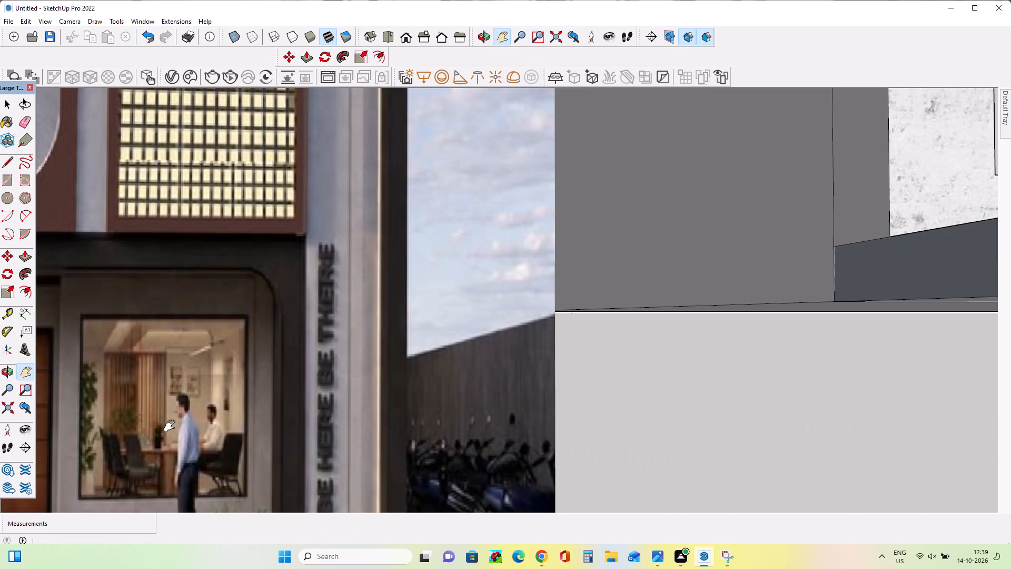
Examine the furniture in the reference image's ground-floor office window and compare it with the modelled office interior.
scroll(137, 457, "up", 3)
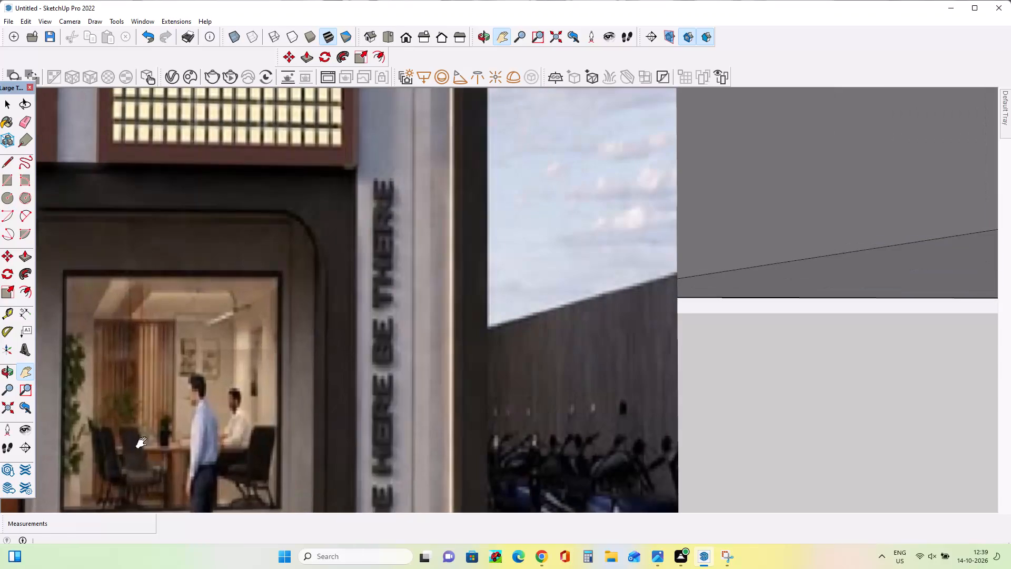
left_click_drag(168, 419, 155, 354)
scroll(150, 361, "down", 2)
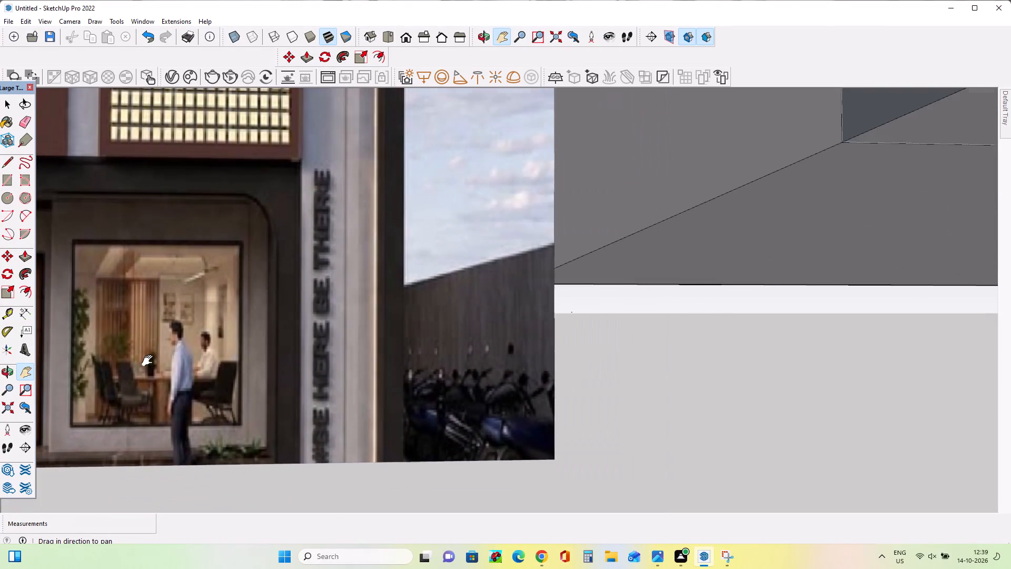
scroll(150, 361, "down", 8)
middle_click_drag(227, 384, 228, 407)
scroll(183, 397, "down", 5)
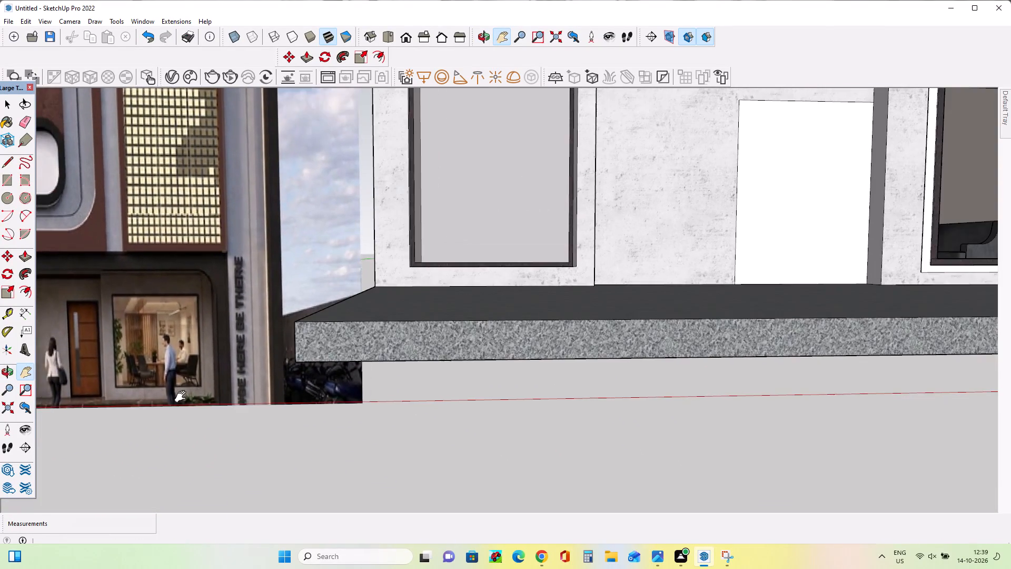
scroll(183, 397, "down", 2)
middle_click_drag(726, 354, 677, 383)
scroll(684, 365, "down", 3)
middle_click_drag(826, 376, 823, 339)
middle_click(823, 339)
left_click_drag(571, 228, 445, 276)
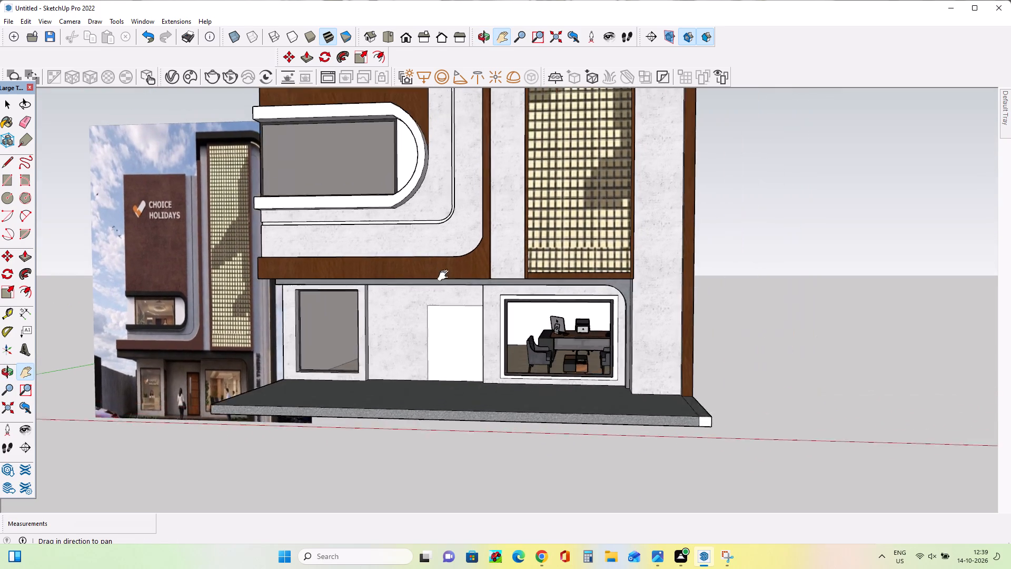
left_click_drag(445, 276, 432, 286)
Rotate the office furniture set 90 degrees on the horizontal plane.
middle_click_drag(732, 355, 802, 364)
scroll(567, 356, "up", 4)
middle_click_drag(637, 372, 611, 372)
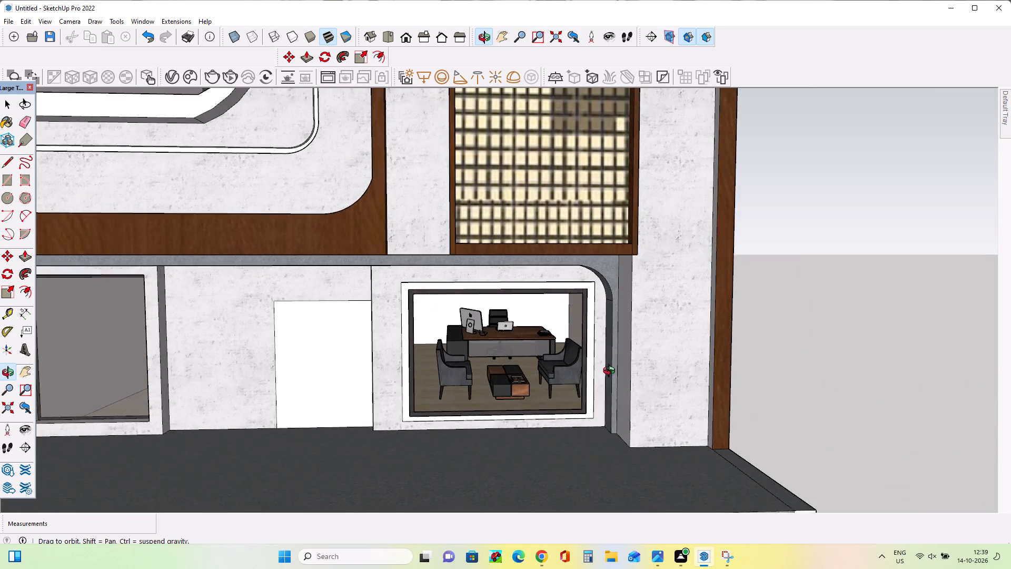
middle_click_drag(611, 372, 611, 371)
left_click(4, 102)
left_click(489, 340)
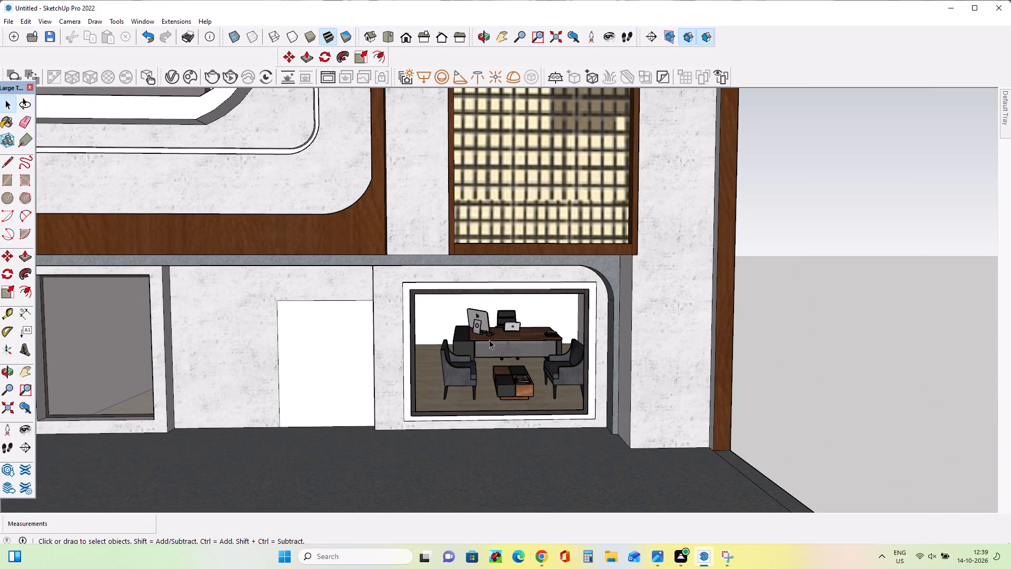
left_click(7, 270)
left_click(556, 482)
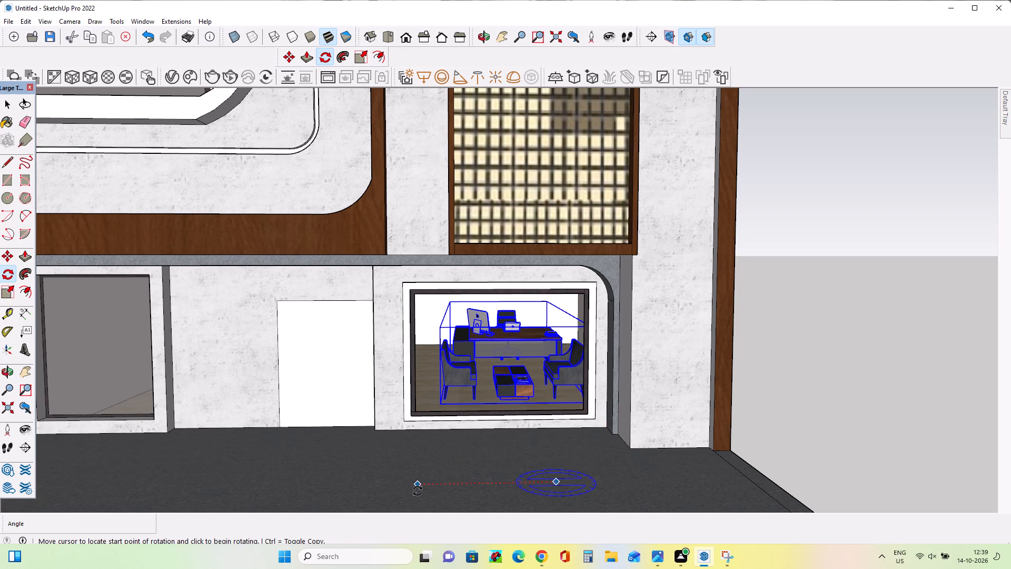
left_click(419, 488)
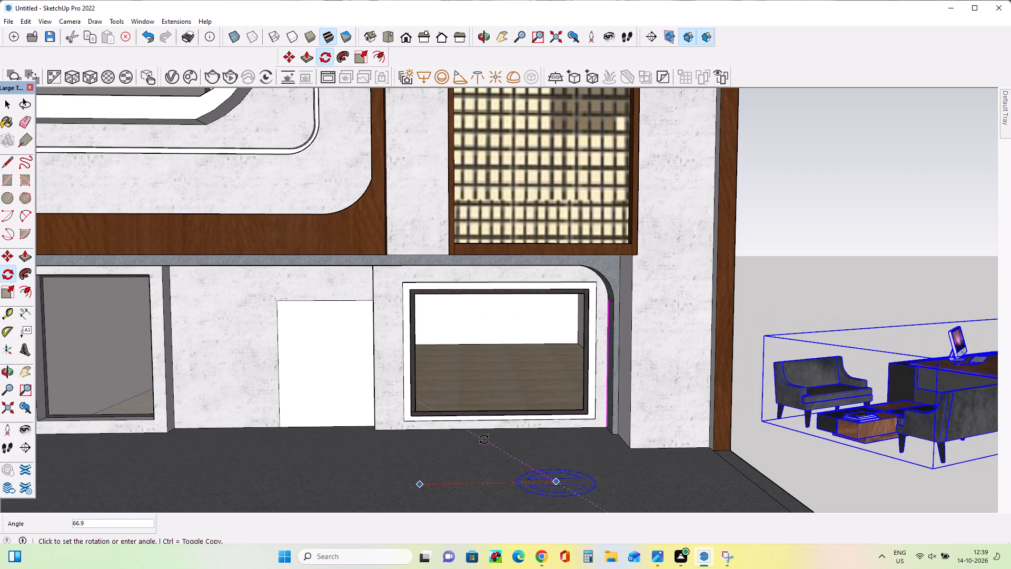
scroll(412, 440, "down", 3)
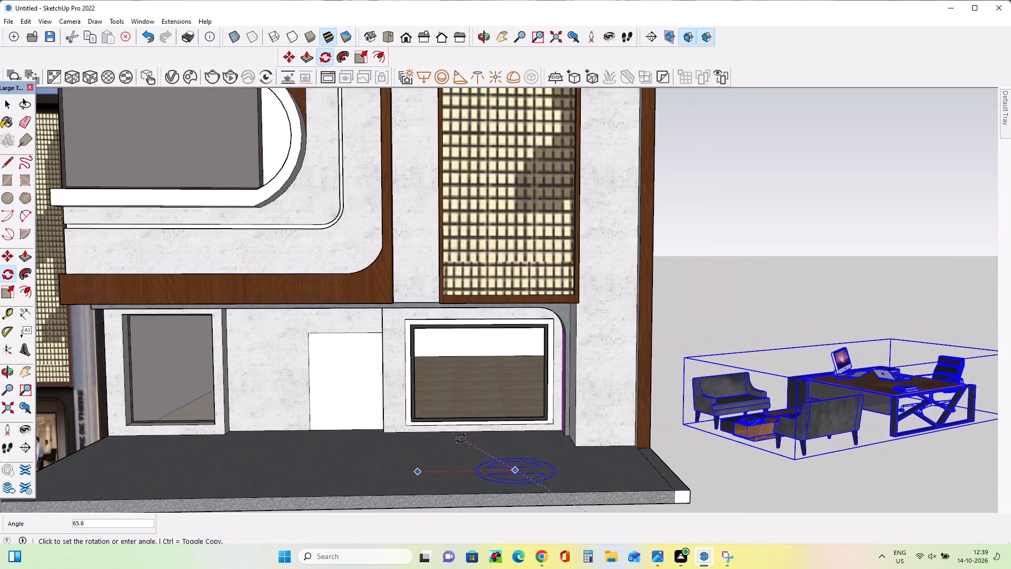
left_click(507, 437)
Move the rotated furniture set about 17' 6" back into the building's ground floor, behind the door and office window.
scroll(315, 430, "down", 2)
scroll(315, 430, "up", 1)
scroll(315, 429, "down", 4)
middle_click_drag(420, 453, 454, 514)
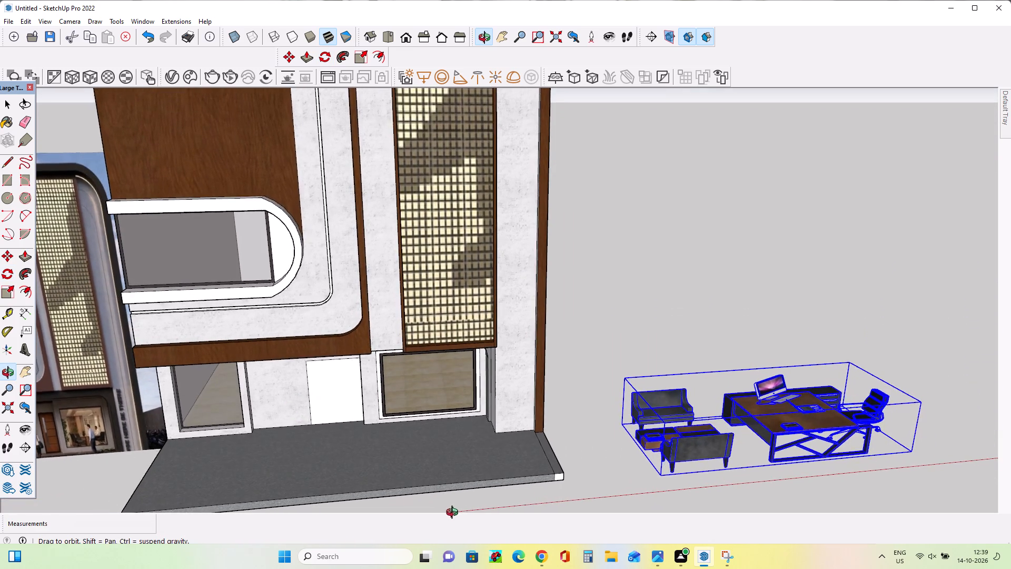
middle_click_drag(454, 514, 455, 514)
scroll(503, 466, "up", 3)
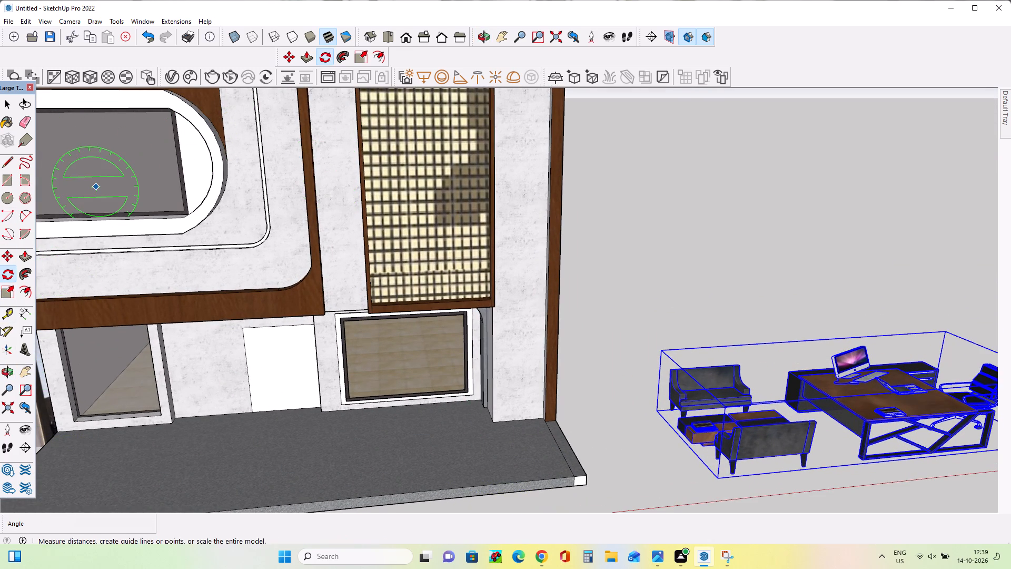
left_click(9, 254)
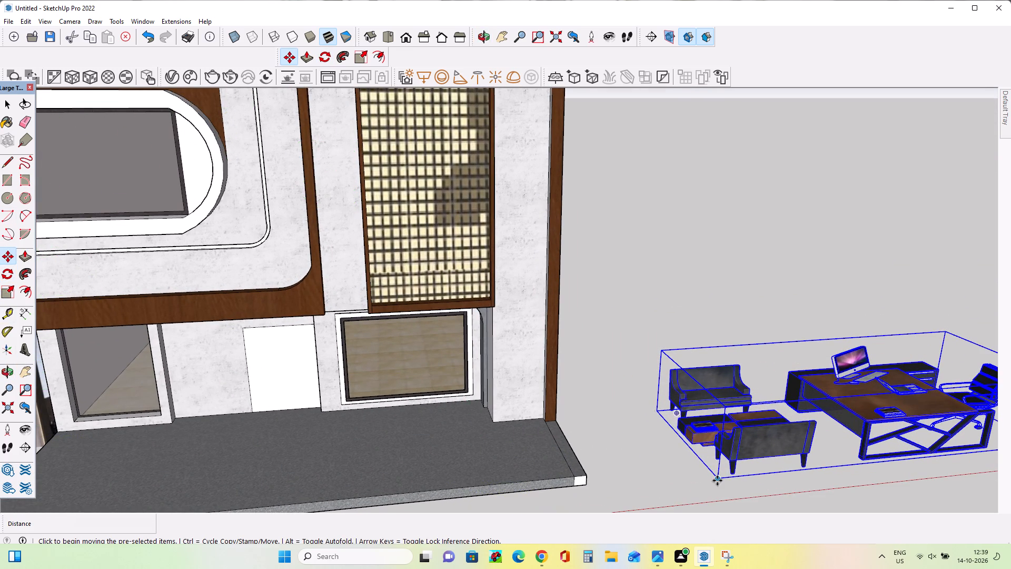
left_click(717, 480)
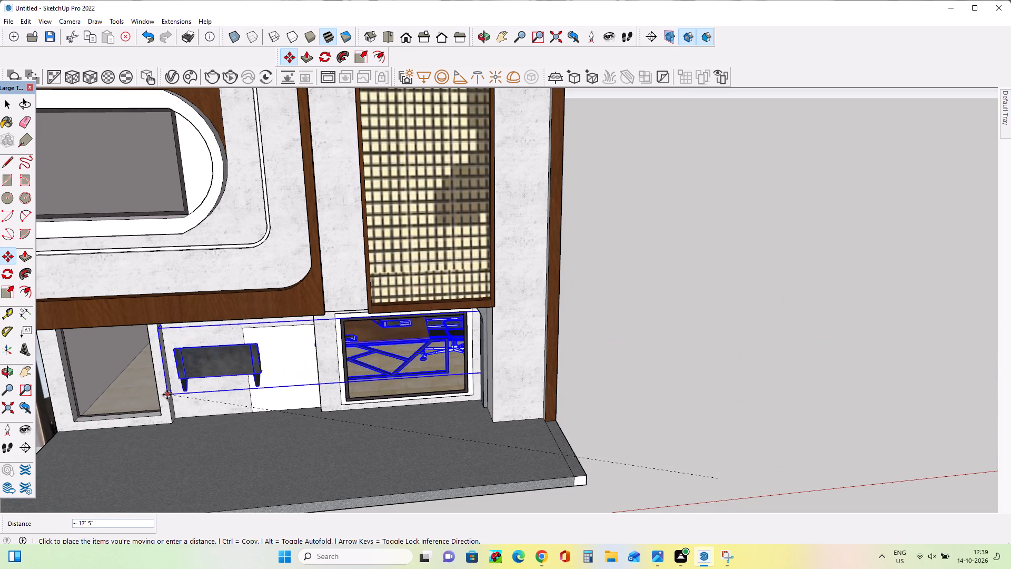
left_click(162, 384)
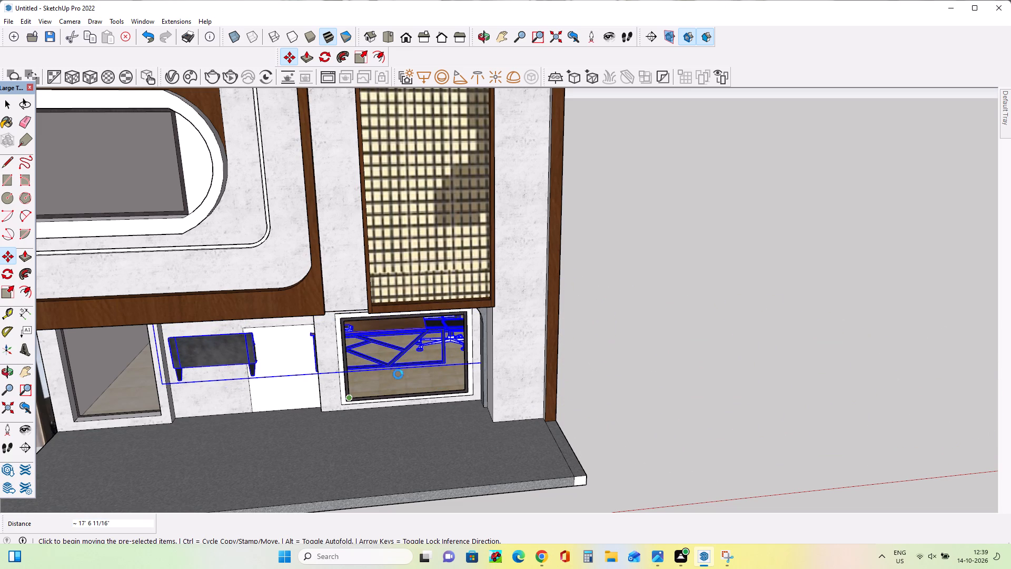
left_click(398, 366)
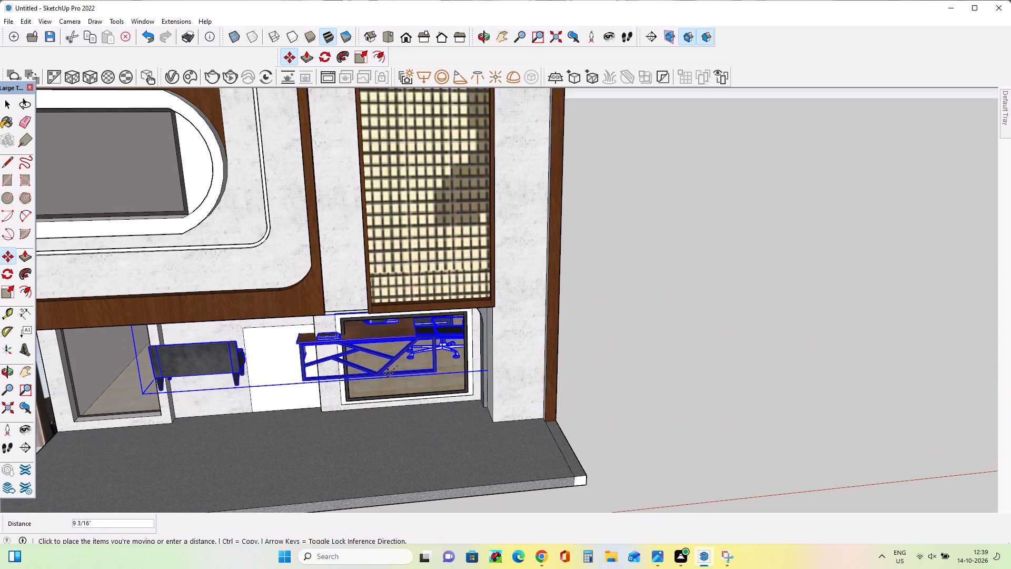
left_click(390, 371)
Lower the furniture set toward the office floor and move it about 6' deeper into the room.
middle_click_drag(417, 352, 517, 263)
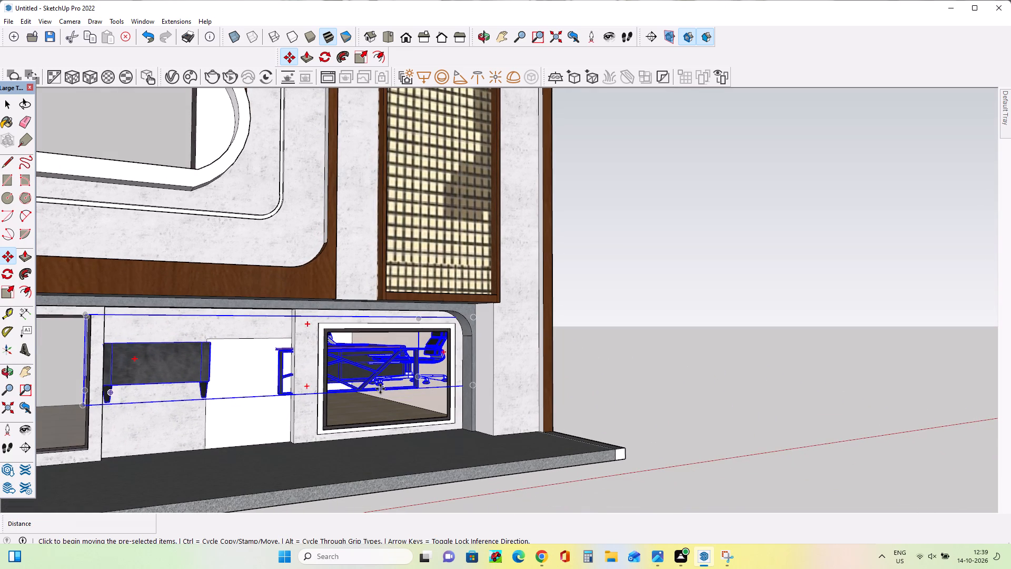
left_click(379, 386)
left_click(363, 426)
middle_click_drag(386, 453, 372, 482)
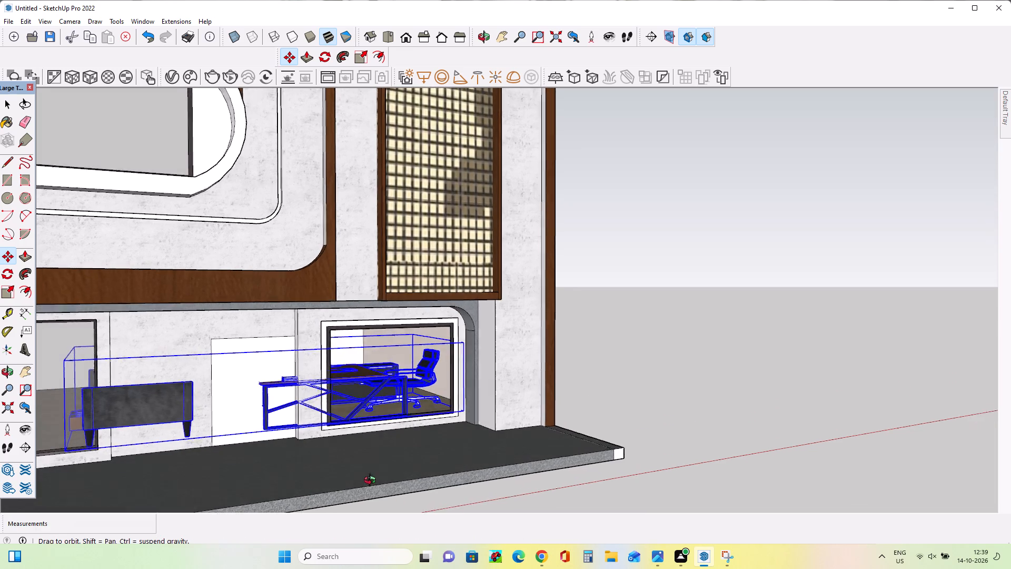
middle_click_drag(372, 482, 366, 490)
scroll(405, 372, "up", 4)
left_click_drag(401, 379, 395, 374)
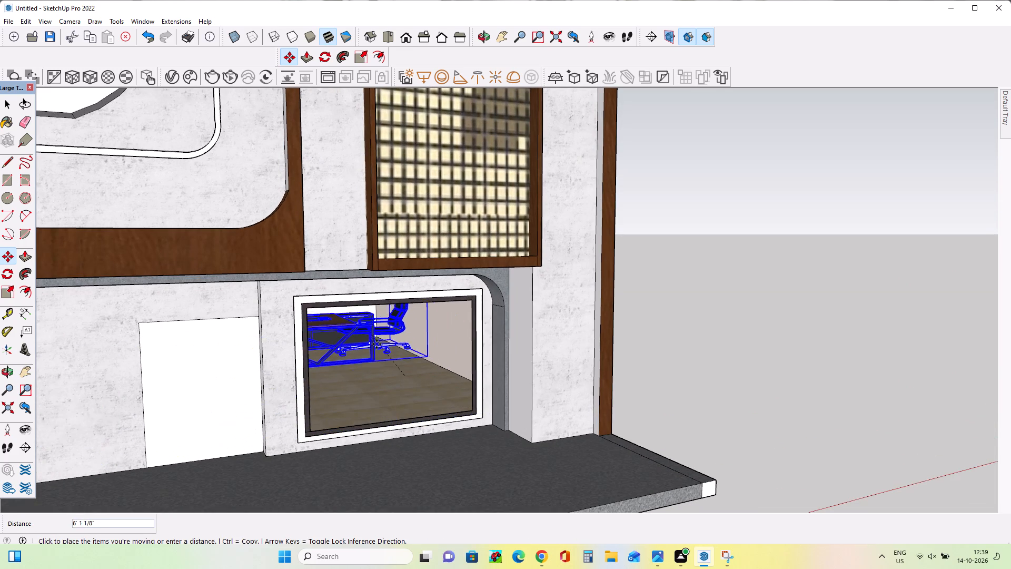
left_click(384, 347)
middle_click_drag(482, 327, 437, 370)
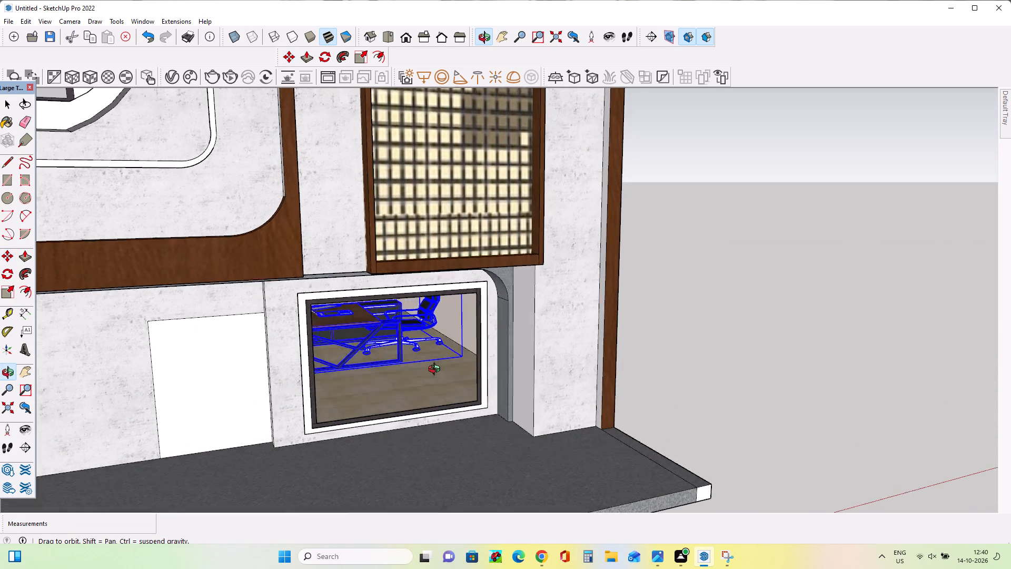
middle_click_drag(437, 370, 395, 341)
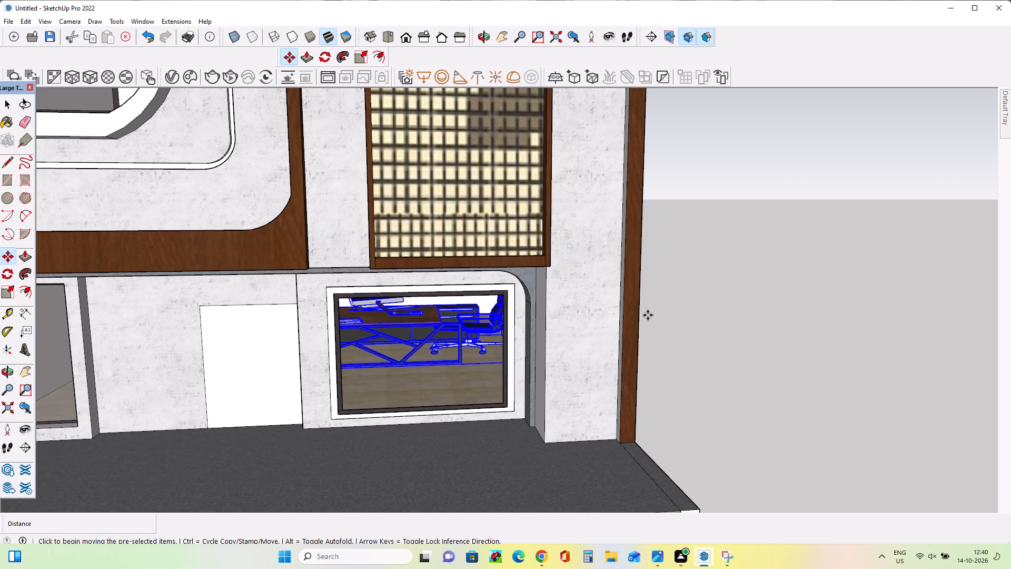
Scale the furniture set down along its green axis from the sofa end so it fits behind the office window.
scroll(428, 375, "down", 1)
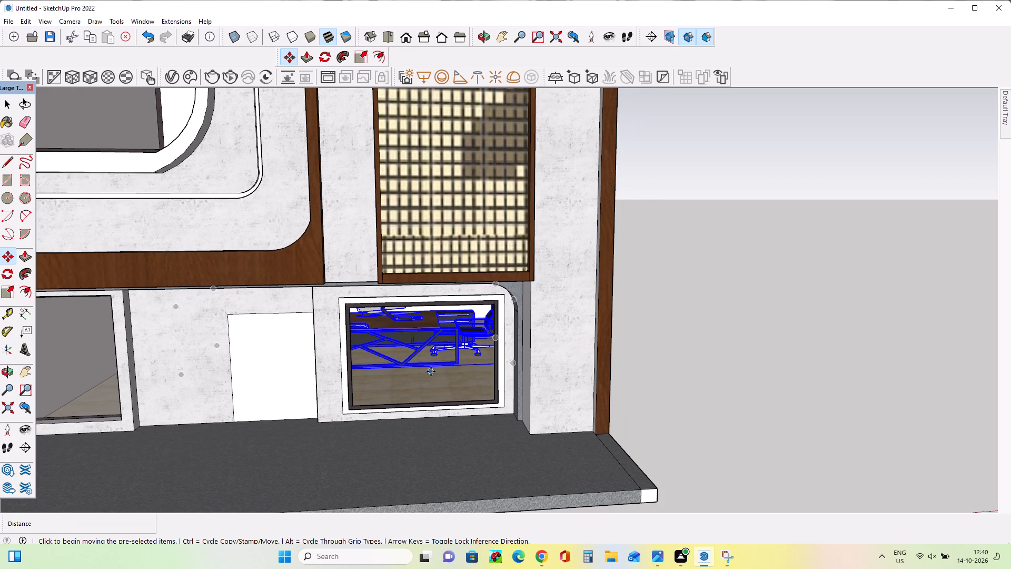
left_click(6, 297)
middle_click_drag(199, 299, 288, 323)
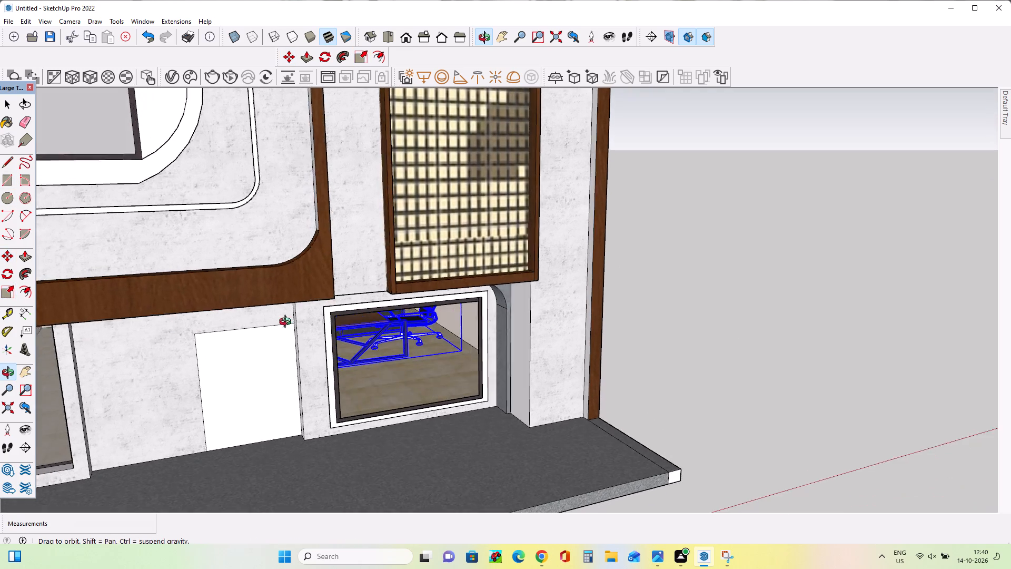
middle_click_drag(288, 323, 306, 340)
scroll(306, 340, "down", 8)
middle_click_drag(184, 362, 205, 251)
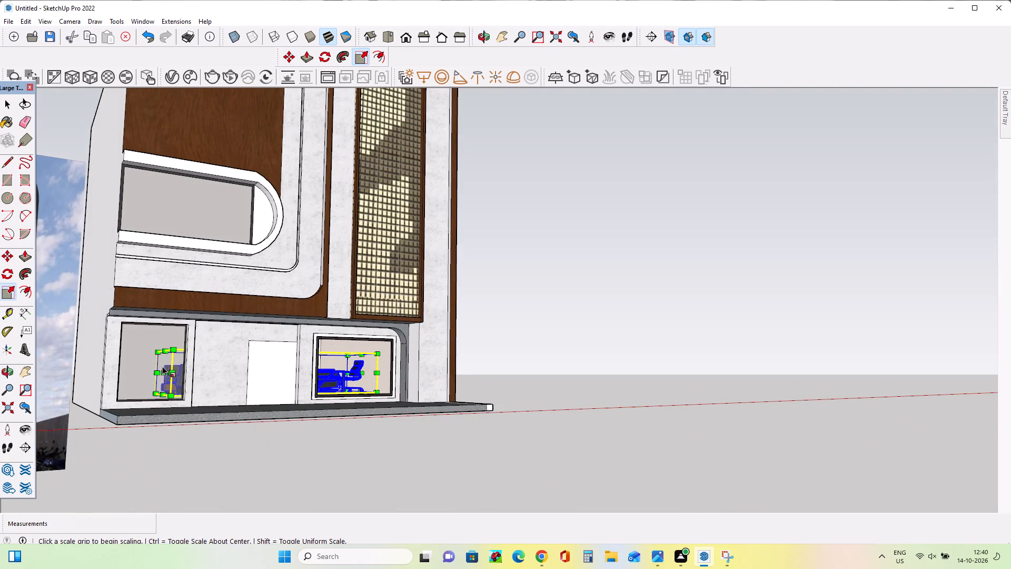
left_click(160, 370)
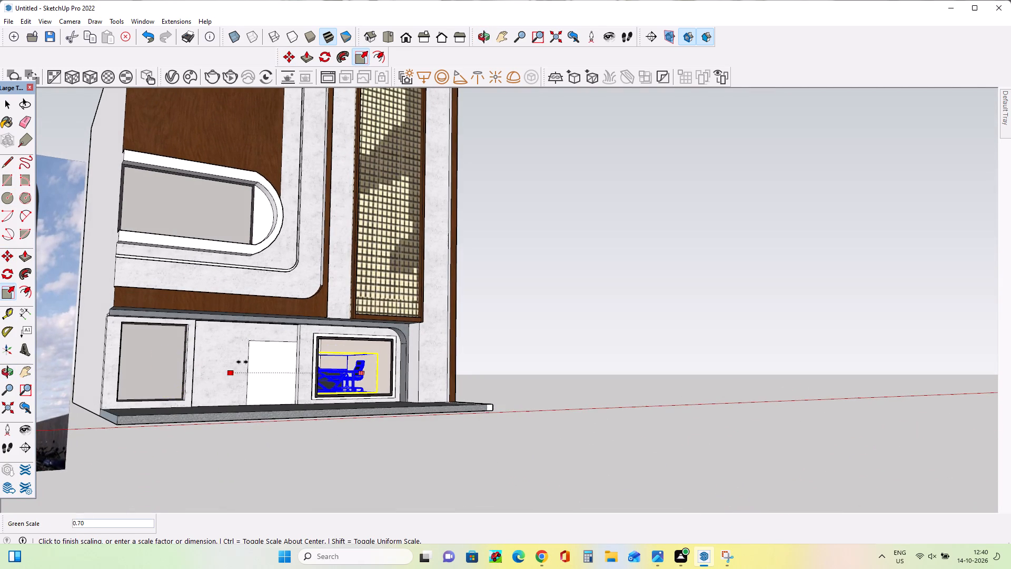
left_click(285, 359)
middle_click_drag(371, 366, 229, 390)
scroll(382, 359, "up", 4)
middle_click_drag(452, 375, 497, 390)
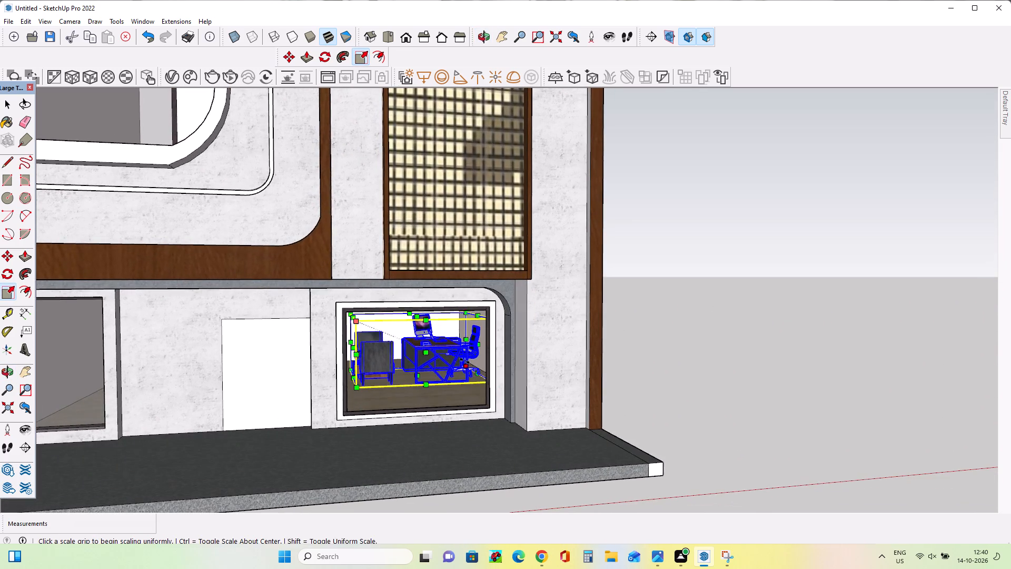
scroll(447, 351, "up", 3)
middle_click_drag(444, 351, 442, 346)
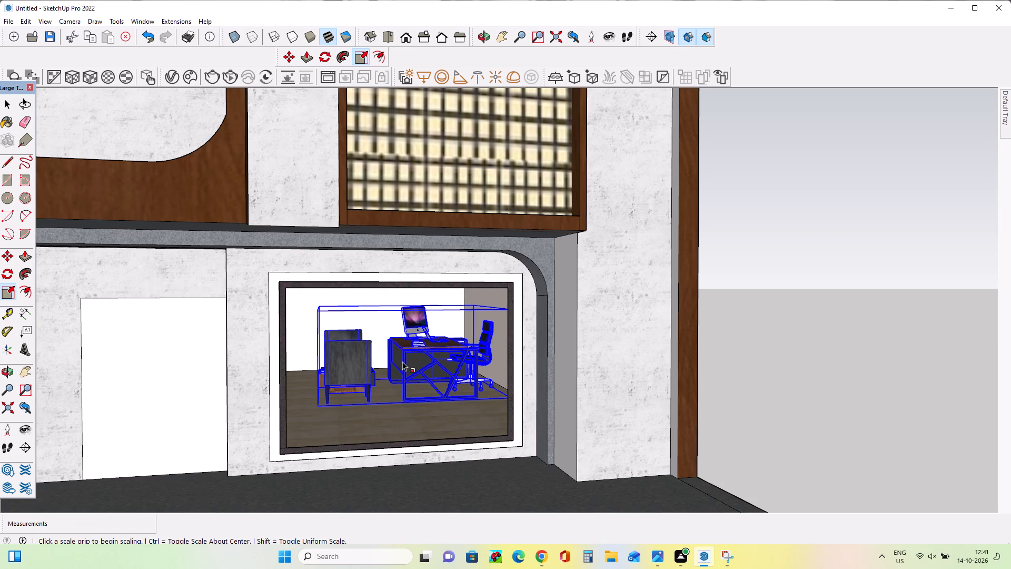
Move the scaled furniture set slightly forward across the office floor, toward the window.
middle_click_drag(392, 364, 421, 384)
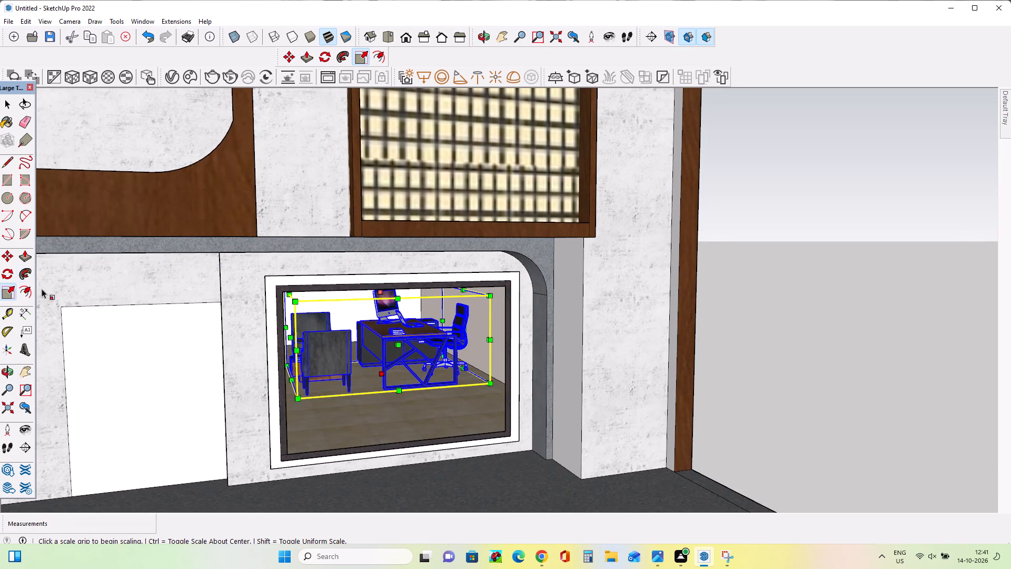
left_click(4, 258)
left_click(400, 388)
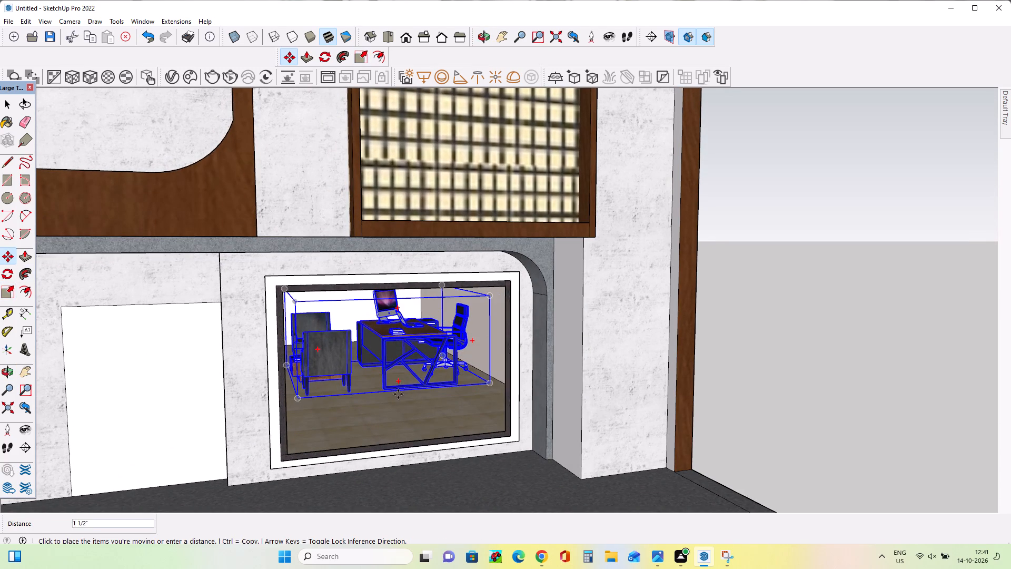
left_click(413, 405)
Examine the repositioned furniture through the office window from several angles and within the whole shopfront.
middle_click_drag(556, 384, 527, 388)
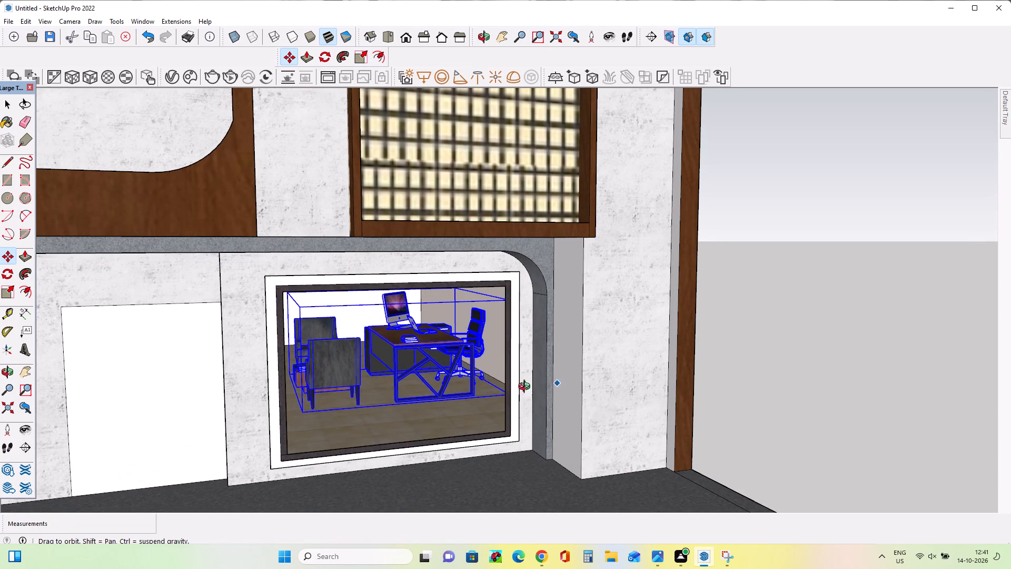
middle_click_drag(527, 388, 526, 371)
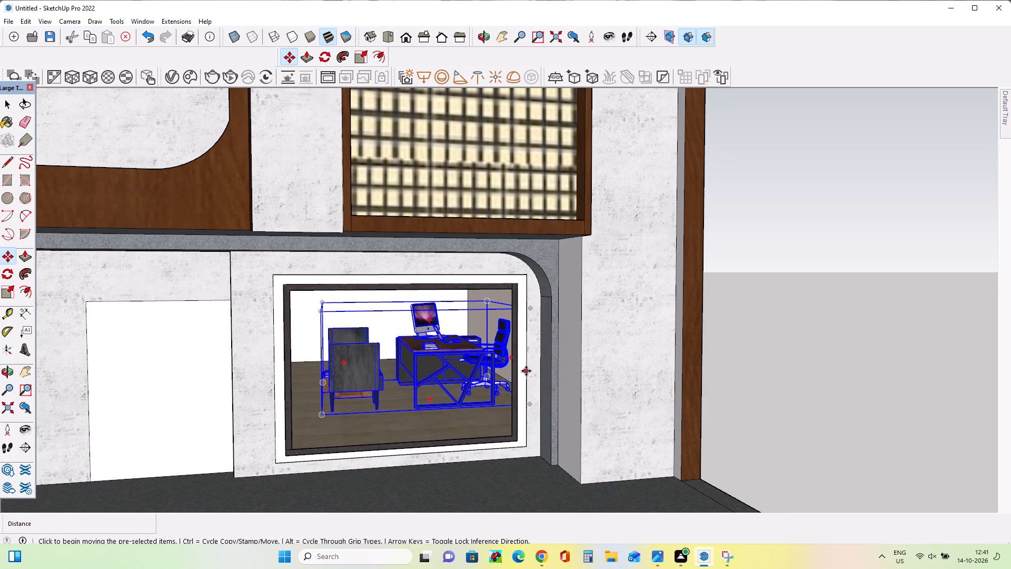
middle_click_drag(422, 309, 351, 319)
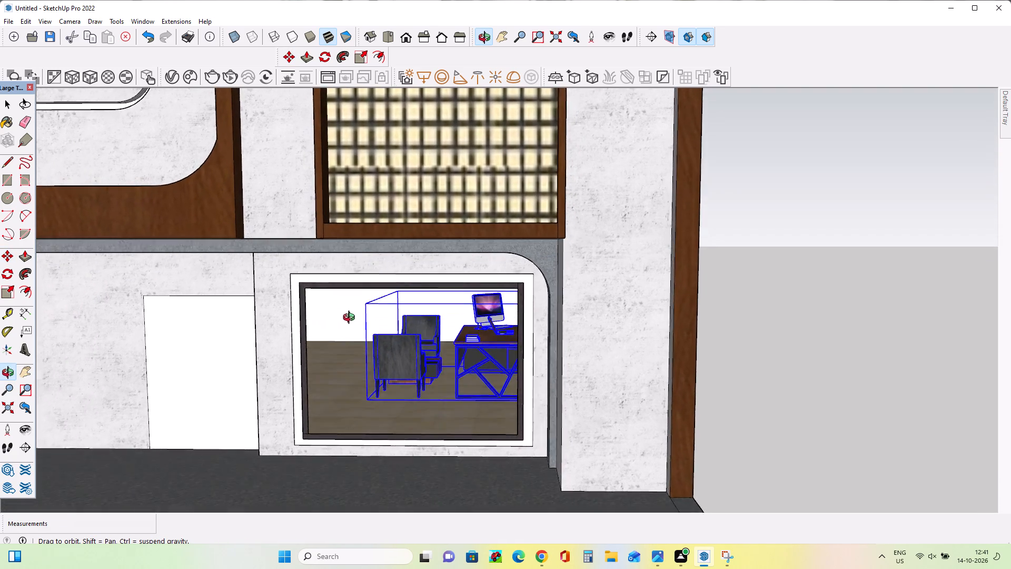
middle_click_drag(351, 319, 364, 313)
middle_click_drag(384, 367, 443, 376)
scroll(443, 376, "down", 1)
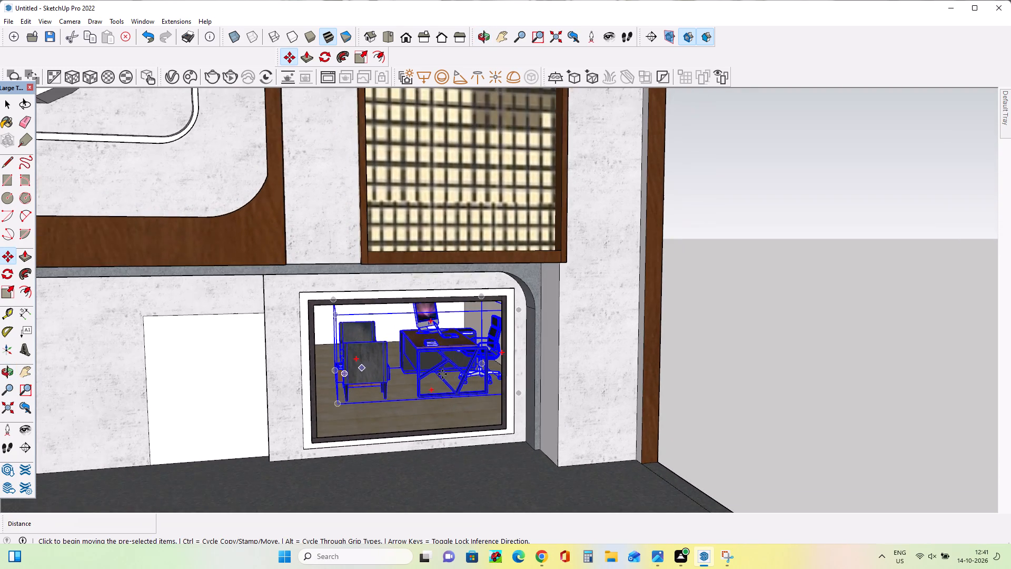
scroll(465, 355, "up", 4)
middle_click_drag(543, 360, 498, 321)
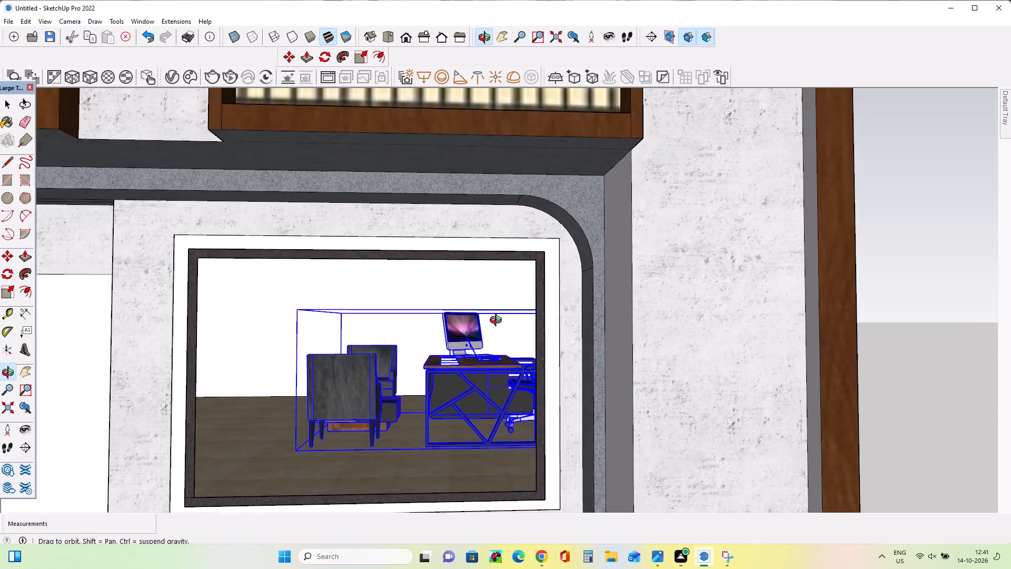
middle_click_drag(498, 321, 499, 321)
scroll(525, 328, "down", 5)
middle_click_drag(593, 340, 606, 378)
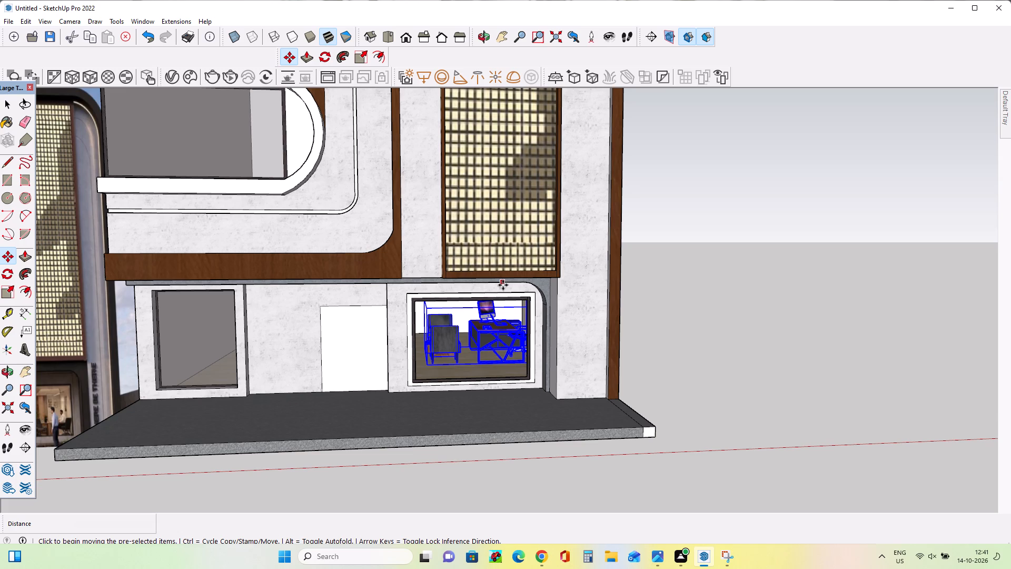
left_click(7, 103)
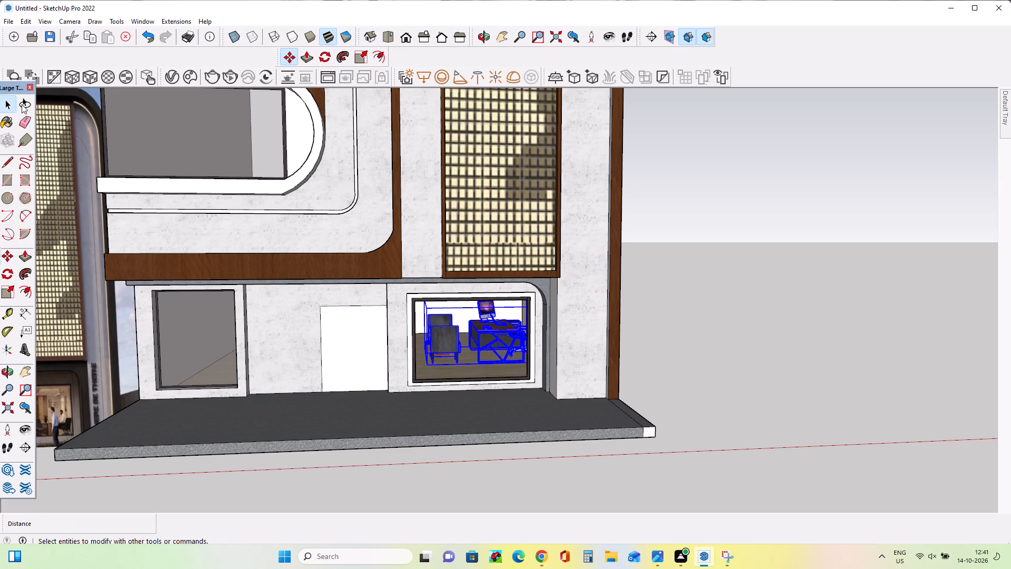
Deselect the furniture set and examine its placement through the office window from several angles.
left_click(754, 230)
middle_click_drag(642, 293, 635, 304)
scroll(665, 300, "up", 3)
middle_click_drag(669, 308, 720, 301)
scroll(720, 301, "down", 2)
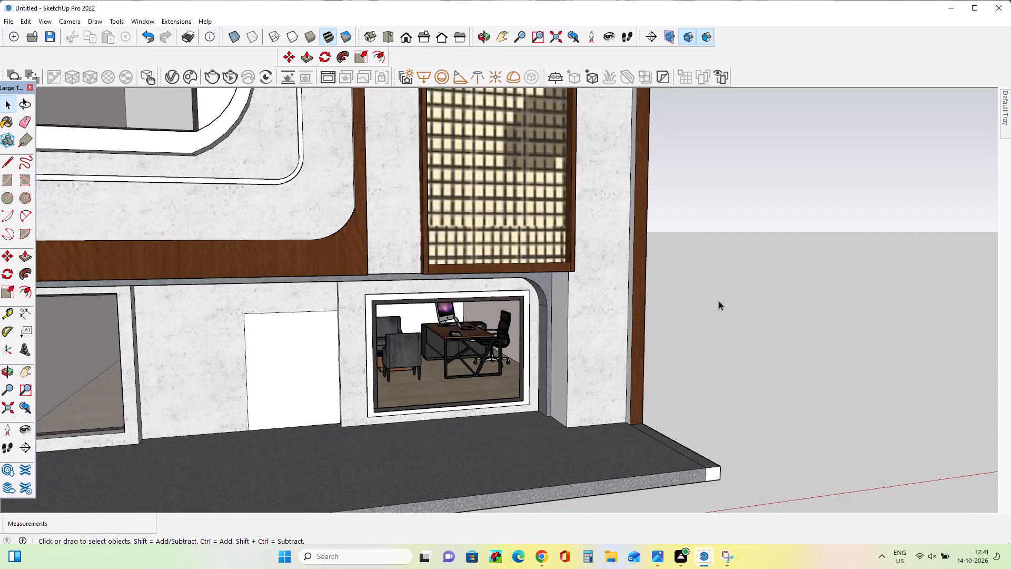
scroll(513, 309, "up", 3)
middle_click_drag(667, 316, 582, 285)
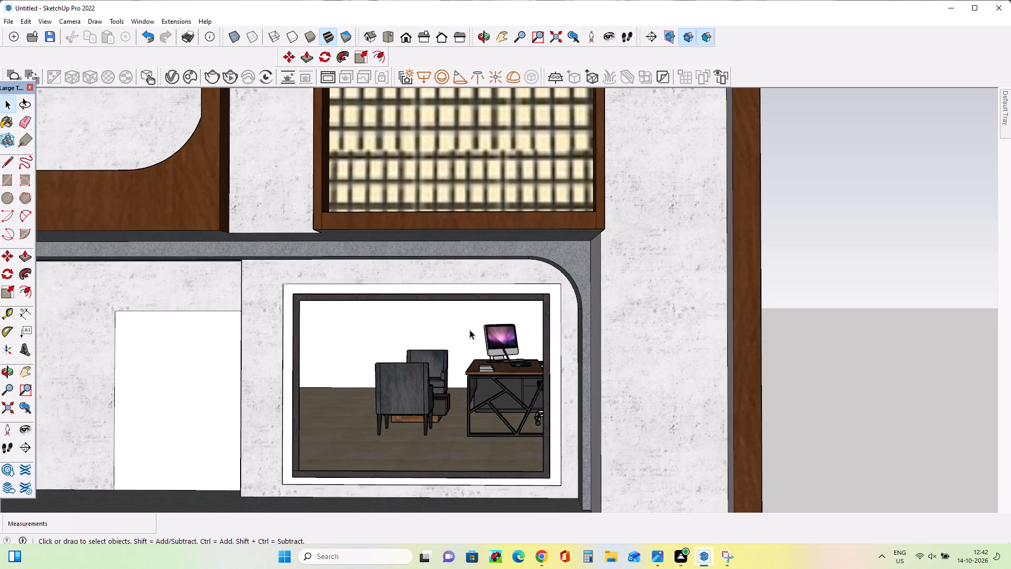
middle_click_drag(363, 346, 412, 355)
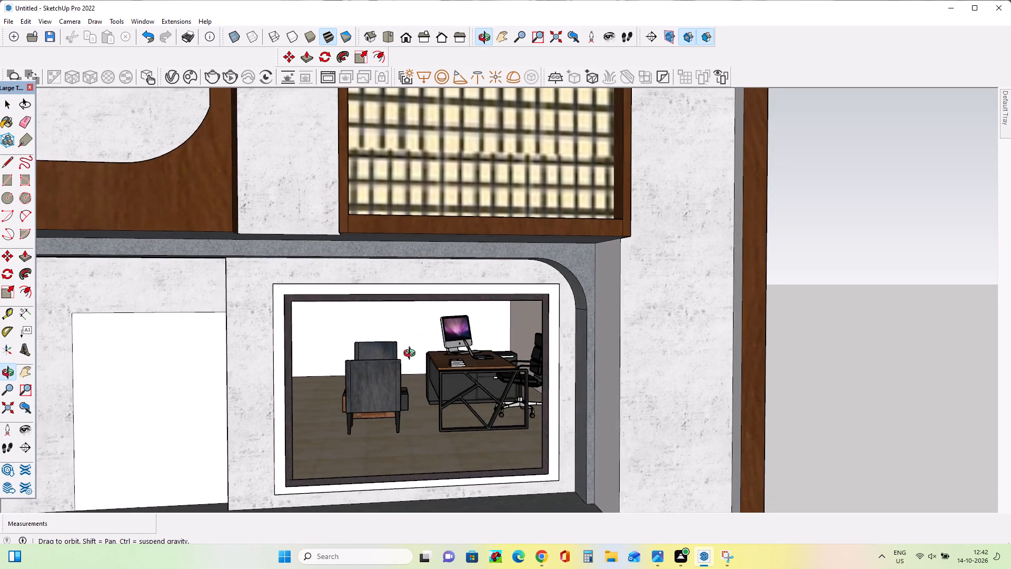
middle_click_drag(412, 355, 412, 348)
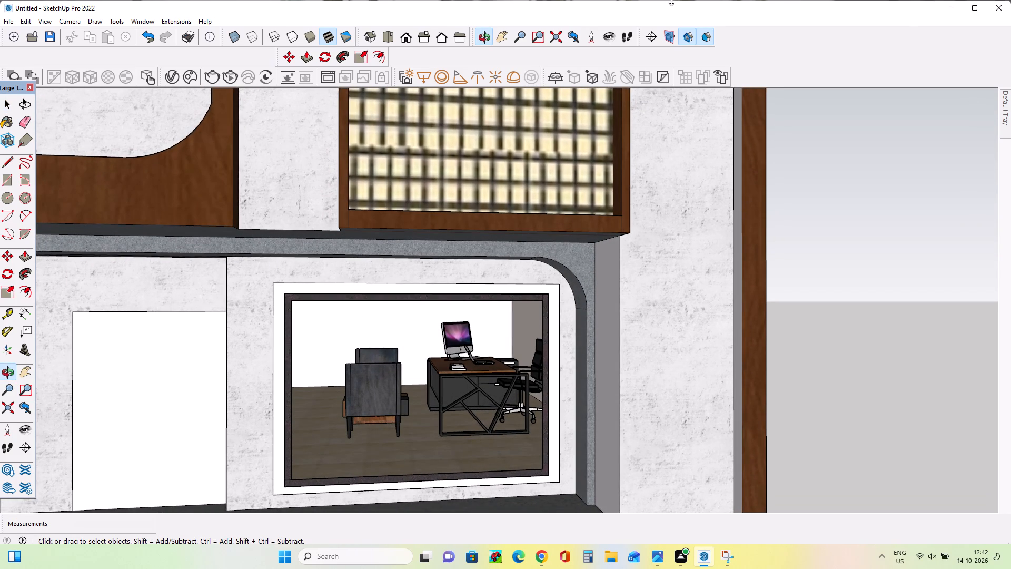
scroll(508, 221, "down", 3)
middle_click_drag(554, 292, 541, 272)
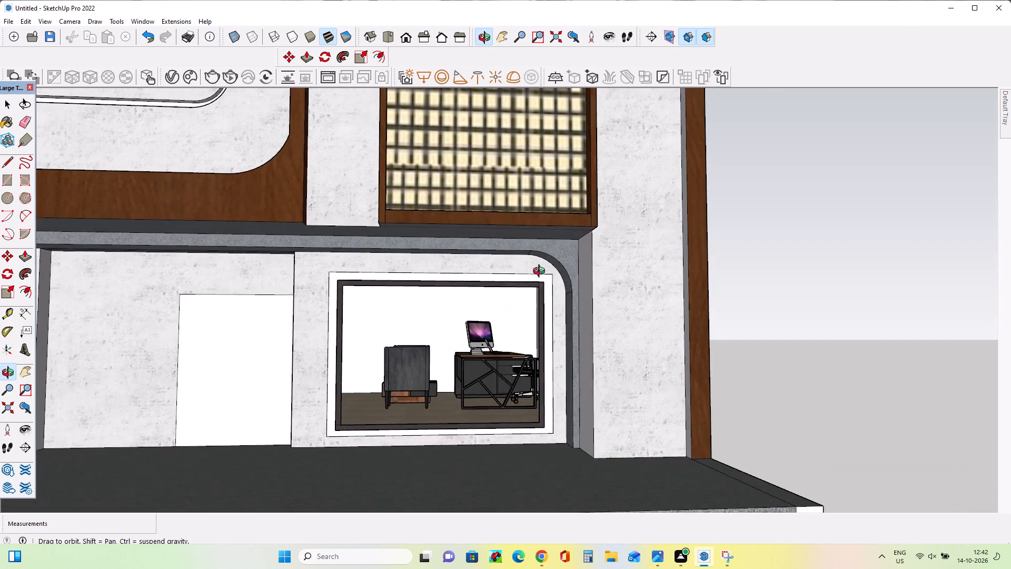
middle_click_drag(541, 272, 519, 279)
middle_click(519, 279)
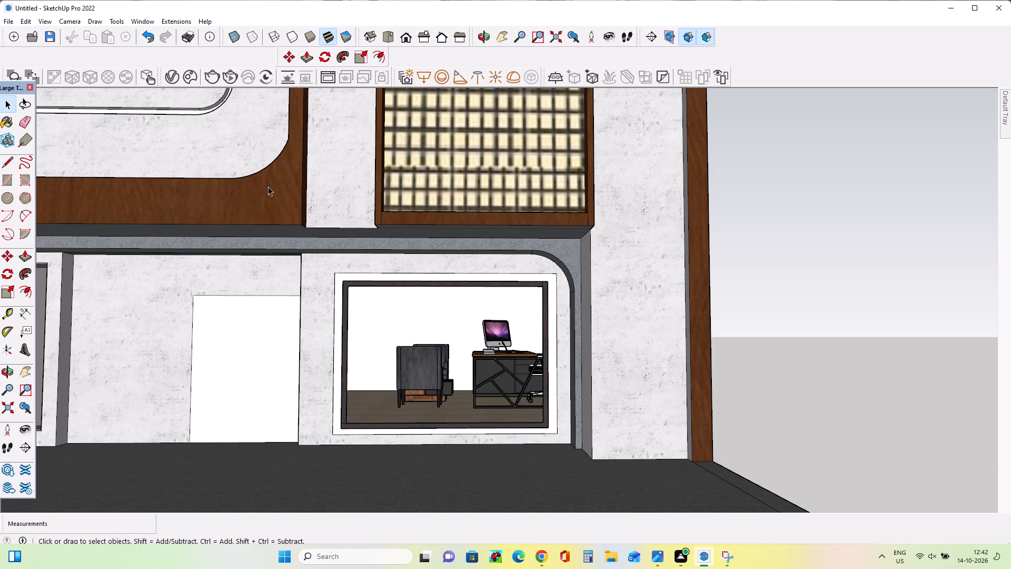
middle_click_drag(293, 284, 320, 315)
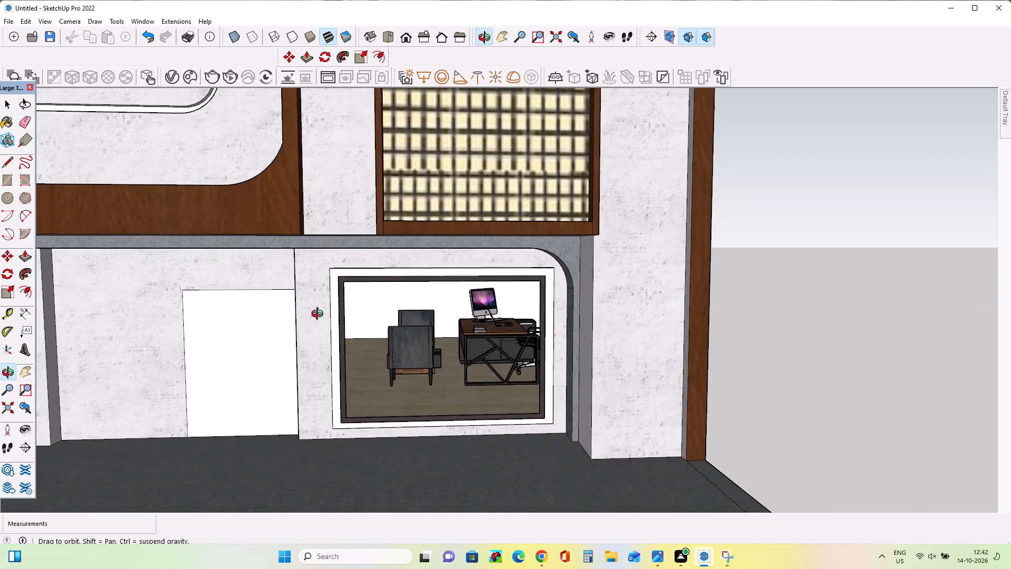
middle_click_drag(320, 315, 266, 257)
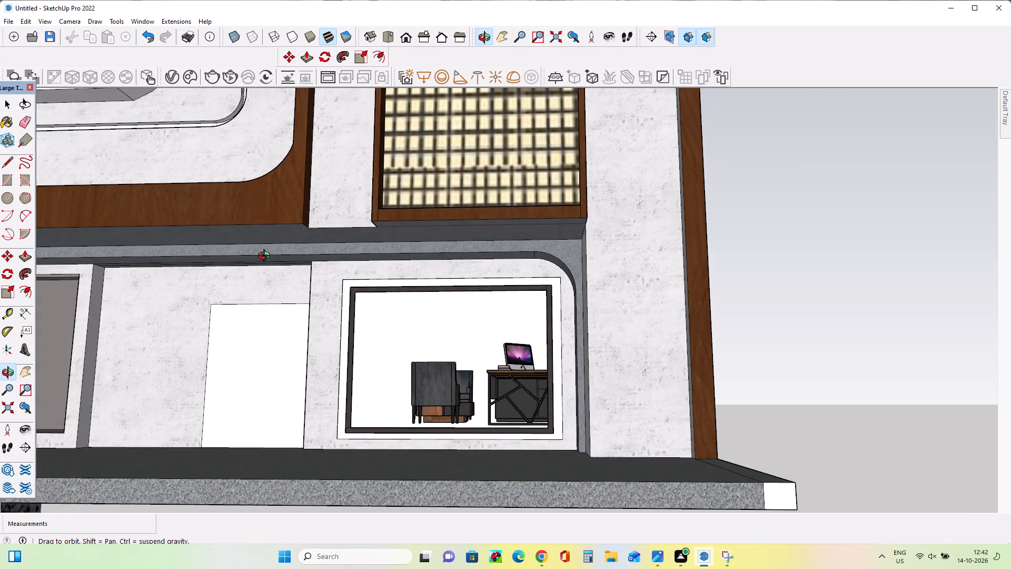
middle_click_drag(266, 257, 267, 258)
scroll(395, 209, "up", 1)
middle_click_drag(439, 254, 447, 261)
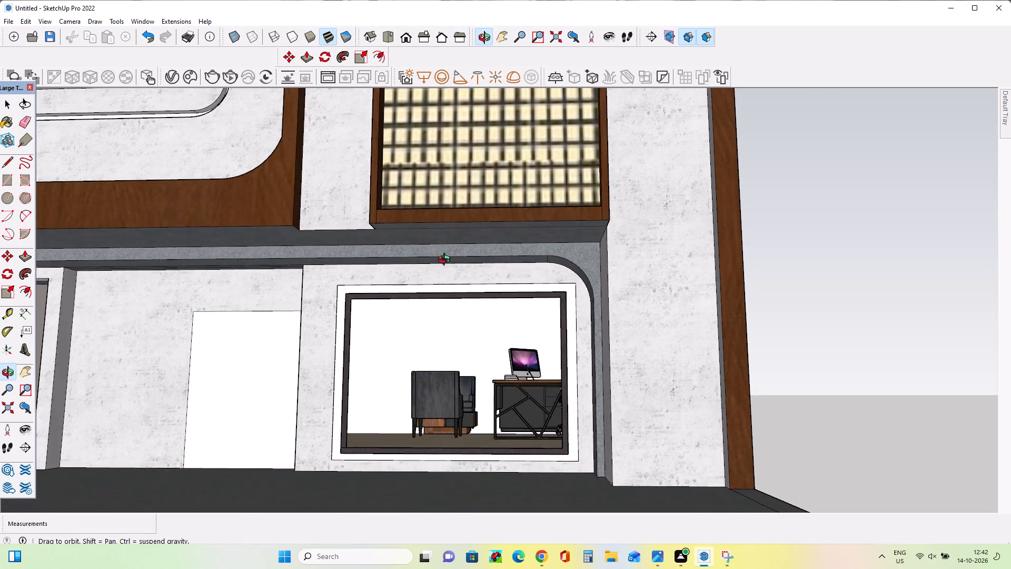
middle_click_drag(447, 261, 452, 267)
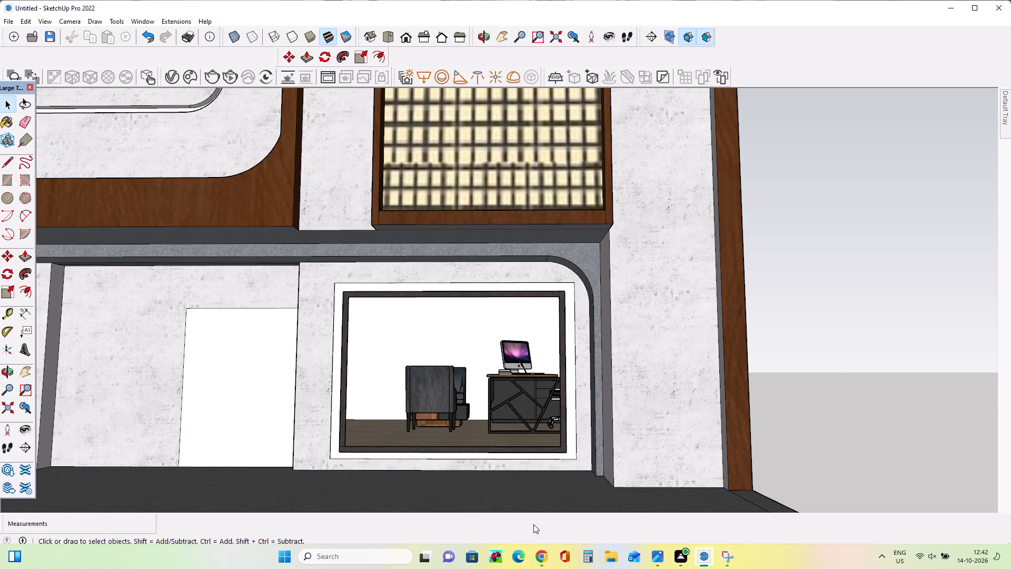
Switch to 3D Warehouse in Chrome and replace the office search with a model search for "raftes".
left_click(550, 564)
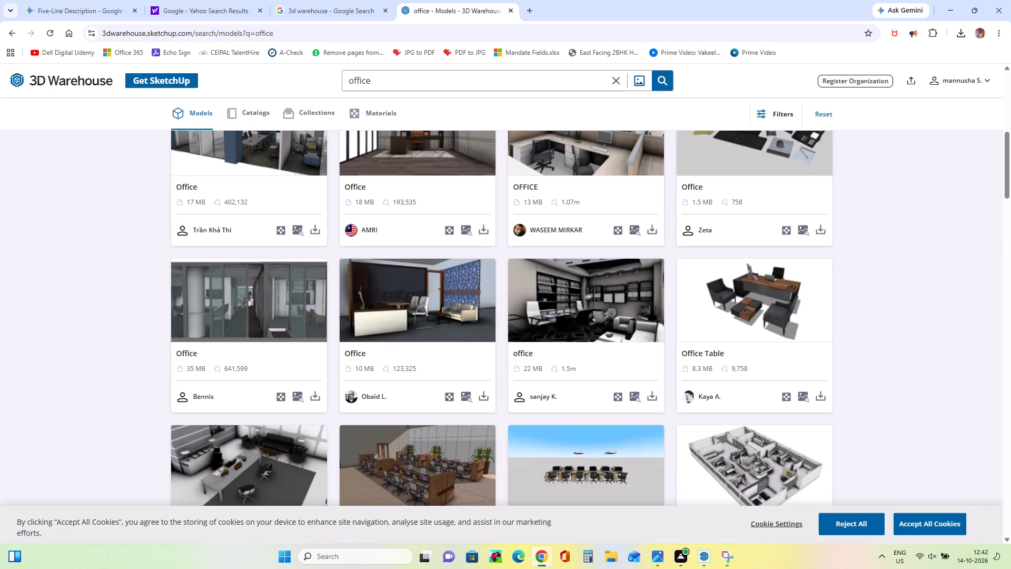
left_click(441, 84)
key("BackSpace")
key("BackSpace")
key("BackSpace")
key("BackSpace")
key("BackSpace")
key("BackSpace")
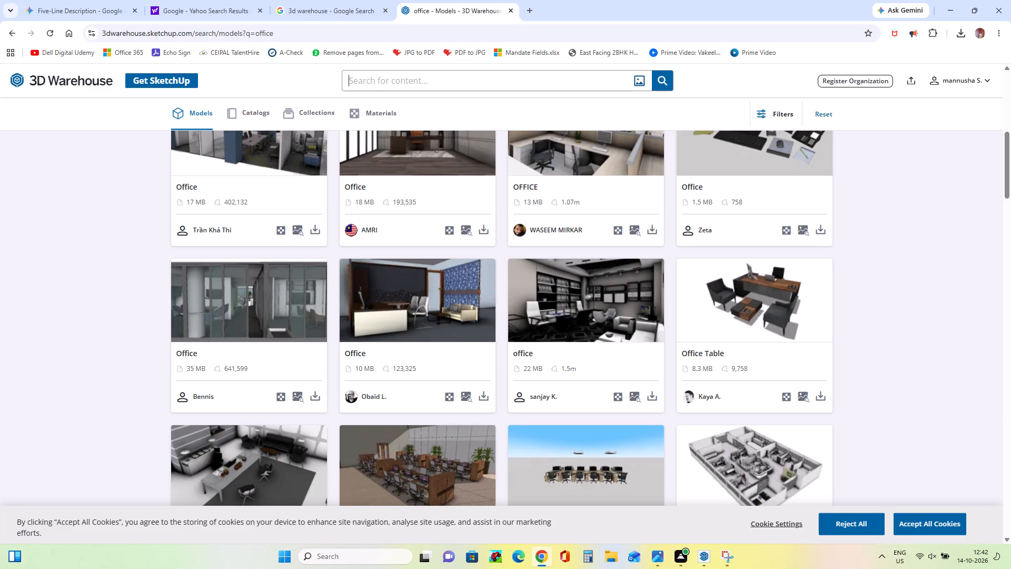
type("raftes")
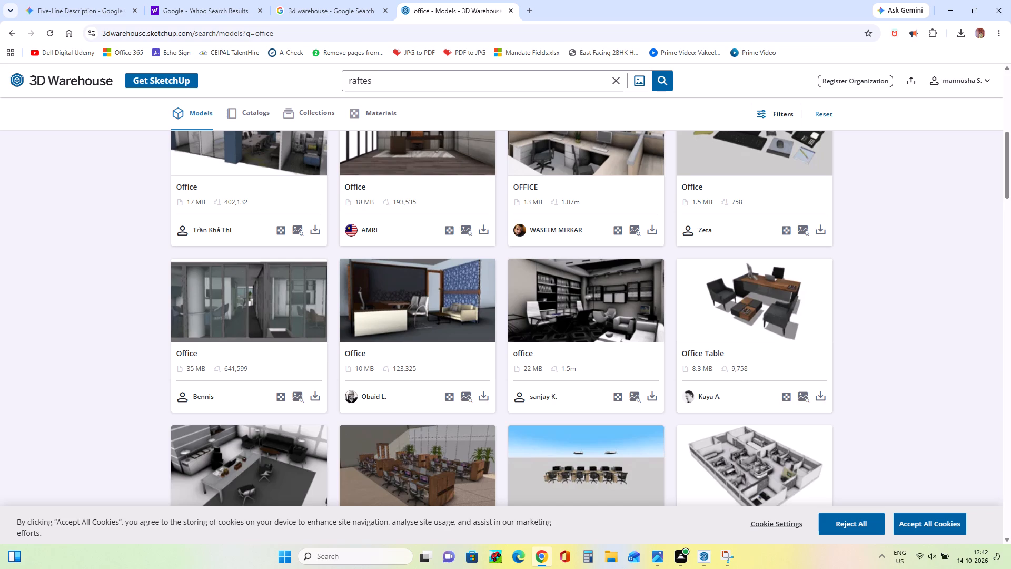
key("Return")
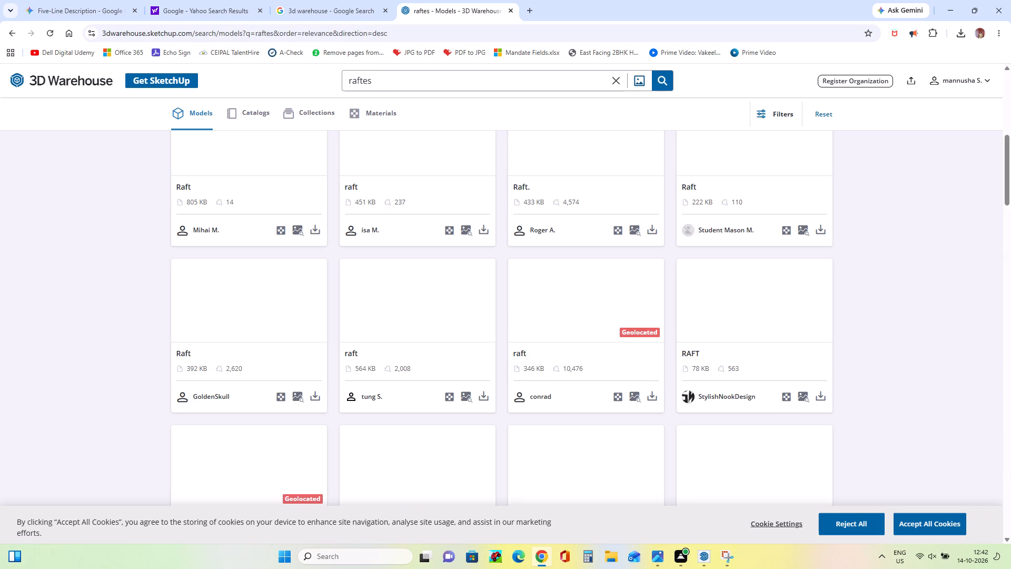
Look through the "raftes" model results for a suitable rafter panel.
scroll(310, 305, "down", 4)
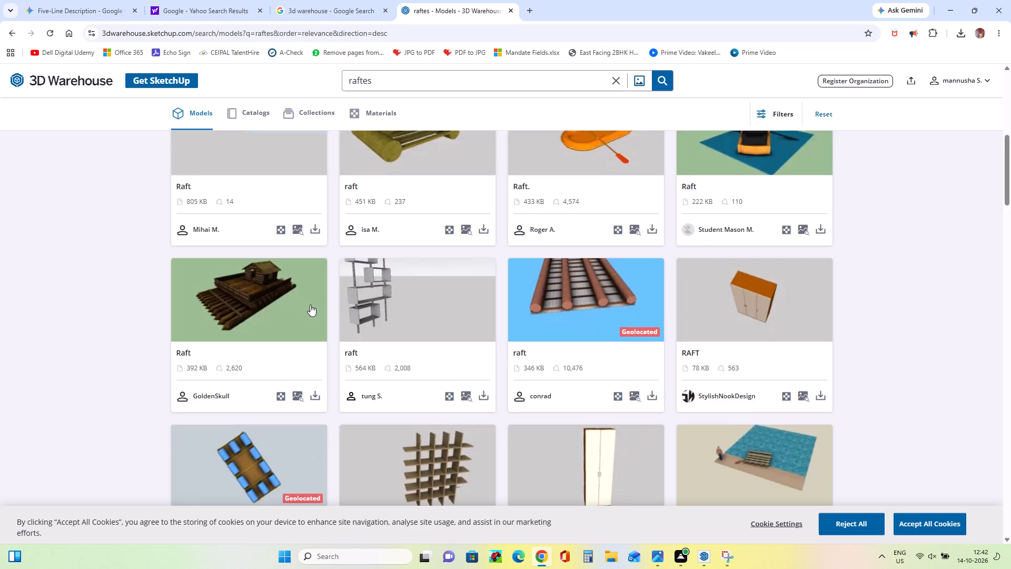
scroll(310, 305, "down", 1)
scroll(311, 306, "up", 13)
scroll(344, 281, "down", 1)
scroll(344, 281, "up", 2)
scroll(344, 281, "down", 1)
scroll(344, 281, "up", 5)
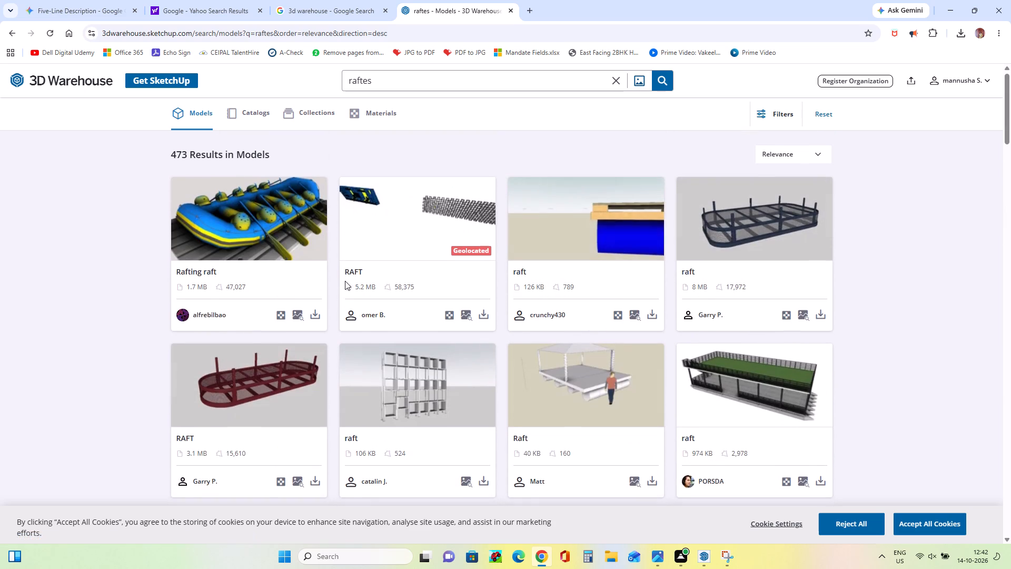
scroll(345, 281, "up", 5)
scroll(439, 267, "up", 9)
scroll(442, 267, "down", 1)
scroll(443, 267, "up", 5)
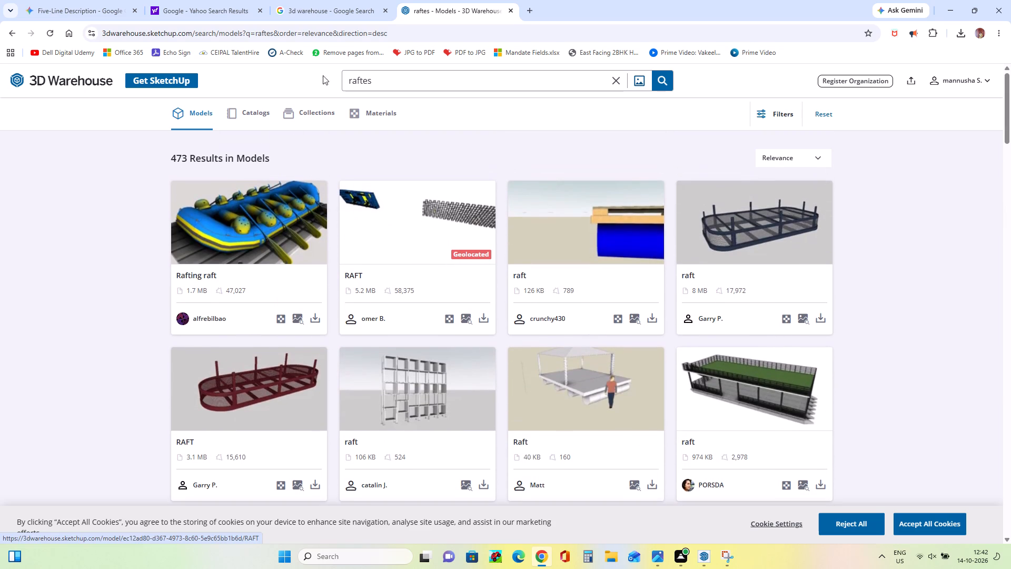
Correct the search term and search the 3D Warehouse models for "rafters".
left_click(385, 82)
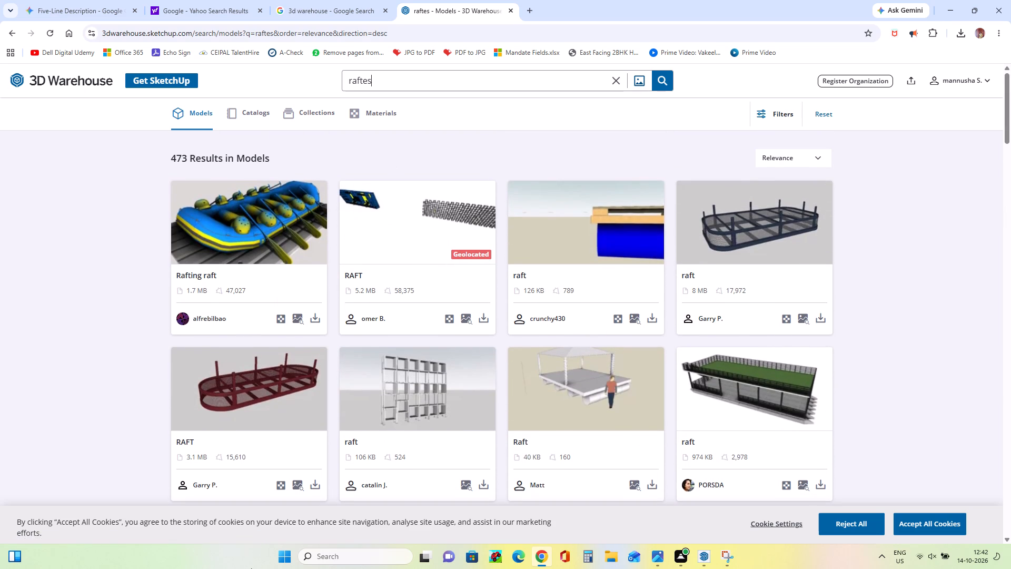
key("BackSpace")
key("r")
key("s")
key("Return")
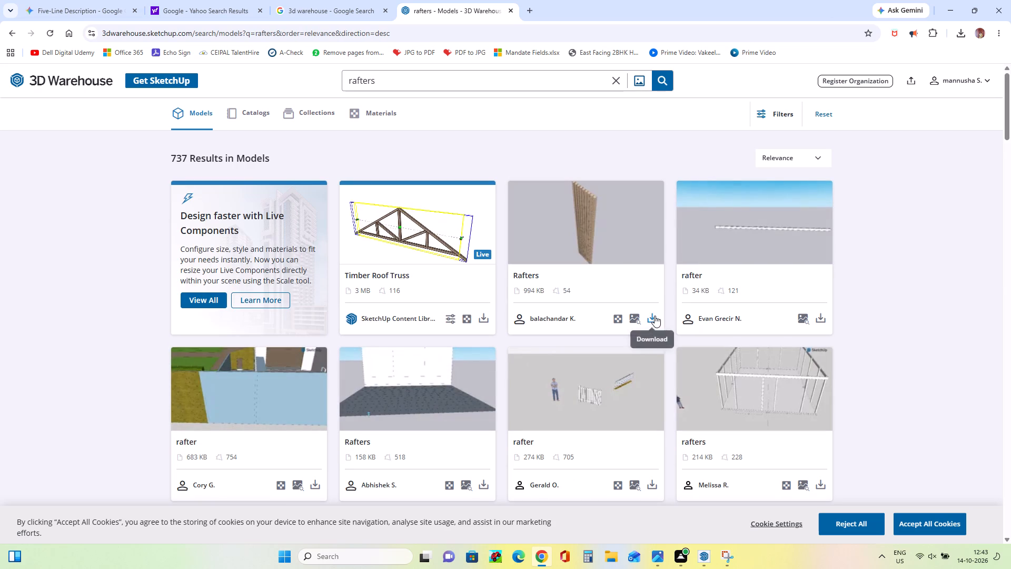
Download the 994 KB "Rafters" model showing vertical wooden slats as a SketchUp file.
left_click(655, 316)
left_click(690, 348)
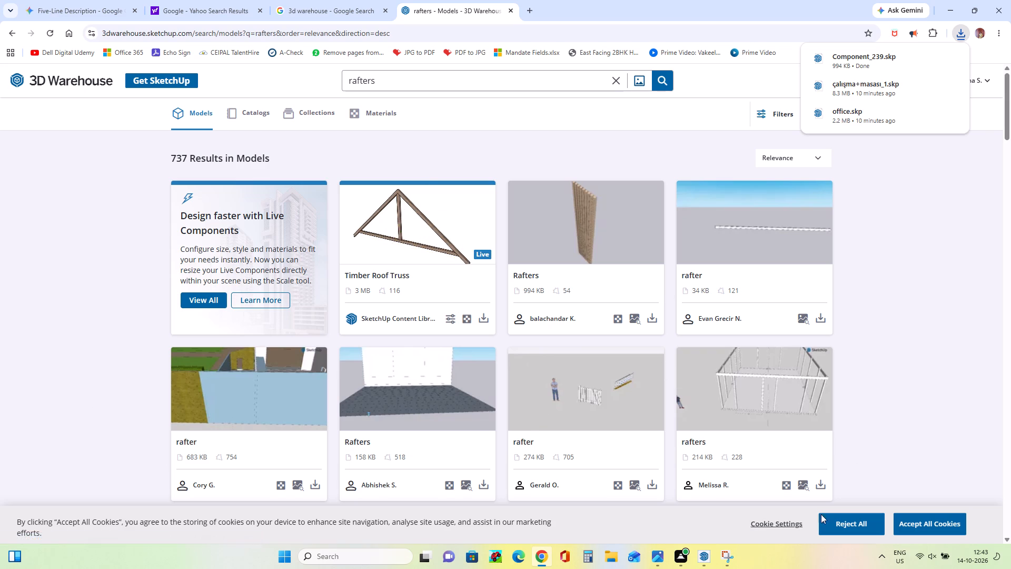
Switch back to SketchUp and examine the shopfront against the reference image, then the area around the office window.
left_click(704, 552)
scroll(424, 442, "down", 3)
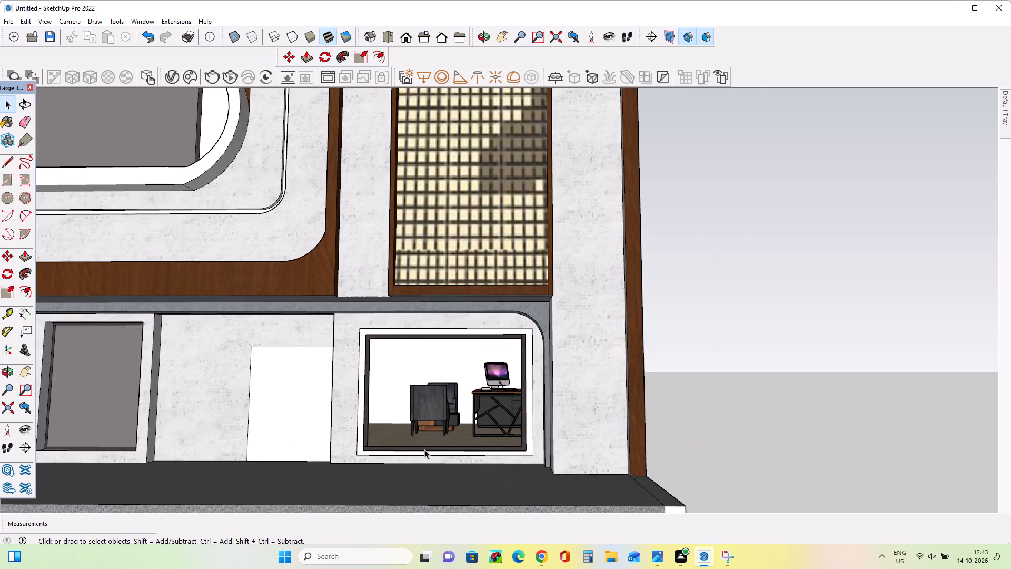
scroll(424, 449, "down", 3)
middle_click_drag(516, 399, 559, 449)
scroll(559, 449, "down", 7)
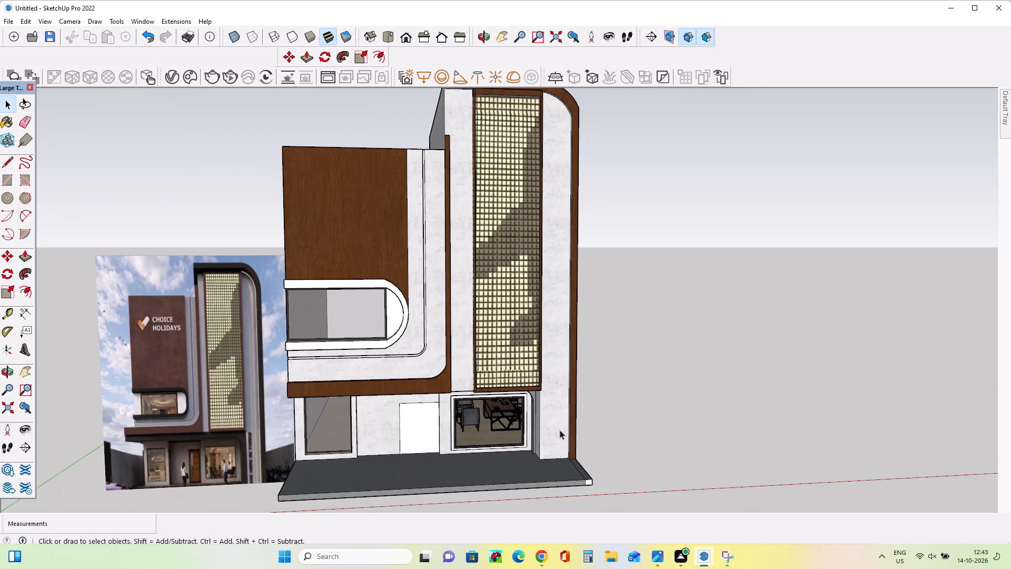
middle_click_drag(560, 430, 526, 400)
scroll(490, 398, "up", 5)
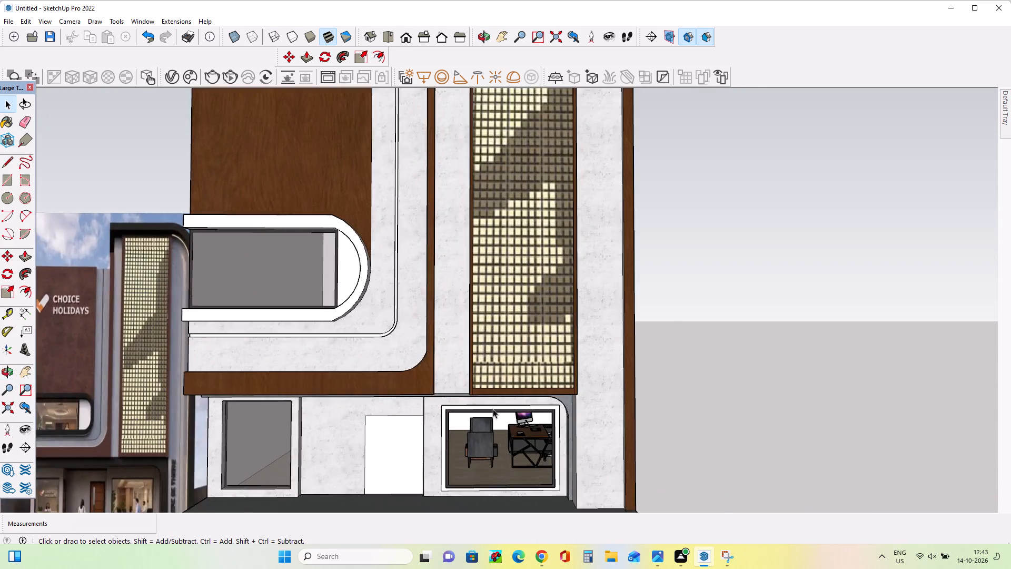
scroll(493, 409, "up", 2)
scroll(493, 409, "down", 1)
scroll(493, 409, "up", 3)
scroll(495, 412, "down", 1)
scroll(495, 412, "up", 1)
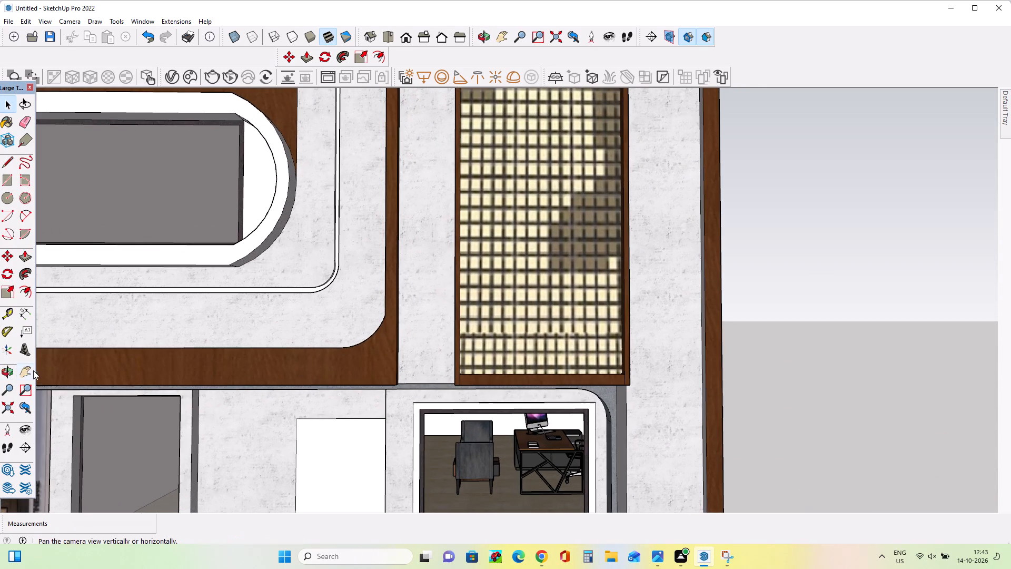
left_click(28, 370)
left_click_drag(441, 371, 443, 310)
middle_click_drag(549, 417, 558, 389)
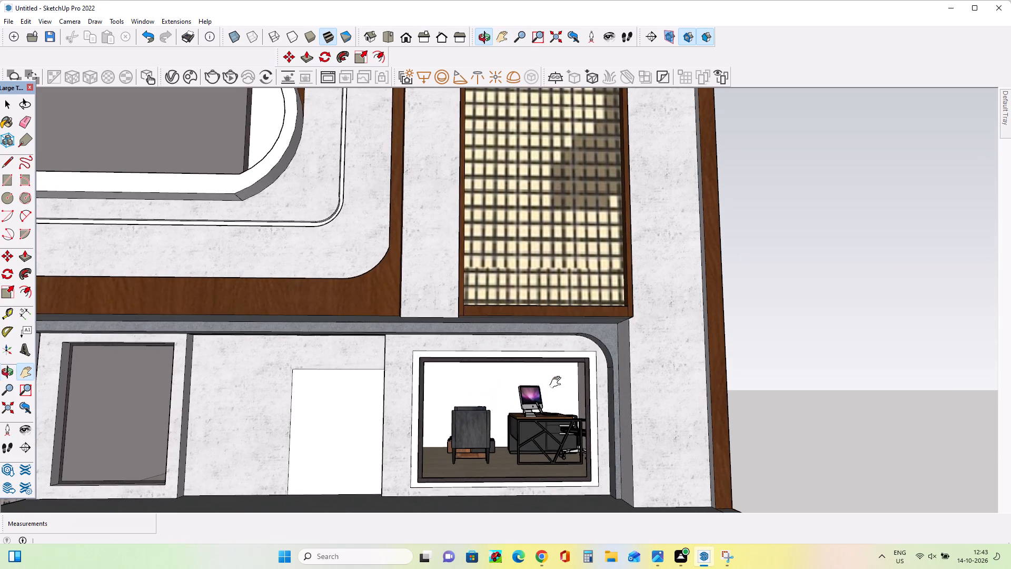
Import the downloaded rafters model, Component_239.skp, and place it in the open space beside the building's tower.
left_click(6, 18)
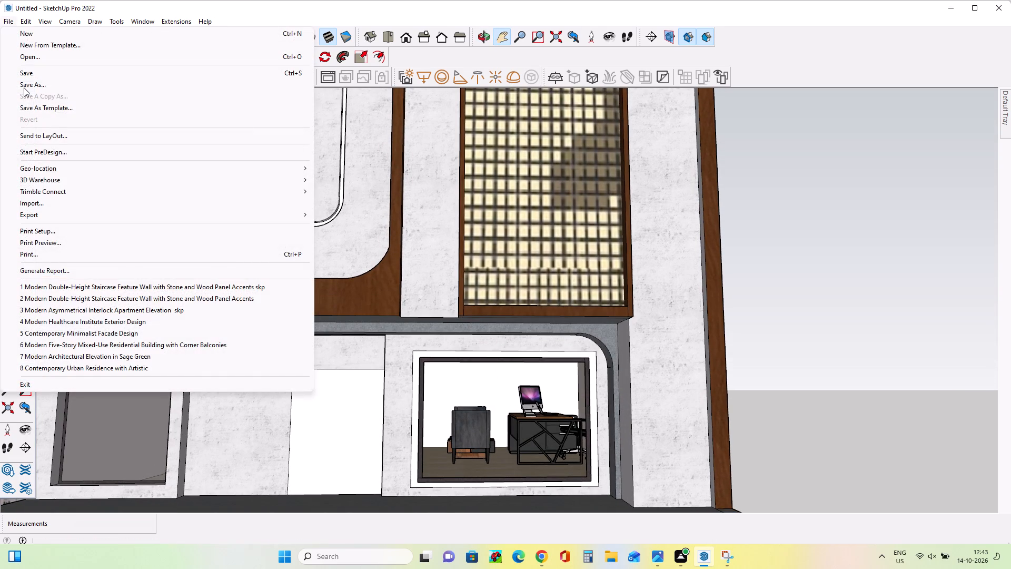
left_click(83, 204)
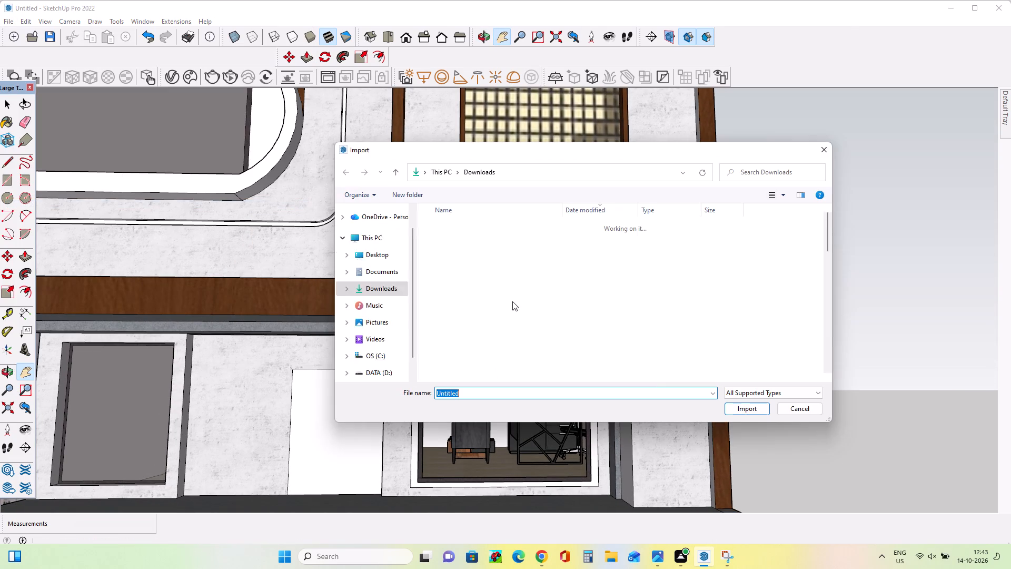
left_click(480, 244)
left_click(742, 407)
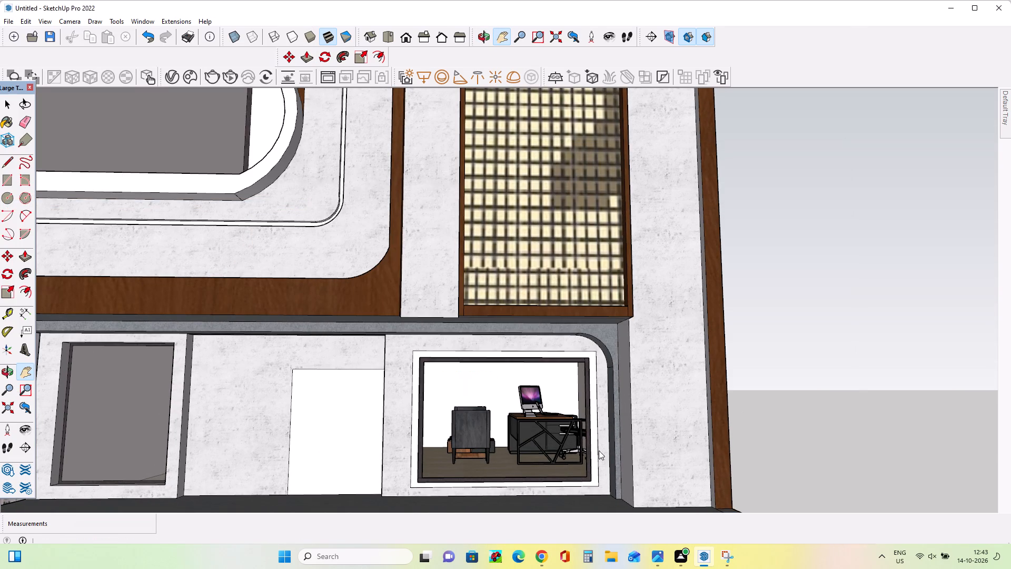
left_click(586, 312)
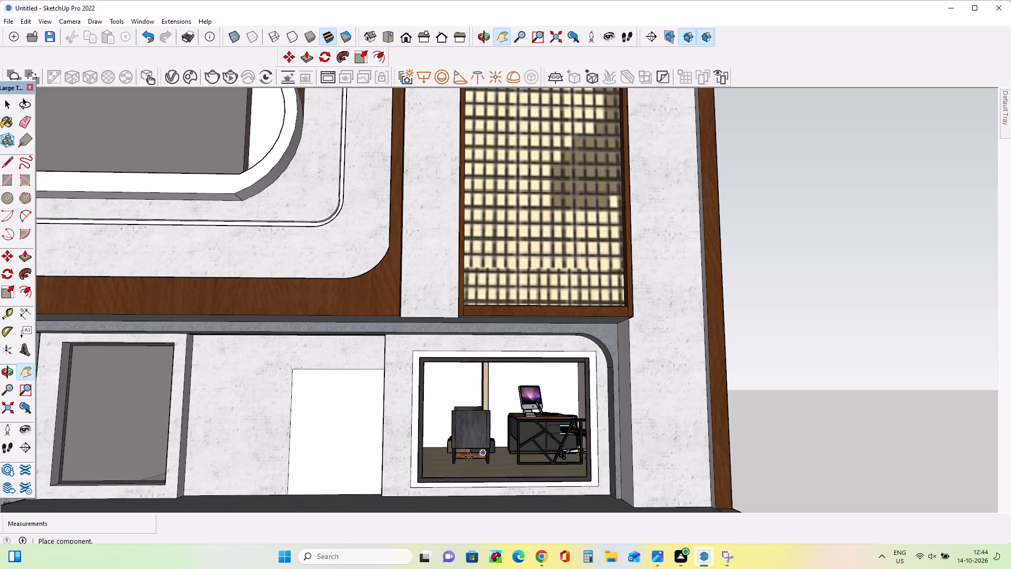
left_click(811, 434)
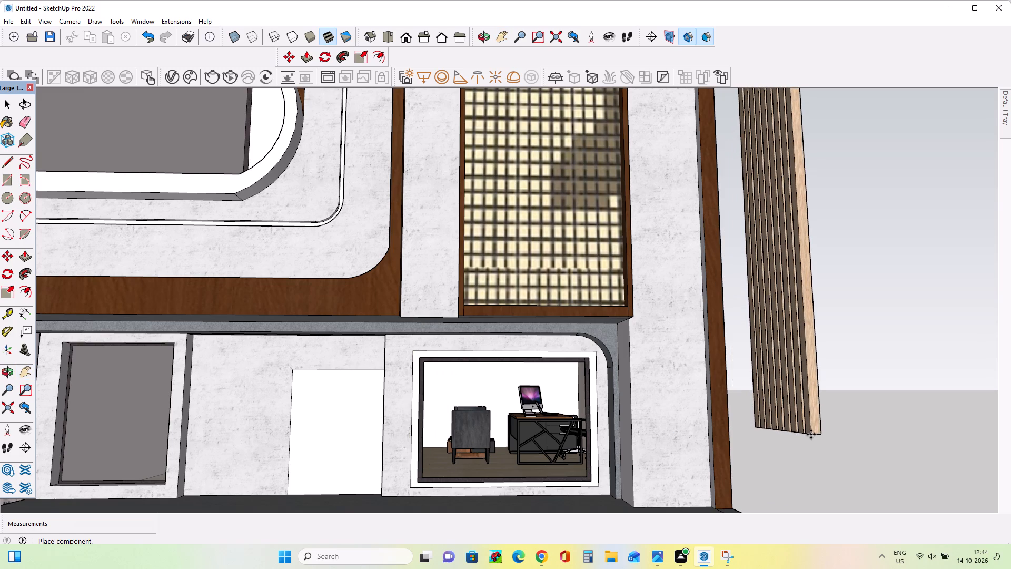
Rotate the imported rafters panel on the ground plane so its slatted face is parallel with the shopfront.
scroll(477, 391, "up", 1)
scroll(477, 391, "down", 6)
middle_click_drag(632, 415, 673, 527)
middle_click(673, 527)
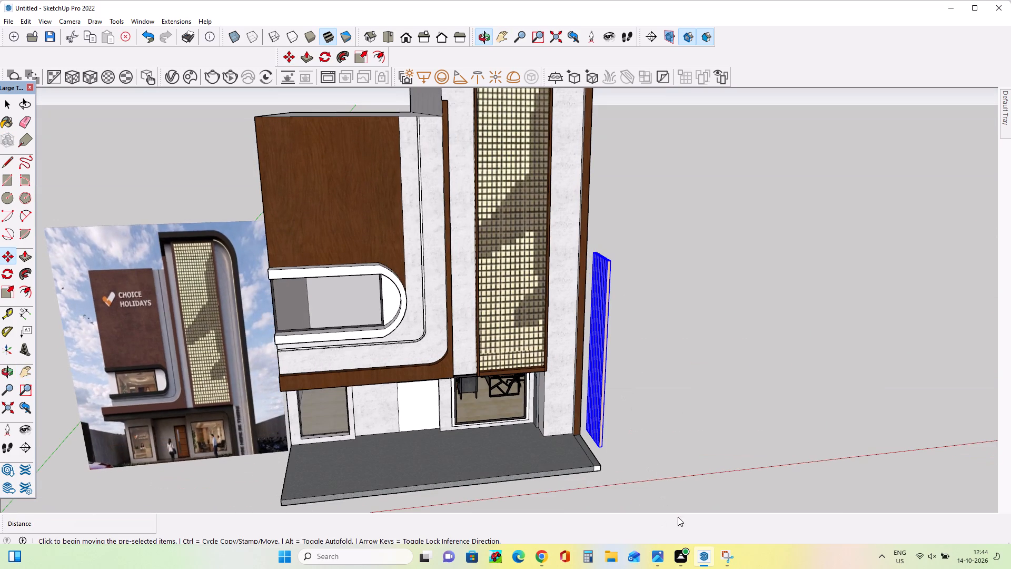
left_click(8, 272)
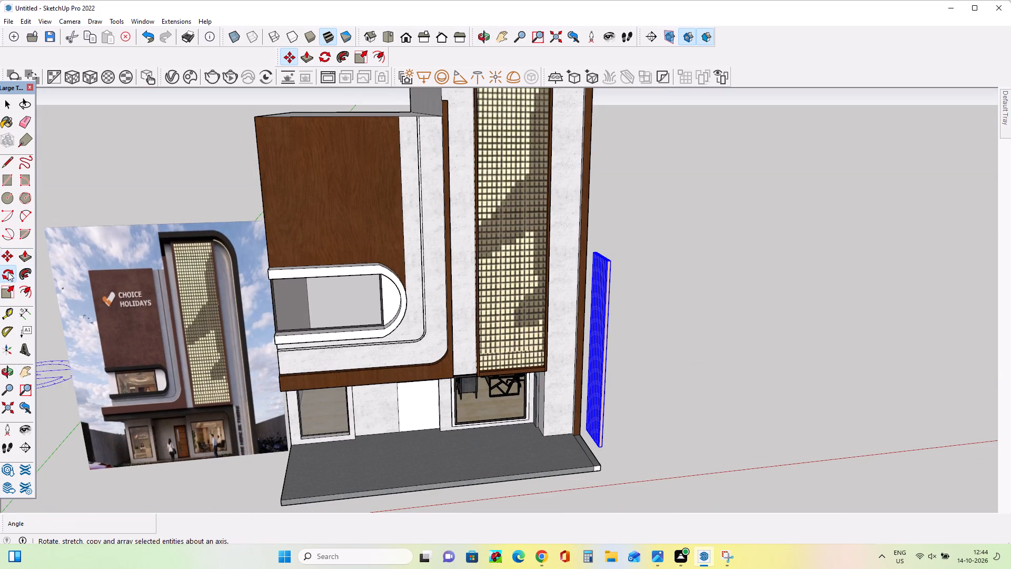
left_click(651, 449)
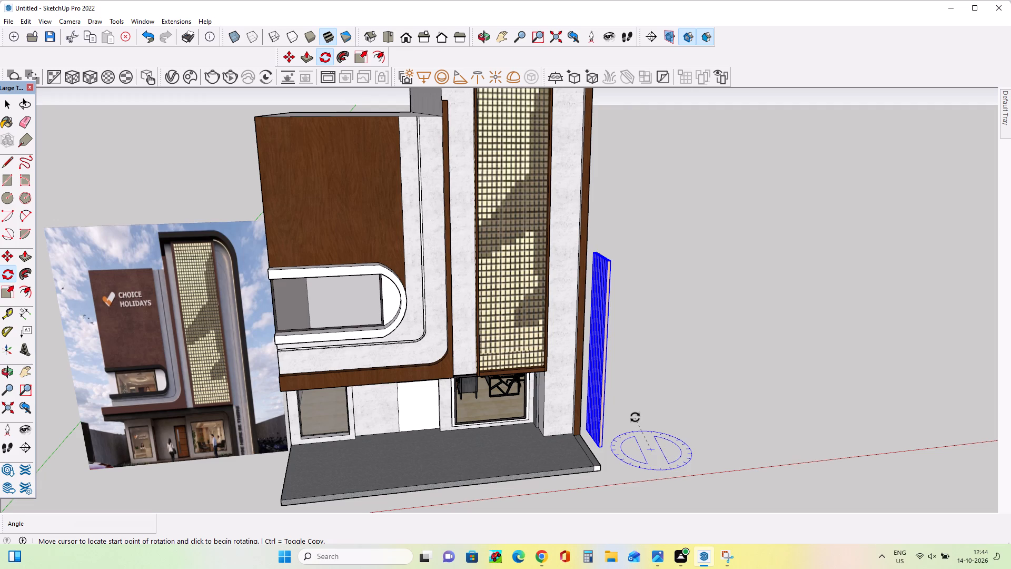
left_click(635, 424)
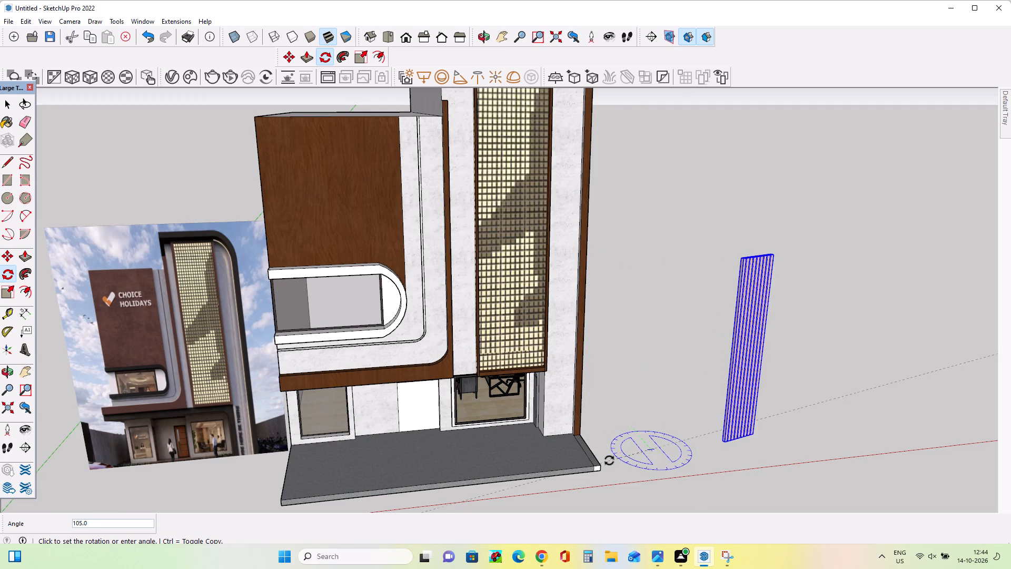
left_click(609, 455)
Scale the rafters panel down uniformly to about 0.22 of its size.
middle_click_drag(722, 476, 715, 431)
left_click(4, 288)
middle_click_drag(615, 297, 619, 309)
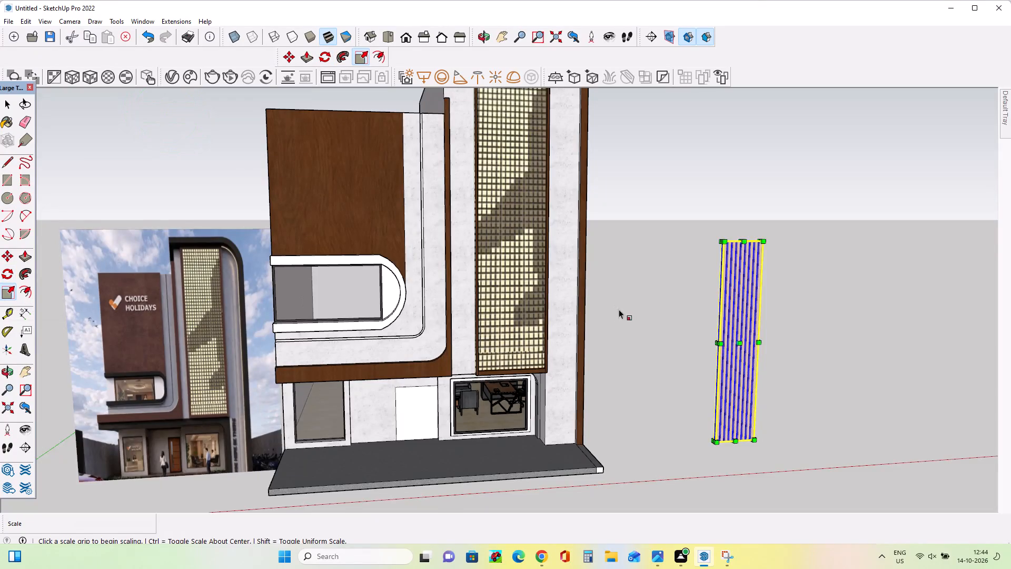
middle_click_drag(619, 309, 626, 333)
left_click(725, 260)
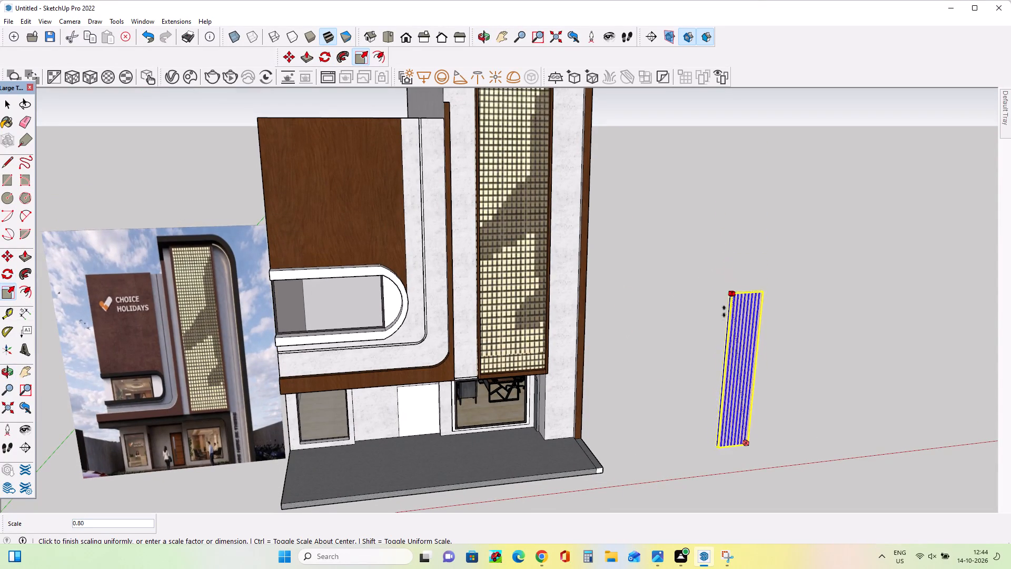
left_click(705, 408)
Stretch the rafters panel sideways into a much wider panel of vertical slats.
scroll(745, 435, "up", 5)
middle_click_drag(751, 417, 722, 374)
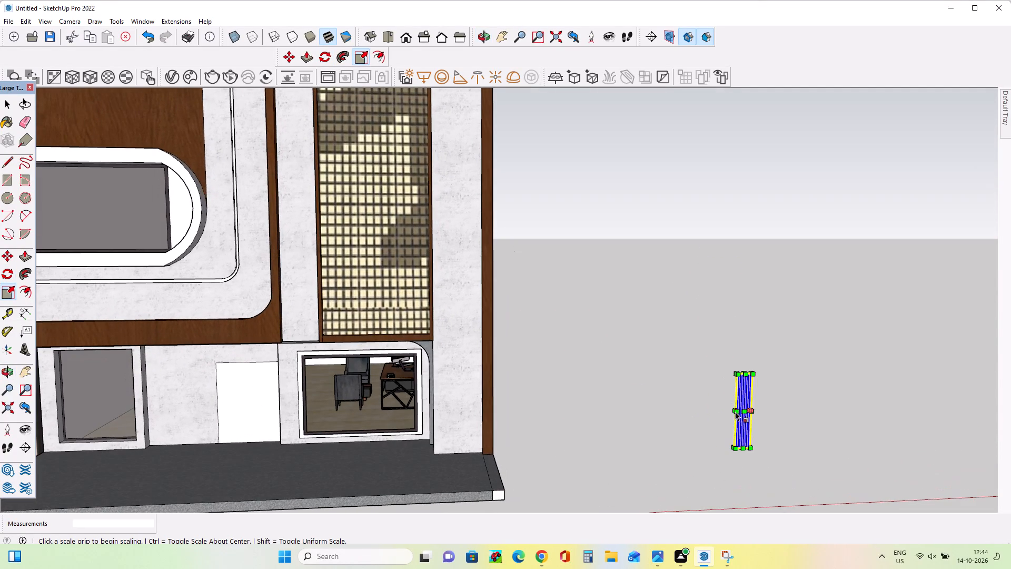
scroll(727, 414, "up", 4)
middle_click_drag(731, 422, 844, 441)
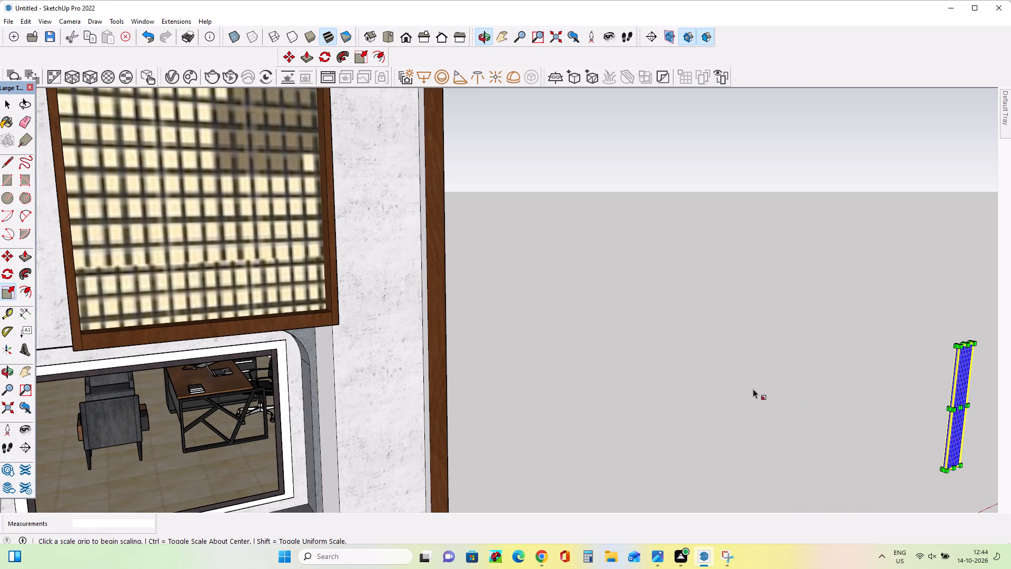
scroll(964, 384, "up", 3)
scroll(974, 469, "up", 4)
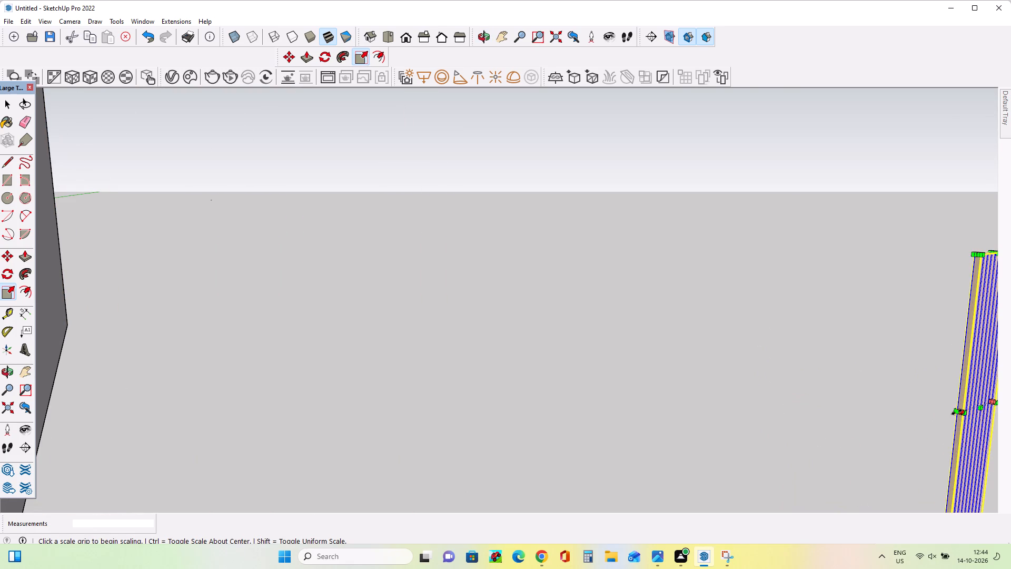
left_click(957, 412)
left_click(641, 440)
Stretch the rafters panel upward along the blue axis by a factor of about 1.66.
scroll(592, 429, "down", 7)
middle_click_drag(661, 465, 570, 476)
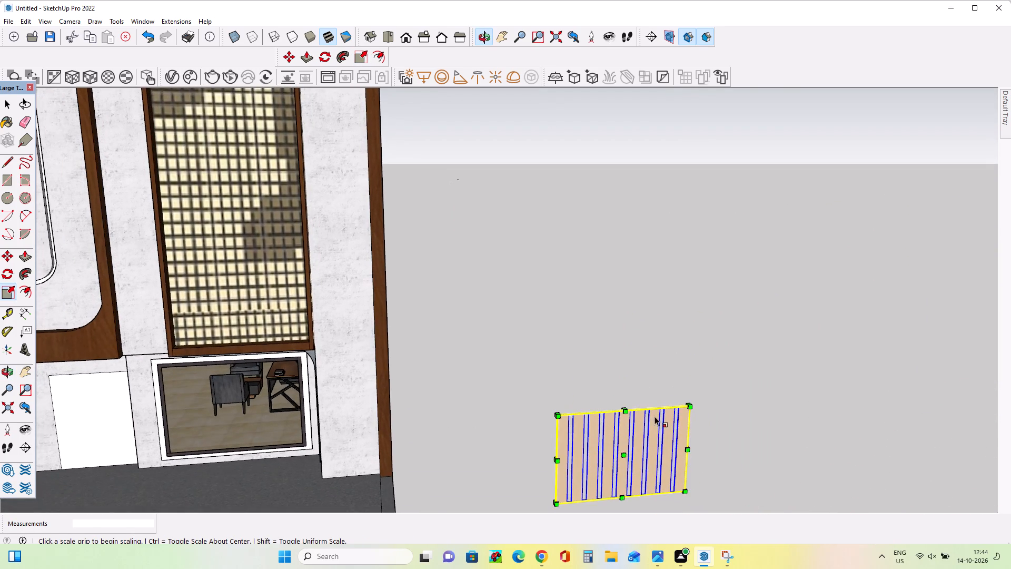
scroll(629, 401, "up", 7)
scroll(626, 438, "down", 3)
middle_click_drag(639, 444, 654, 480)
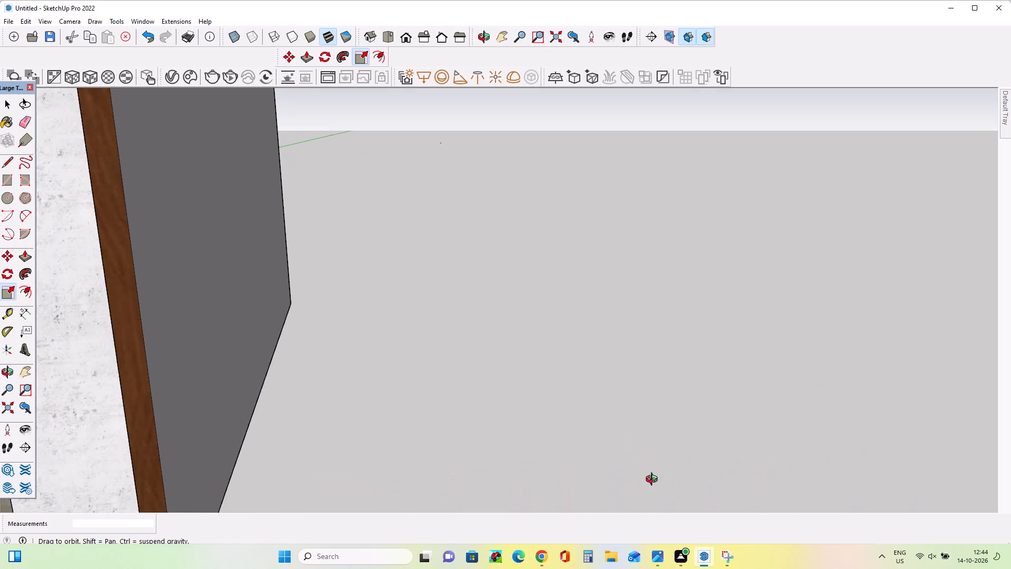
middle_click_drag(654, 480, 669, 450)
scroll(700, 370, "down", 3)
middle_click_drag(810, 398, 826, 421)
scroll(817, 439, "up", 4)
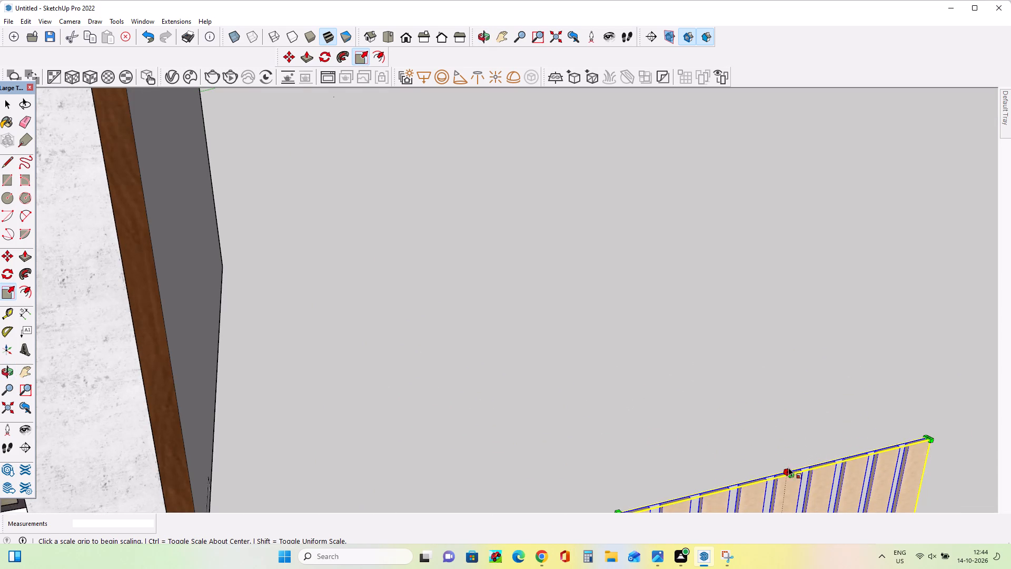
left_click(785, 470)
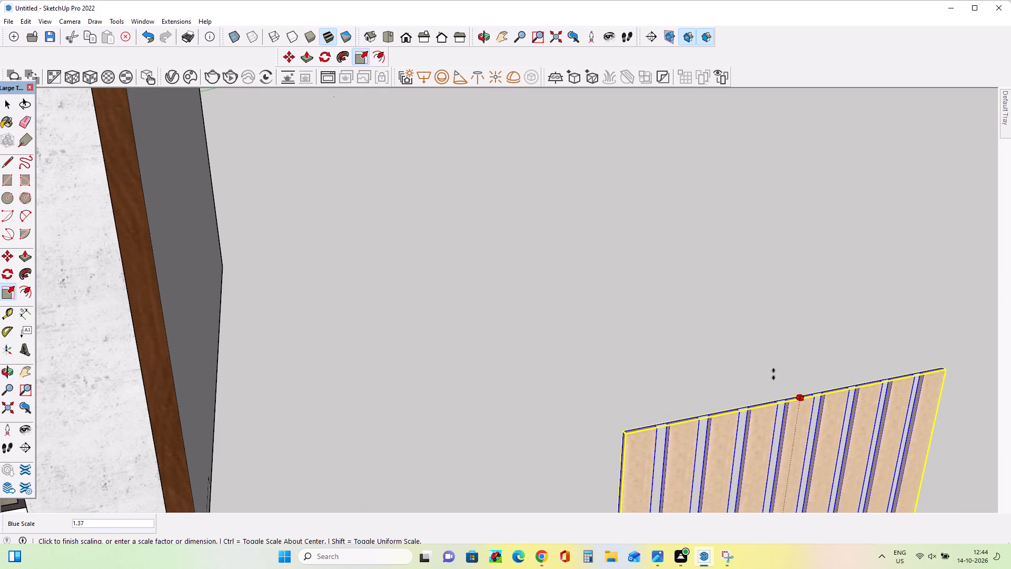
scroll(673, 303, "down", 7)
middle_click(676, 307)
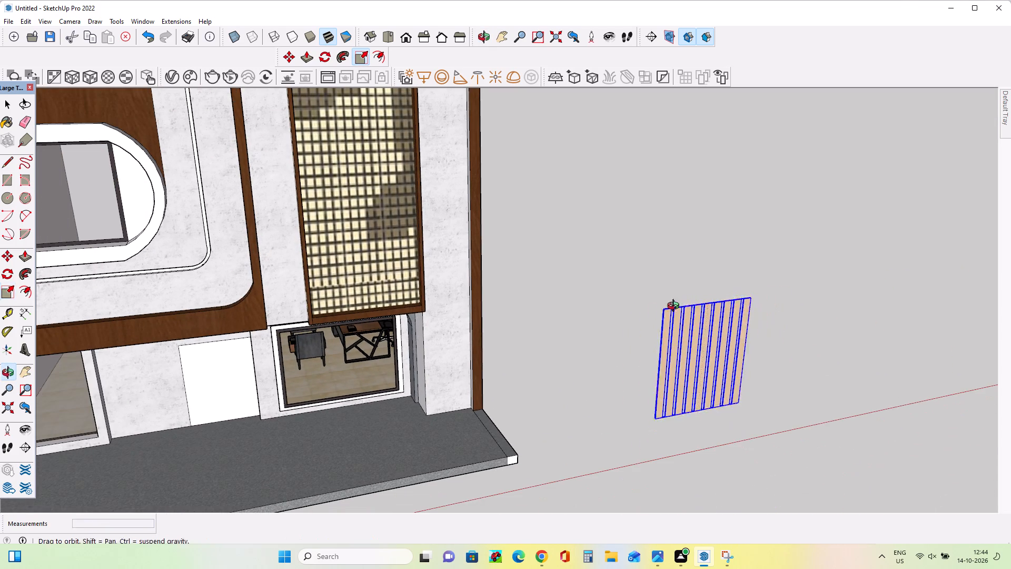
middle_click_drag(750, 418, 719, 331)
left_click(699, 267)
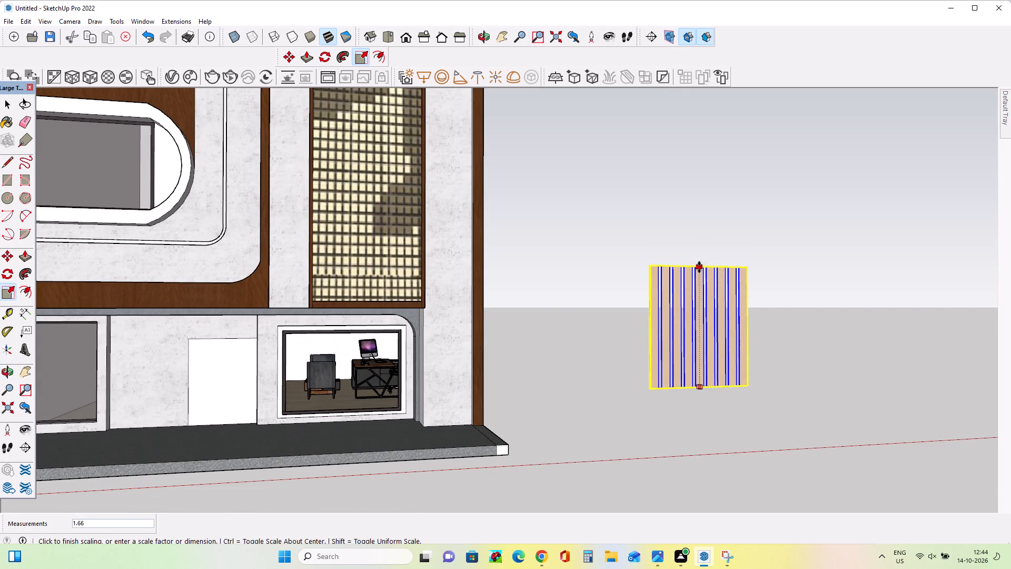
Move the rafters panel by its lower corner through the office window to the room's back wall.
middle_click_drag(756, 396, 752, 431)
middle_click_drag(500, 470, 508, 480)
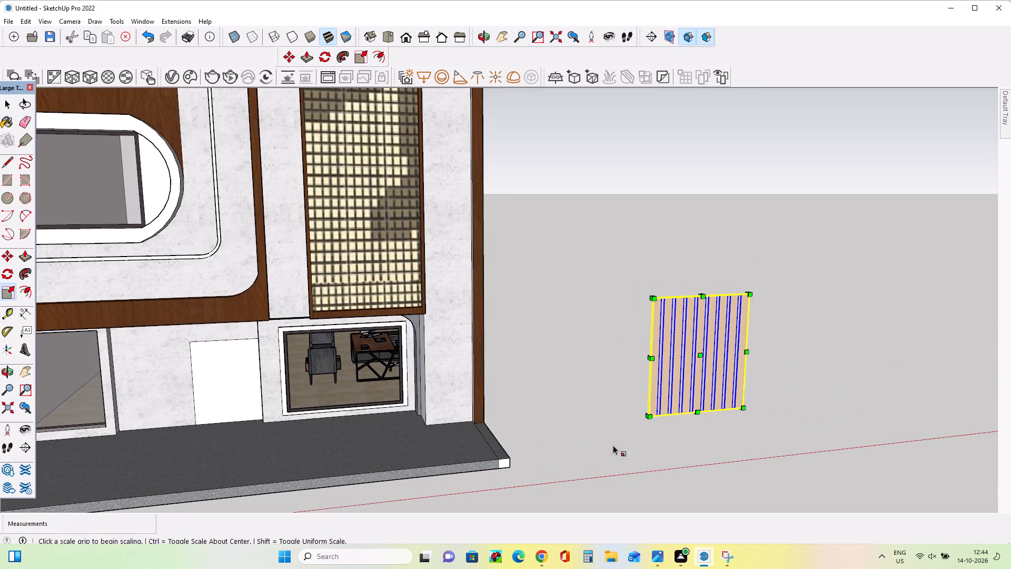
left_click(1, 257)
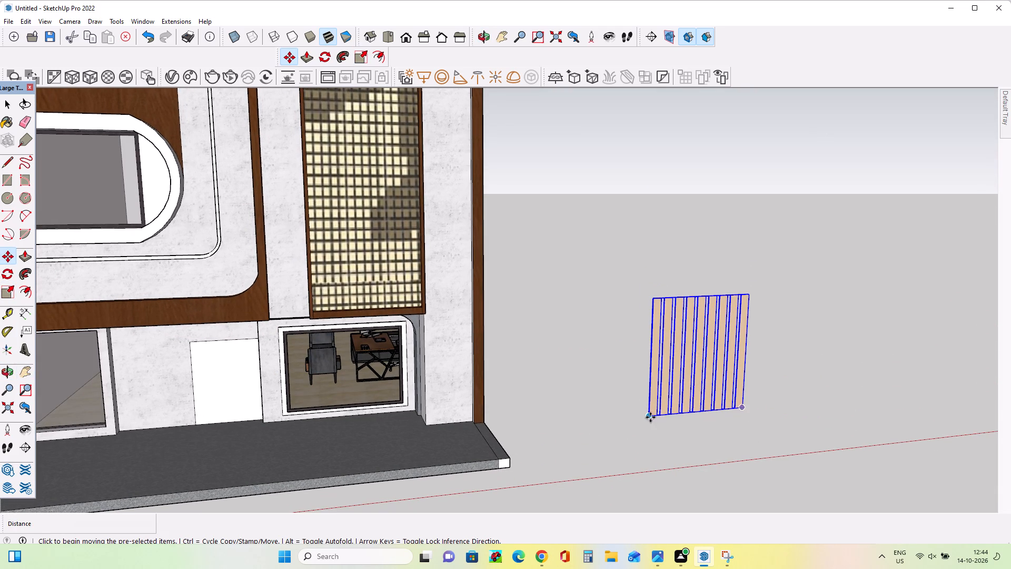
left_click(650, 417)
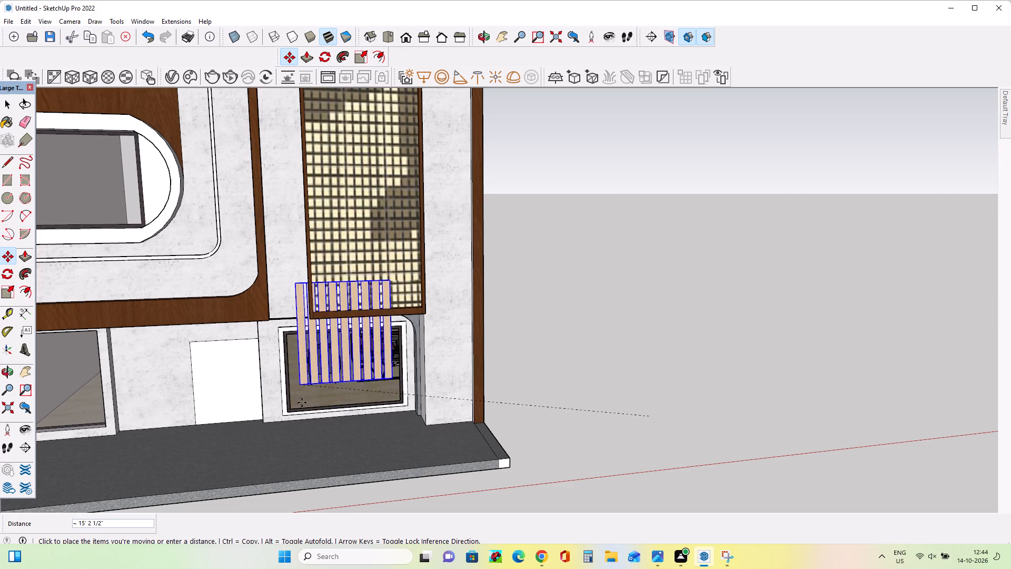
scroll(302, 404, "up", 13)
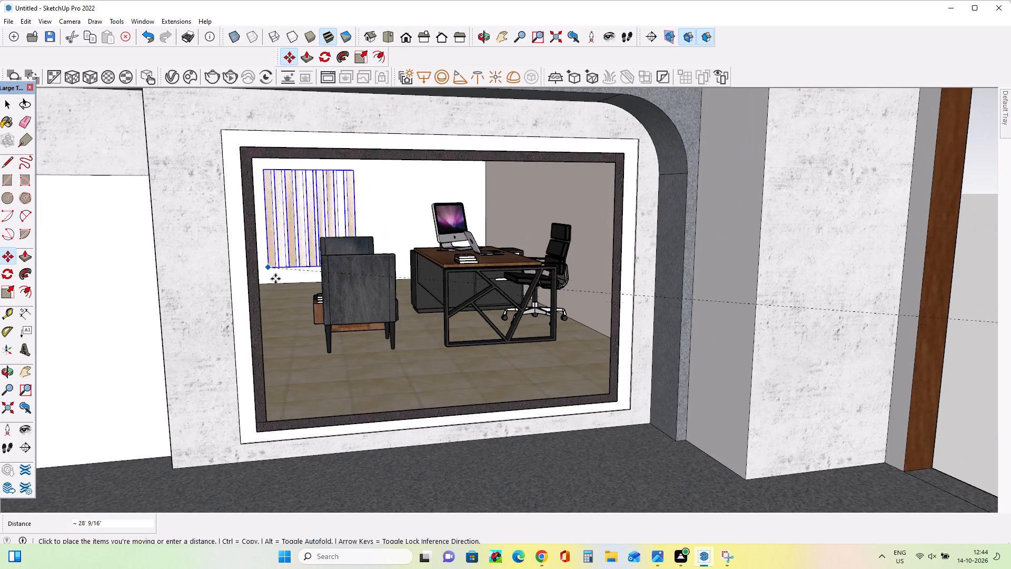
left_click(275, 278)
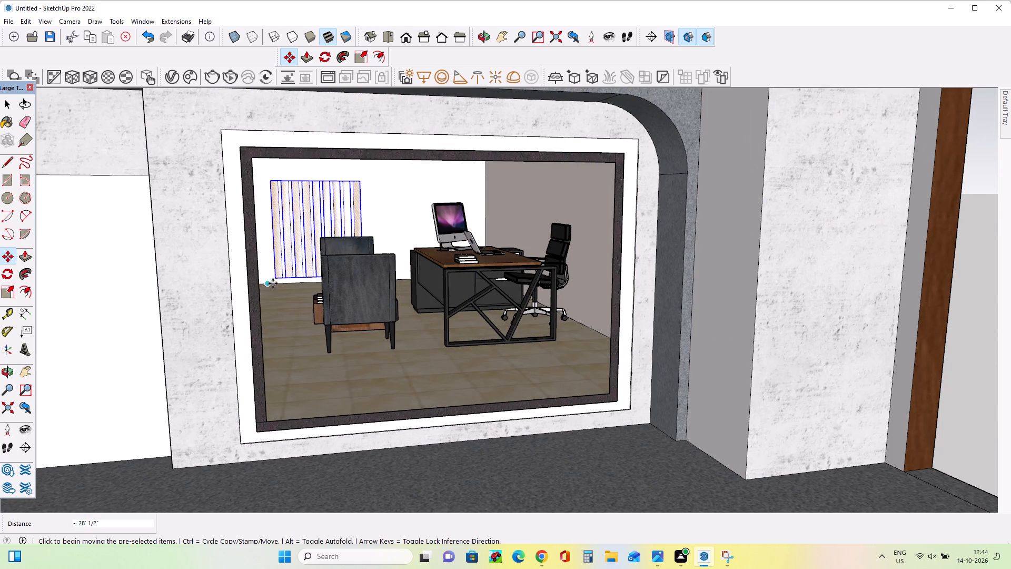
Adjust the rafters panel's position so its base stands on the tiled floor in front of the office's back wall.
left_click(274, 279)
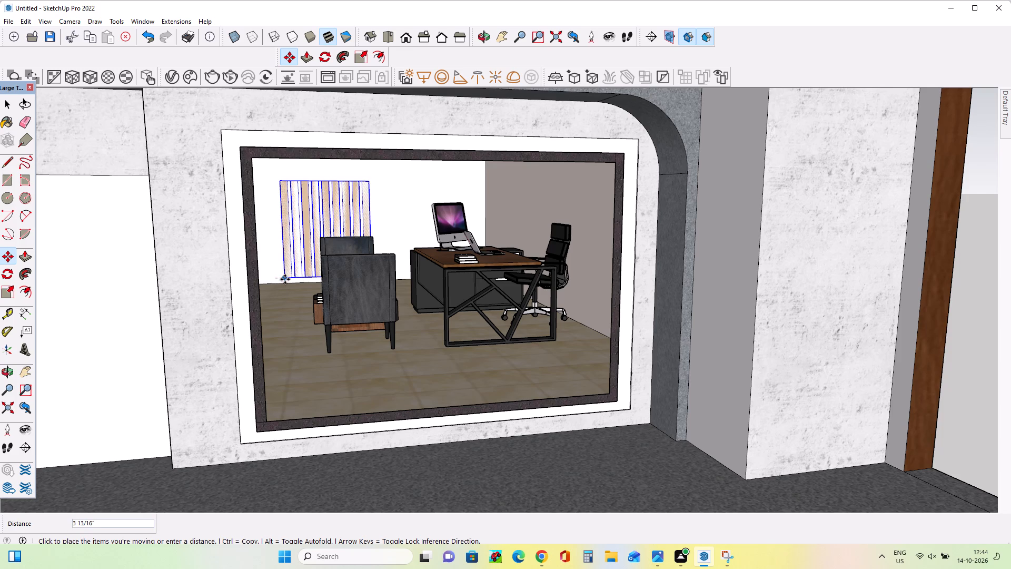
left_click(285, 279)
scroll(273, 274, "up", 9)
left_click(303, 280)
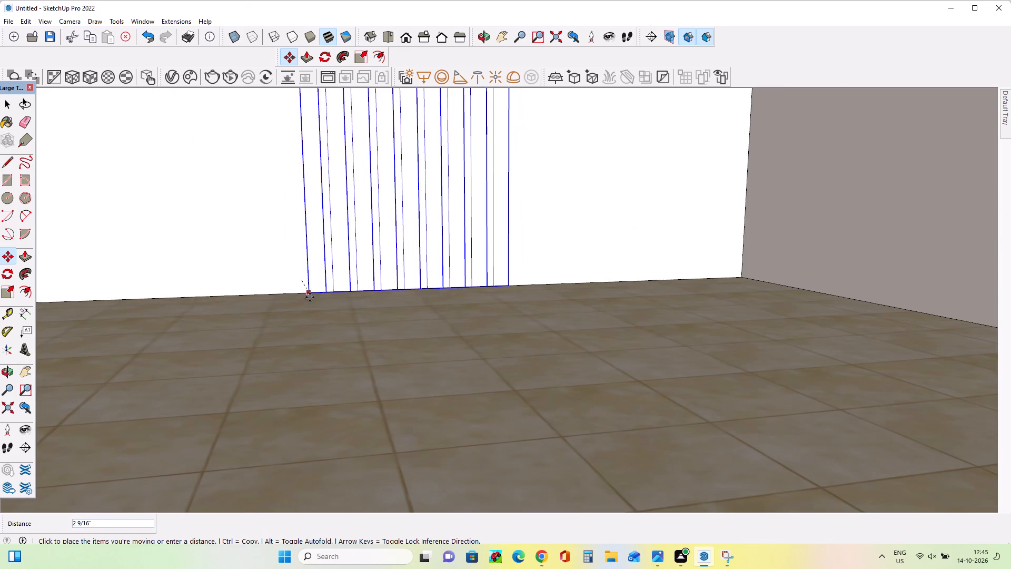
left_click(310, 298)
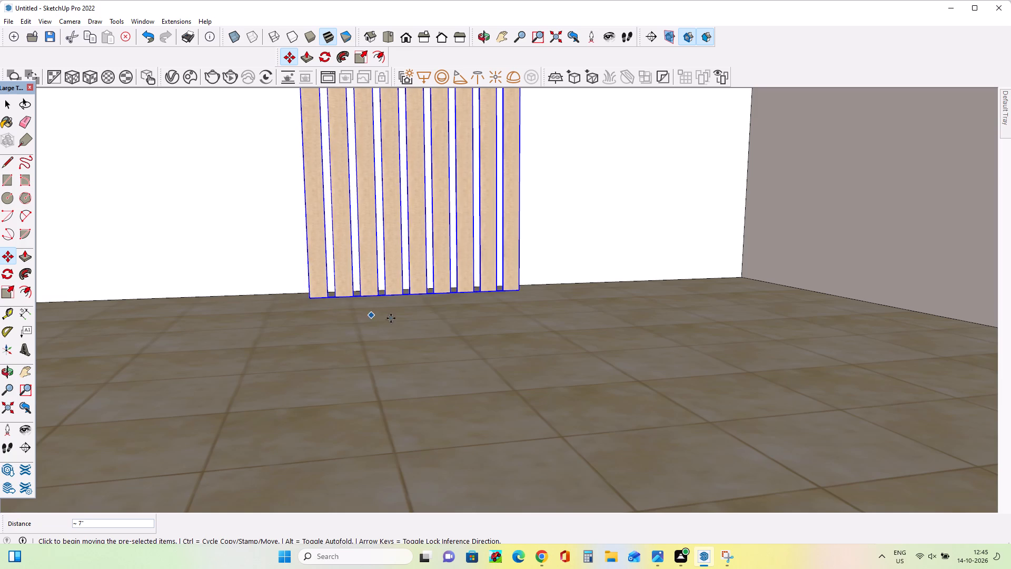
Examine the rafters panel's placement from around the office desk, then from outside the facade.
middle_click_drag(375, 319, 294, 322)
scroll(294, 322, "down", 3)
scroll(356, 321, "down", 4)
scroll(507, 313, "down", 7)
scroll(373, 385, "down", 1)
middle_click_drag(431, 359, 494, 344)
scroll(489, 344, "down", 4)
scroll(276, 374, "down", 7)
scroll(165, 424, "up", 1)
scroll(199, 413, "down", 2)
scroll(308, 400, "down", 3)
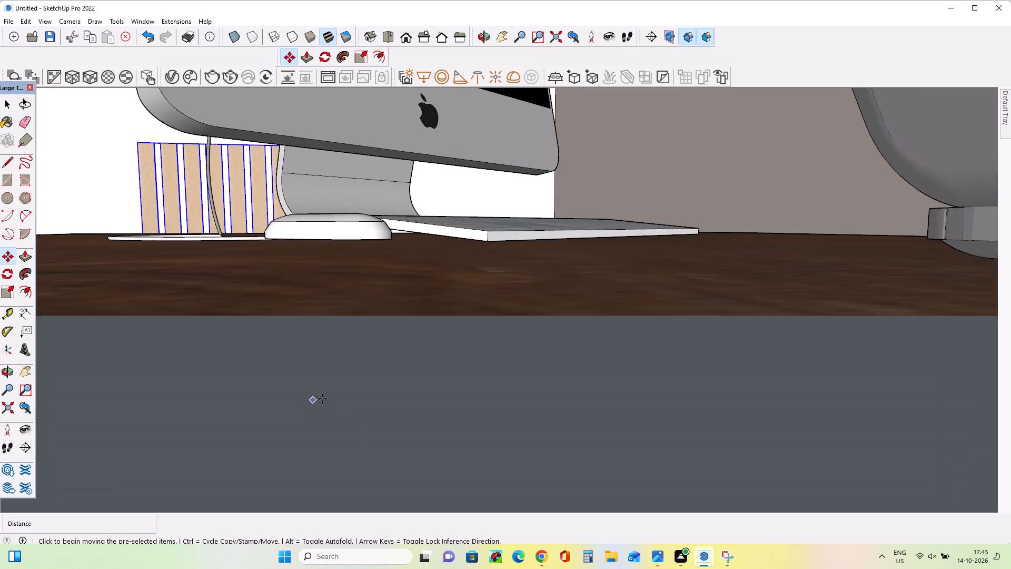
scroll(322, 399, "up", 1)
scroll(322, 399, "down", 15)
middle_click_drag(329, 431, 415, 463)
scroll(332, 435, "down", 2)
scroll(417, 464, "down", 2)
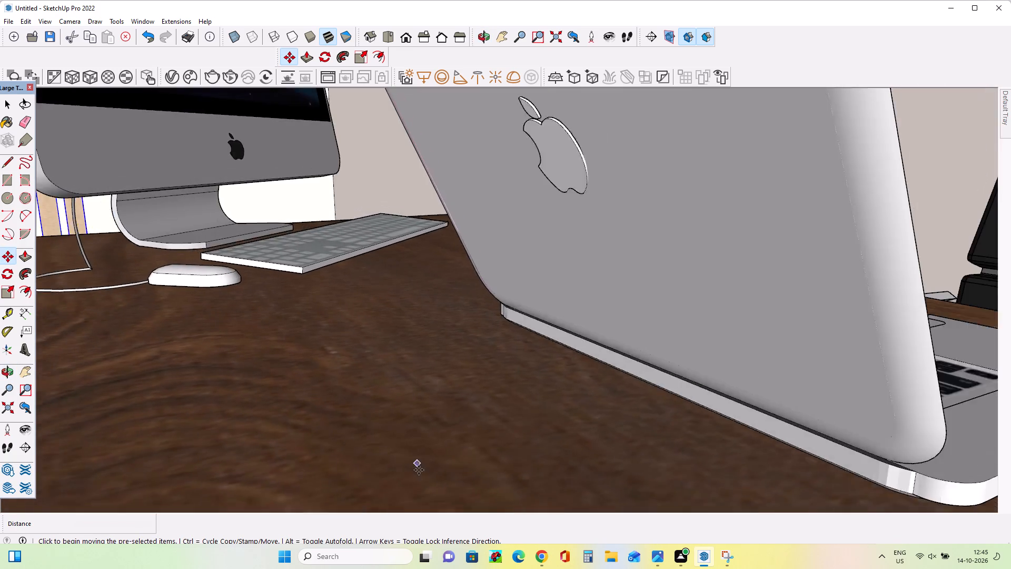
scroll(419, 470, "down", 19)
scroll(469, 475, "down", 5)
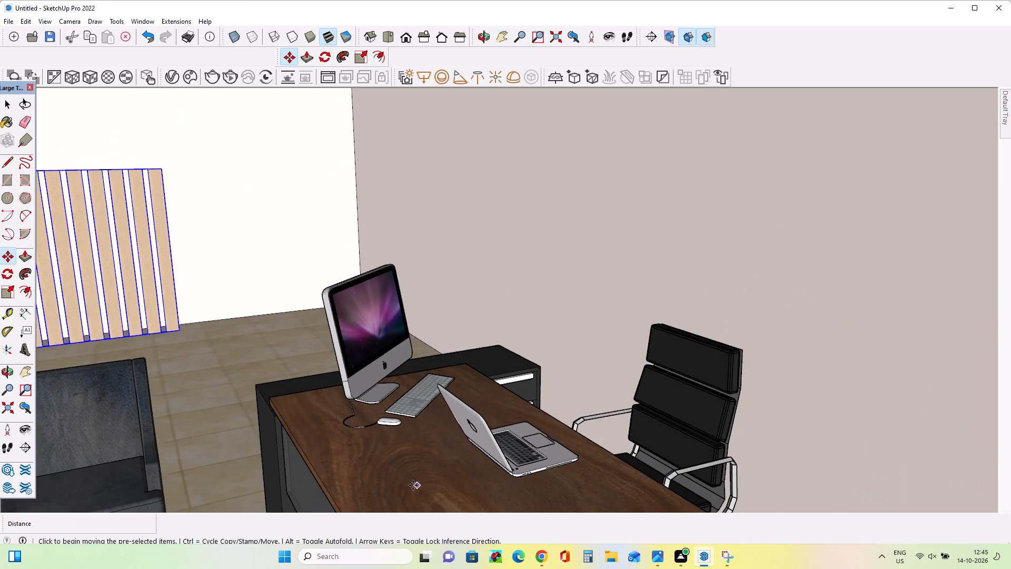
scroll(408, 479, "down", 4)
scroll(249, 419, "down", 5)
middle_click_drag(223, 397, 131, 405)
scroll(108, 413, "down", 2)
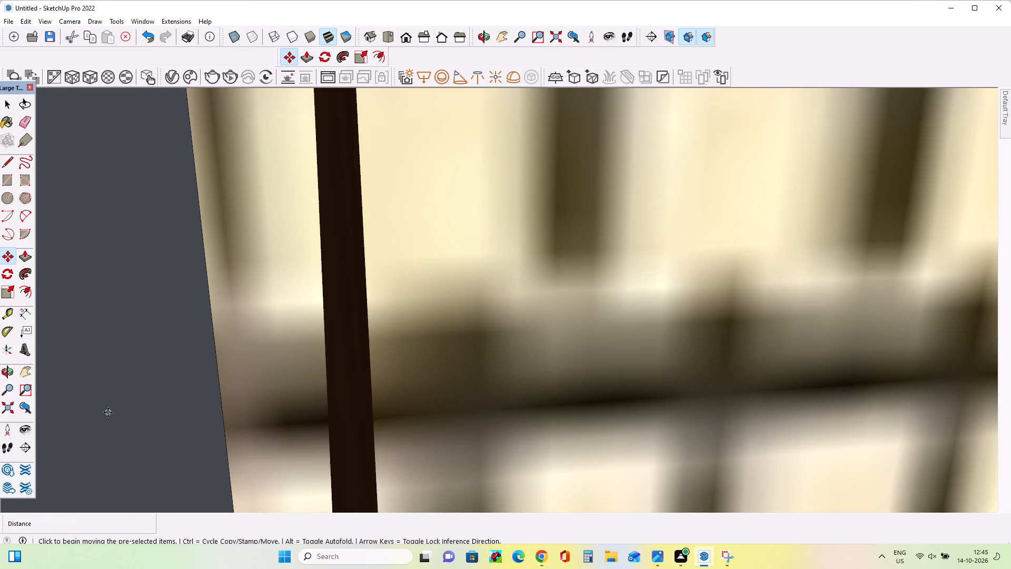
scroll(381, 379, "down", 20)
scroll(381, 379, "down", 6)
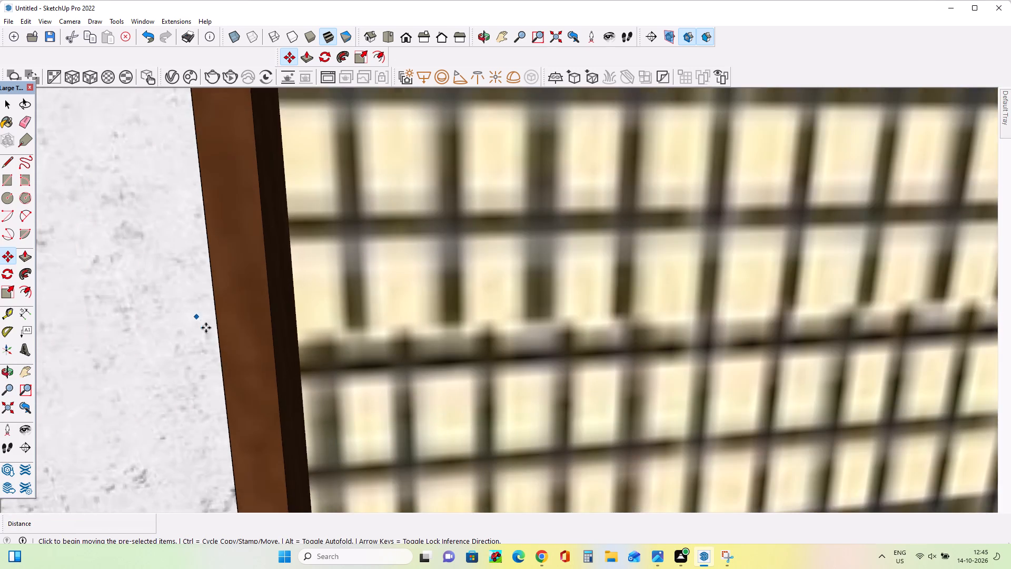
scroll(206, 328, "down", 20)
scroll(206, 328, "down", 3)
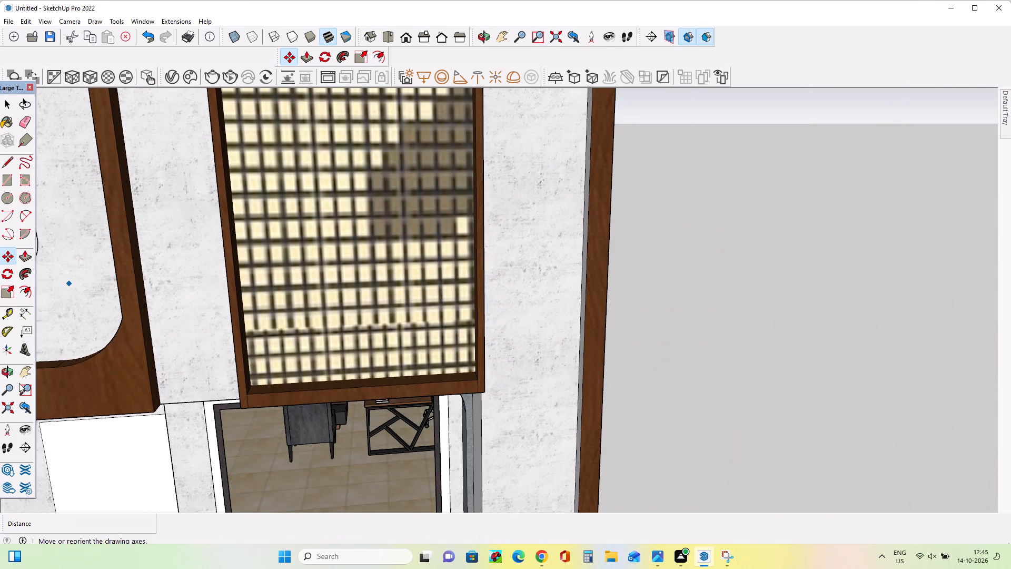
Enlarge the rafters panel uniformly by about 1.44 so it covers more of the office's back wall.
left_click(18, 375)
left_click_drag(212, 399, 274, 242)
left_click_drag(325, 391, 330, 348)
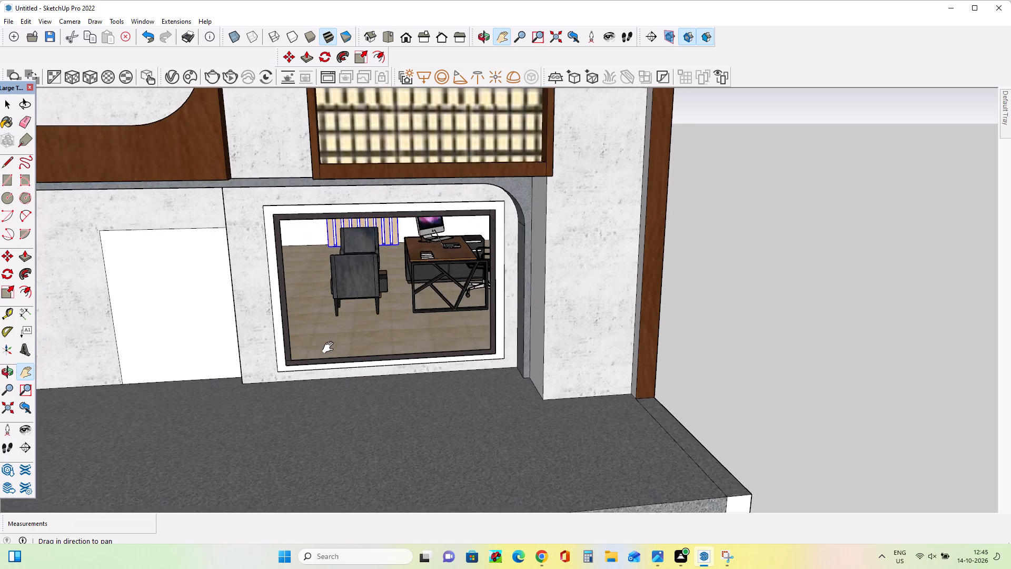
left_click_drag(330, 348, 336, 440)
middle_click_drag(351, 437, 353, 342)
scroll(335, 366, "up", 2)
scroll(335, 366, "down", 1)
scroll(334, 365, "up", 2)
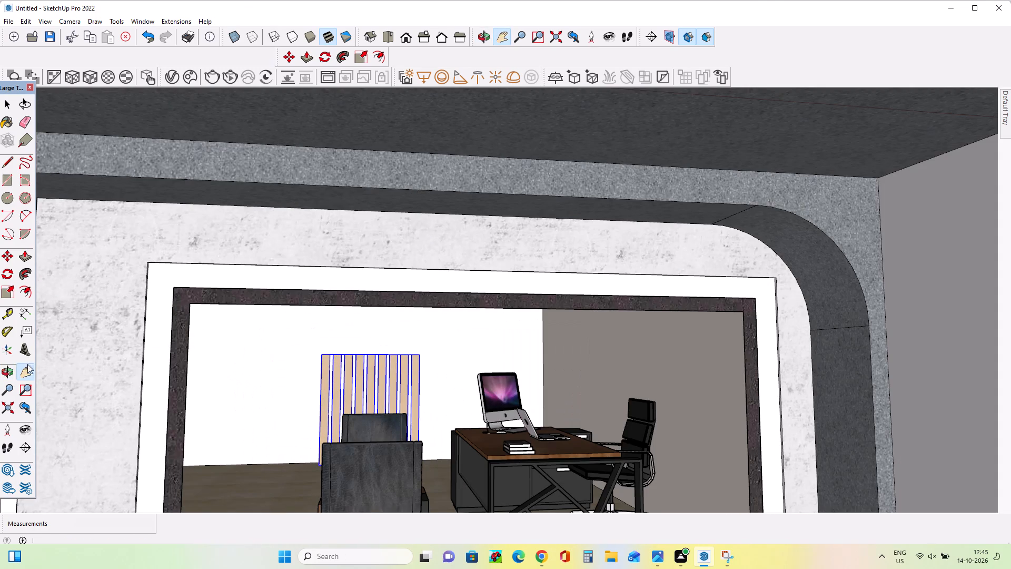
left_click(7, 291)
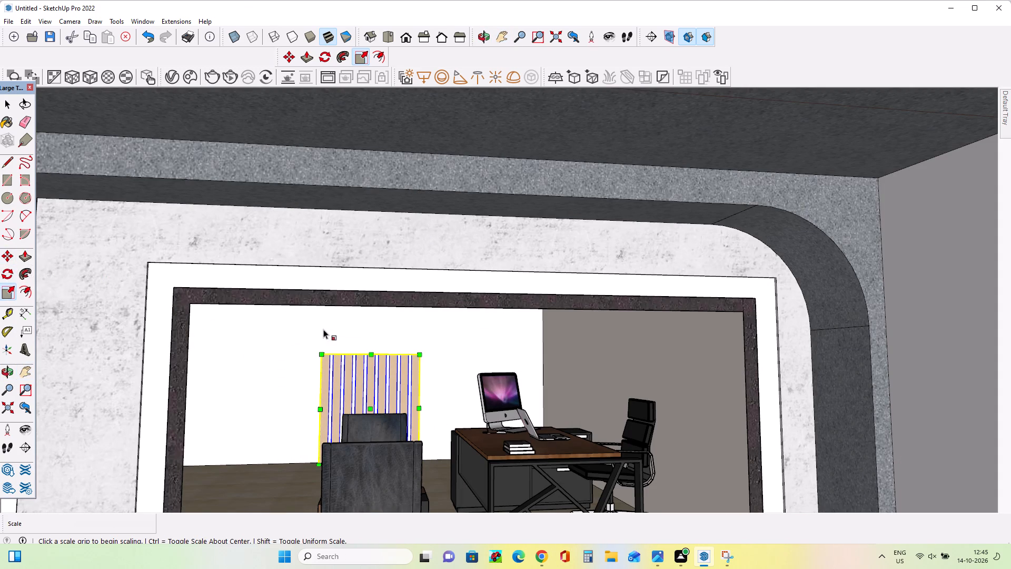
left_click(319, 351)
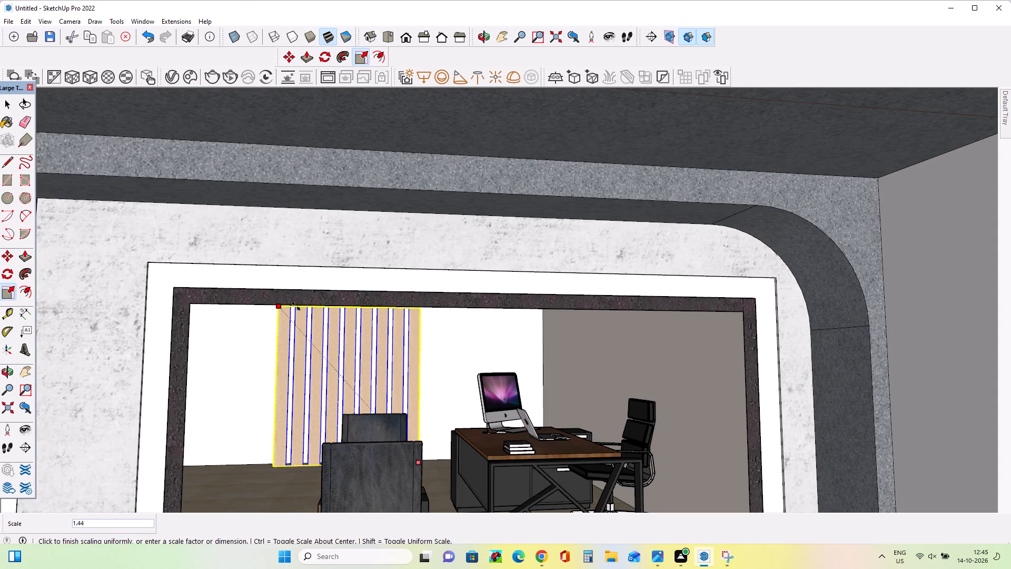
left_click(296, 306)
middle_click_drag(302, 433, 285, 438)
scroll(285, 438, "down", 5)
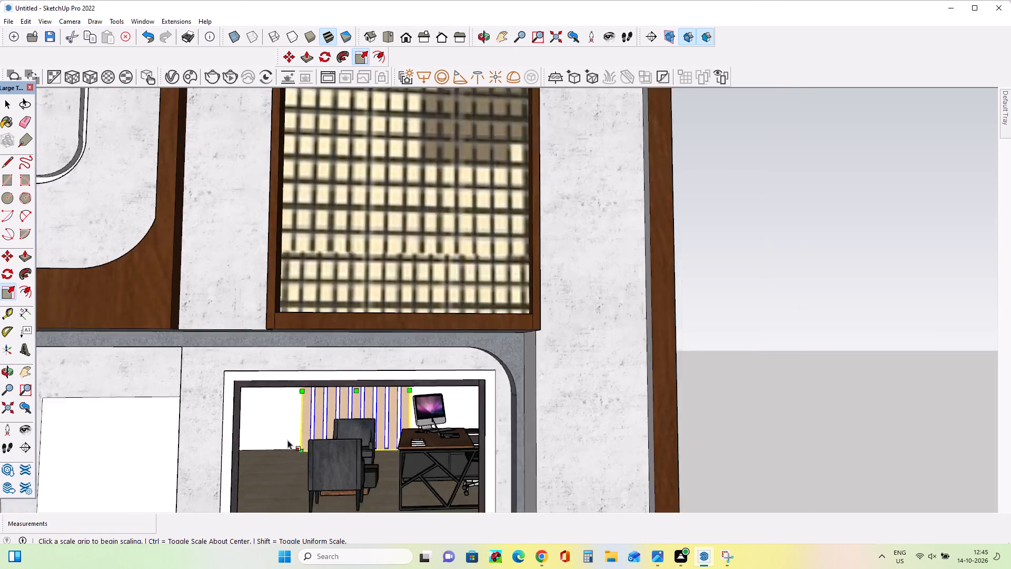
scroll(288, 440, "down", 1)
middle_click_drag(328, 465, 350, 460)
scroll(350, 462, "down", 6)
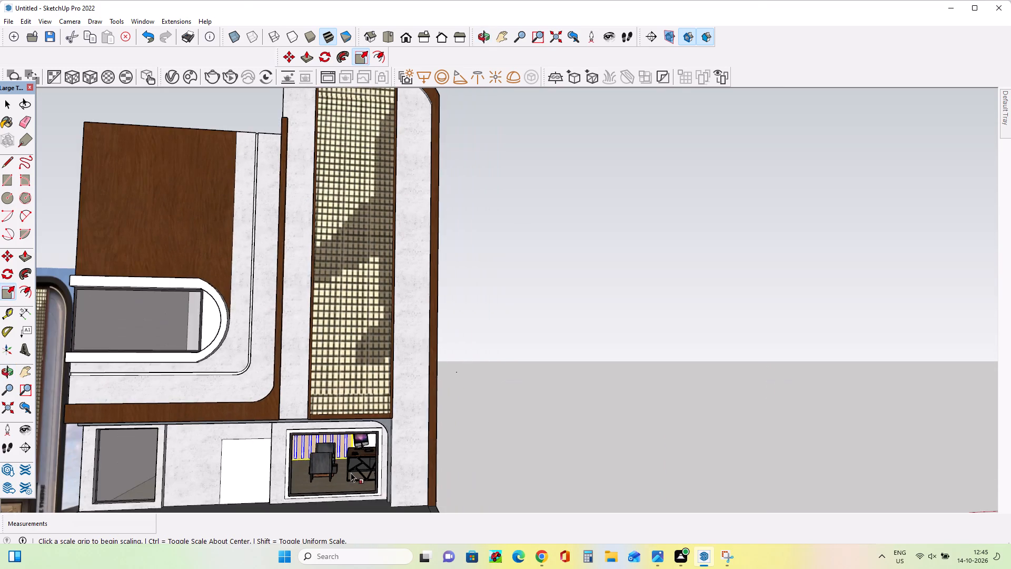
Examine the rafters panel through the office window from outside and compare it with the Choice Holidays reference image.
middle_click_drag(408, 483, 400, 477)
scroll(344, 497, "up", 3)
middle_click_drag(354, 472, 361, 455)
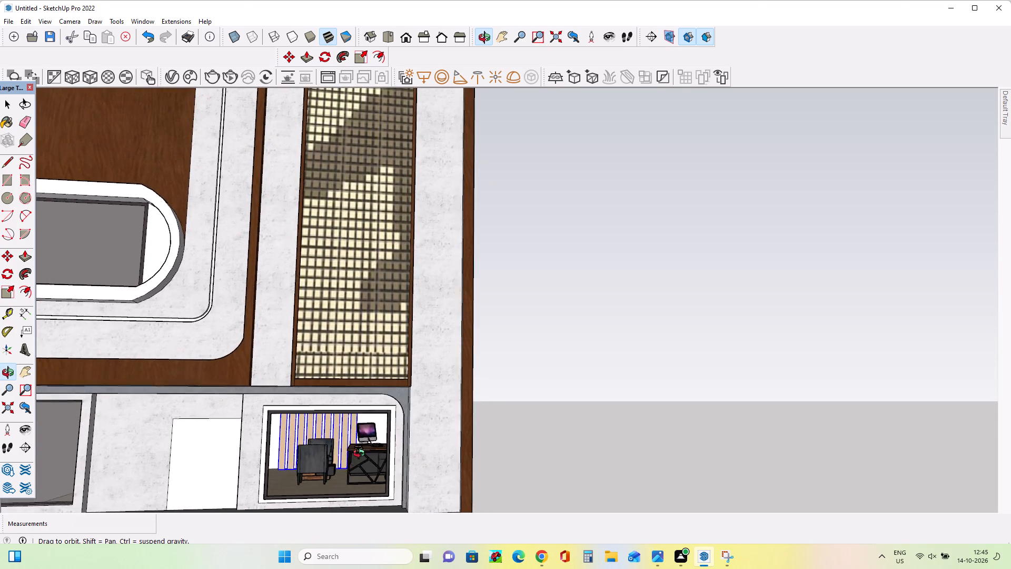
middle_click_drag(361, 455, 384, 484)
scroll(385, 484, "down", 1)
scroll(472, 470, "down", 5)
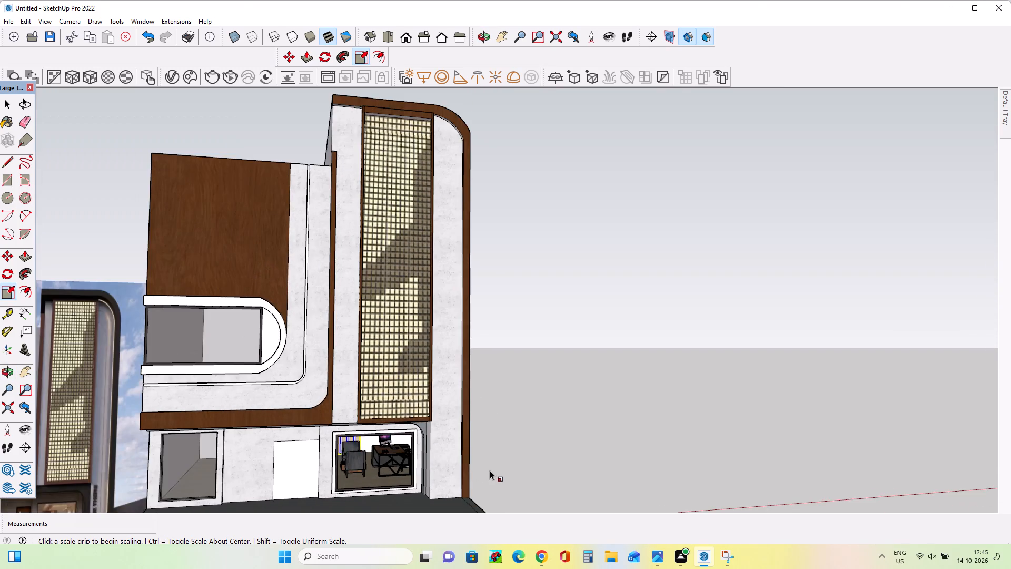
middle_click_drag(470, 462, 418, 446)
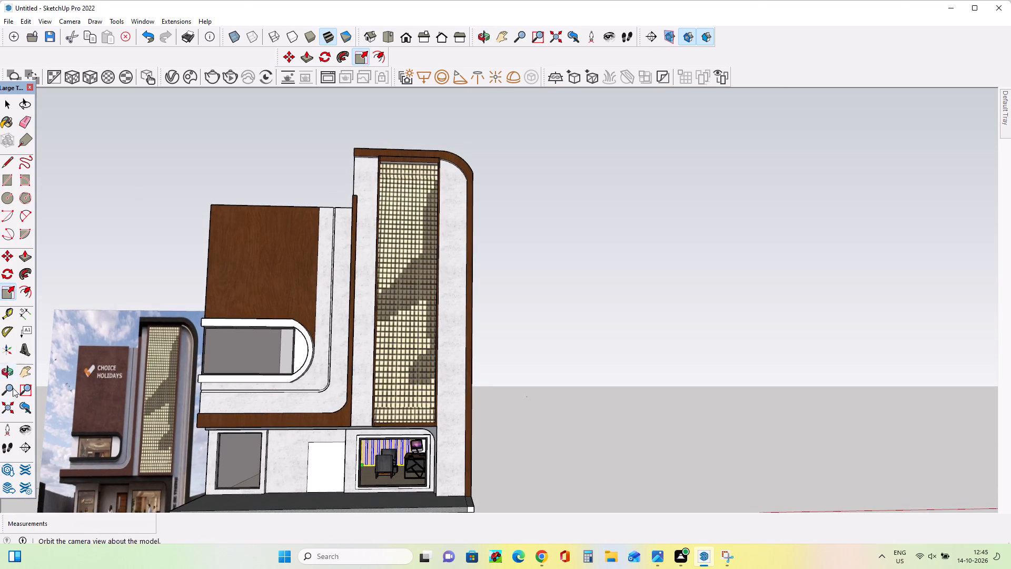
left_click(18, 380)
left_click_drag(299, 375, 319, 326)
middle_click_drag(381, 382, 385, 394)
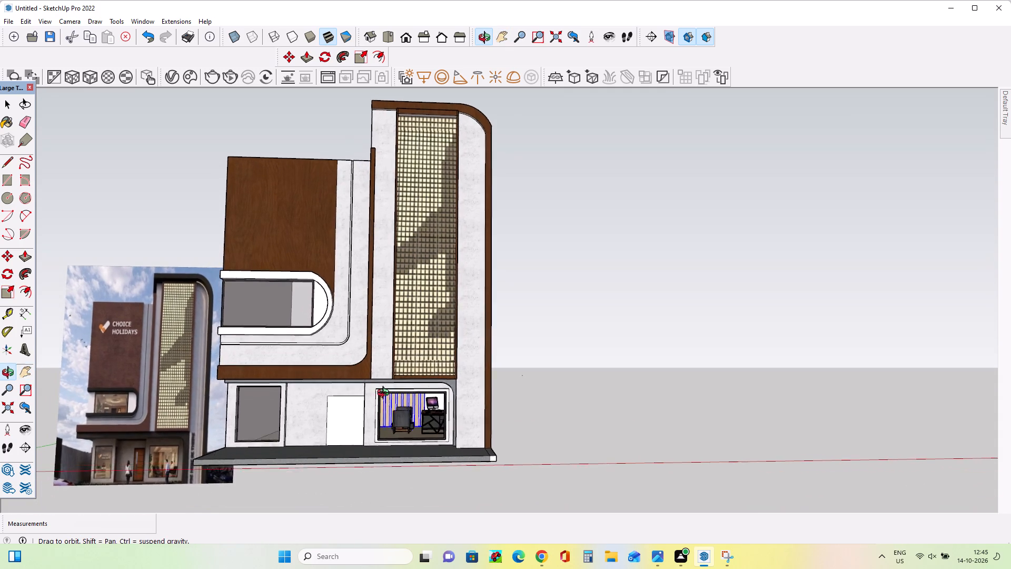
middle_click_drag(385, 394, 376, 411)
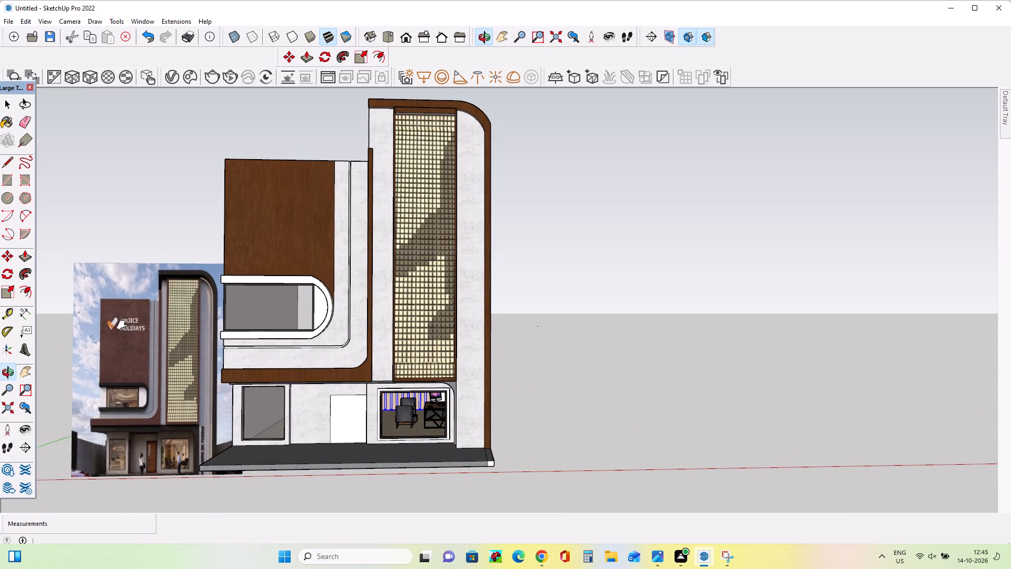
left_click(10, 103)
left_click(88, 158)
middle_click_drag(406, 408, 408, 403)
scroll(157, 478, "up", 18)
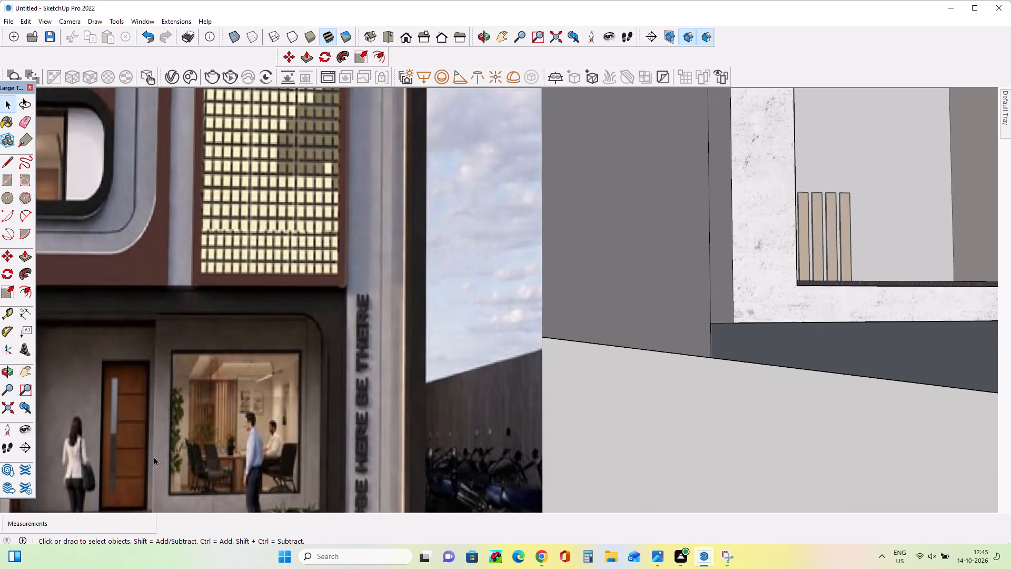
scroll(89, 448, "down", 13)
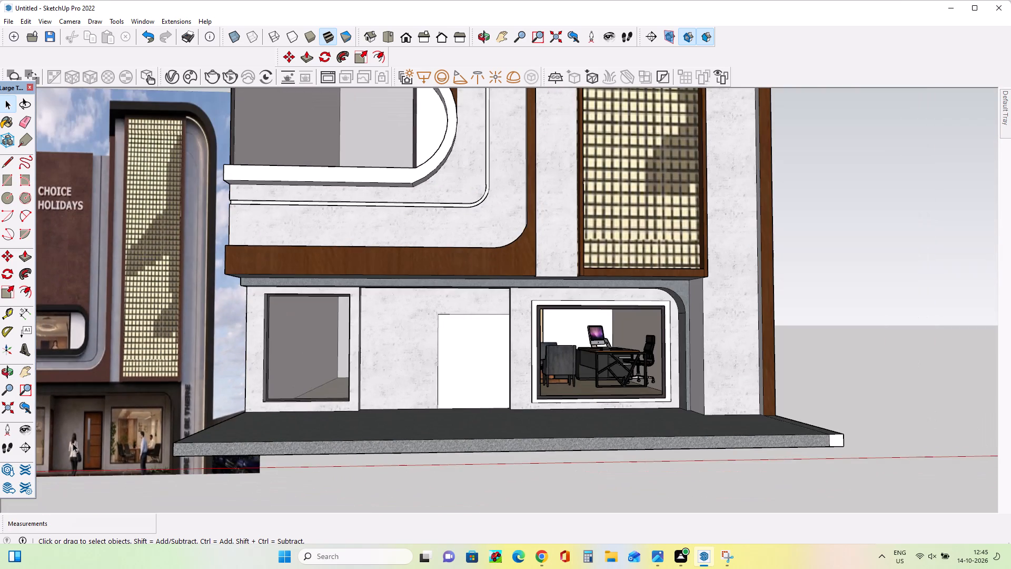
middle_click_drag(501, 445, 467, 447)
scroll(467, 447, "down", 8)
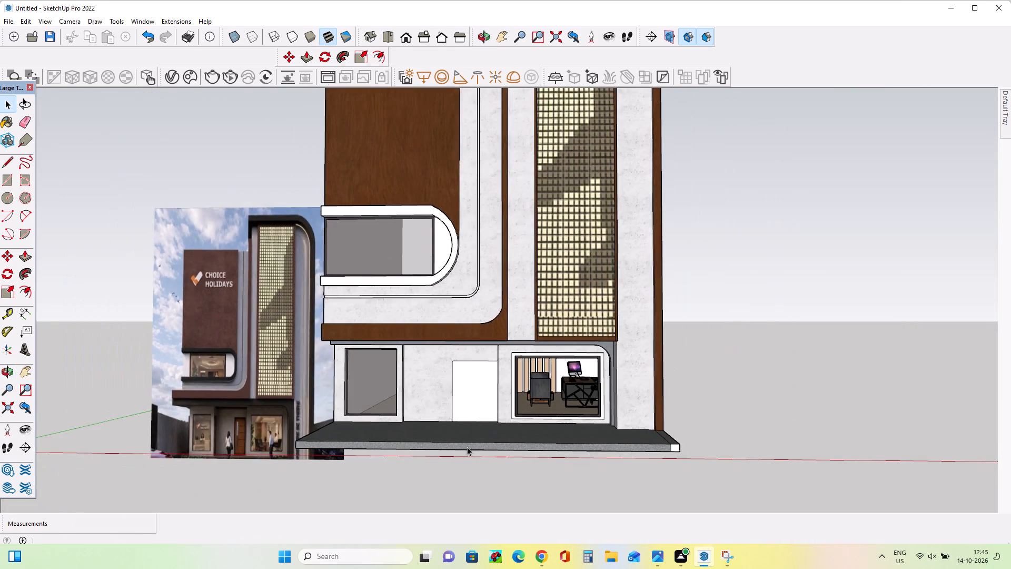
middle_click_drag(486, 451, 497, 466)
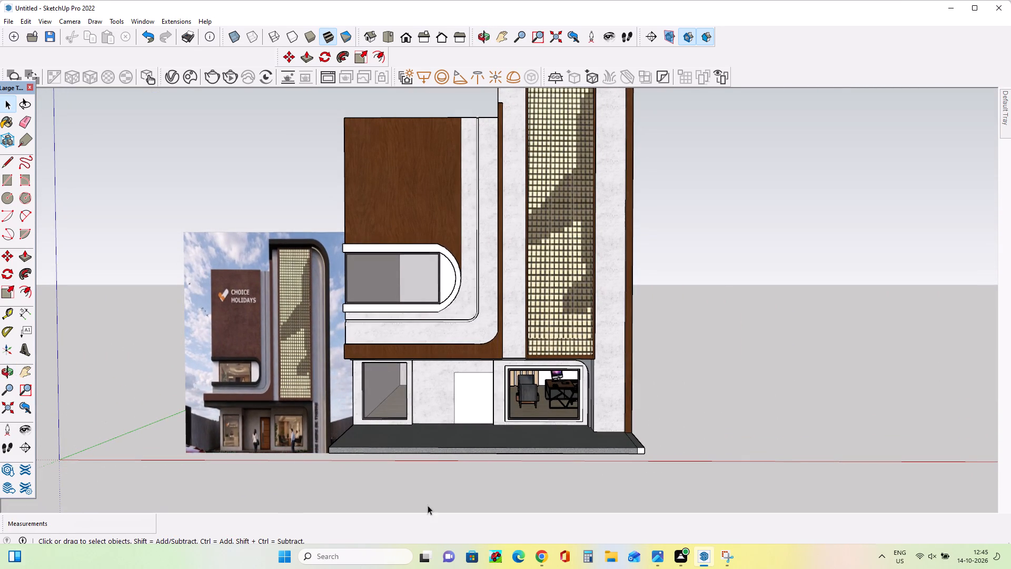
Scale the rafters panel from its side edge to make it narrower on the office's back wall.
scroll(531, 395, "up", 2)
scroll(531, 395, "down", 1)
scroll(531, 395, "up", 3)
scroll(532, 389, "down", 1)
scroll(532, 389, "up", 3)
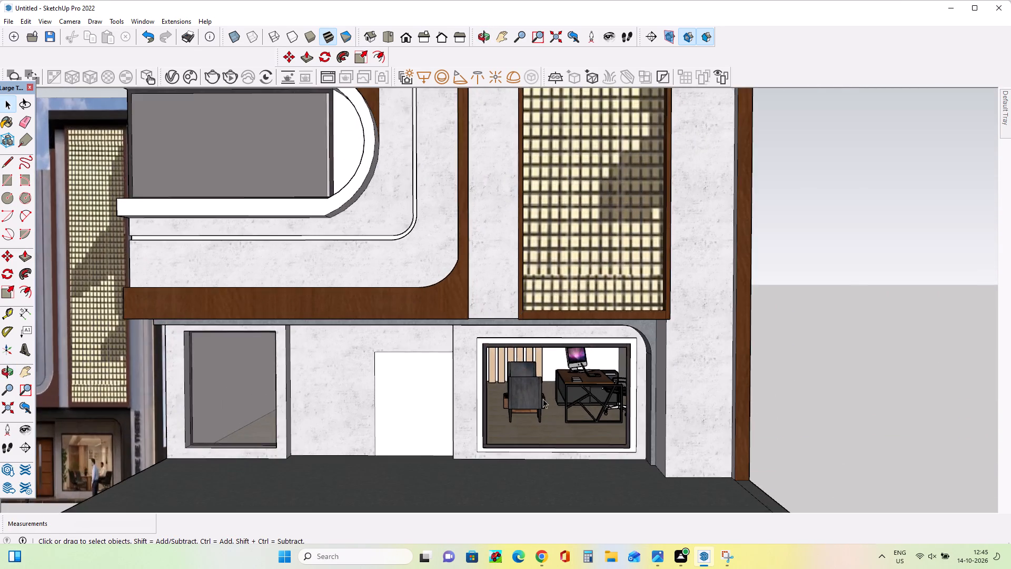
scroll(543, 399, "up", 7)
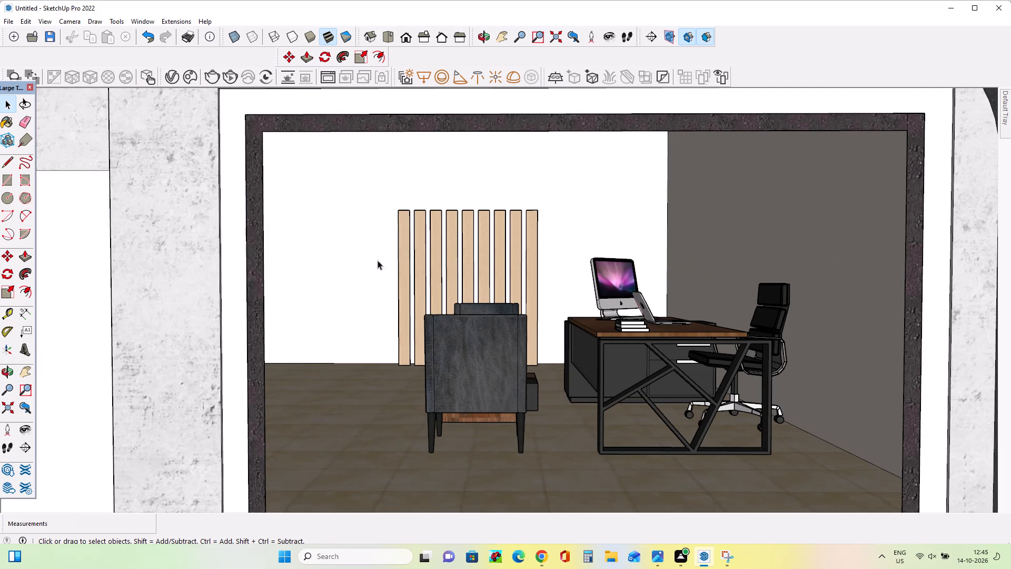
left_click(420, 267)
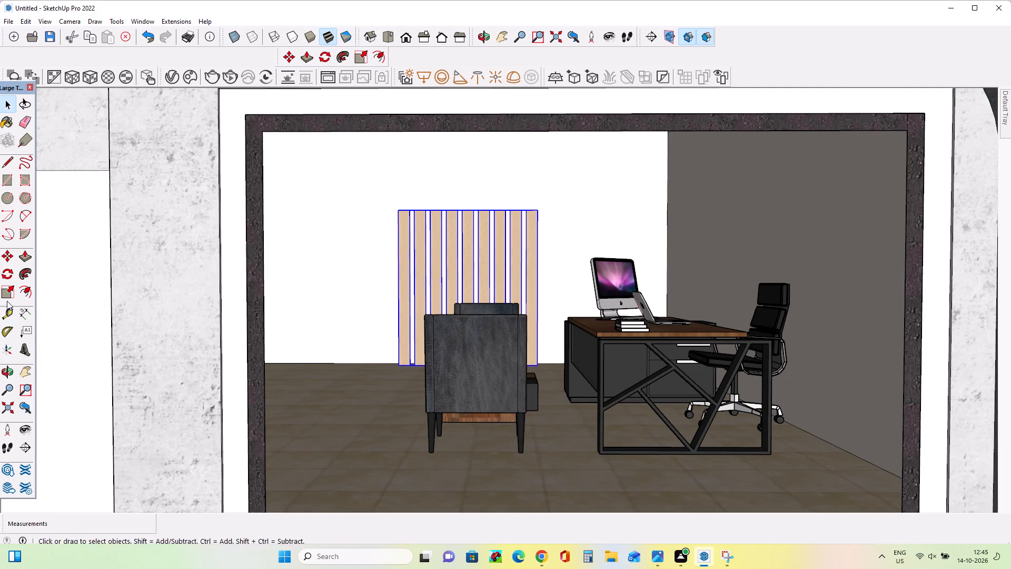
left_click(7, 299)
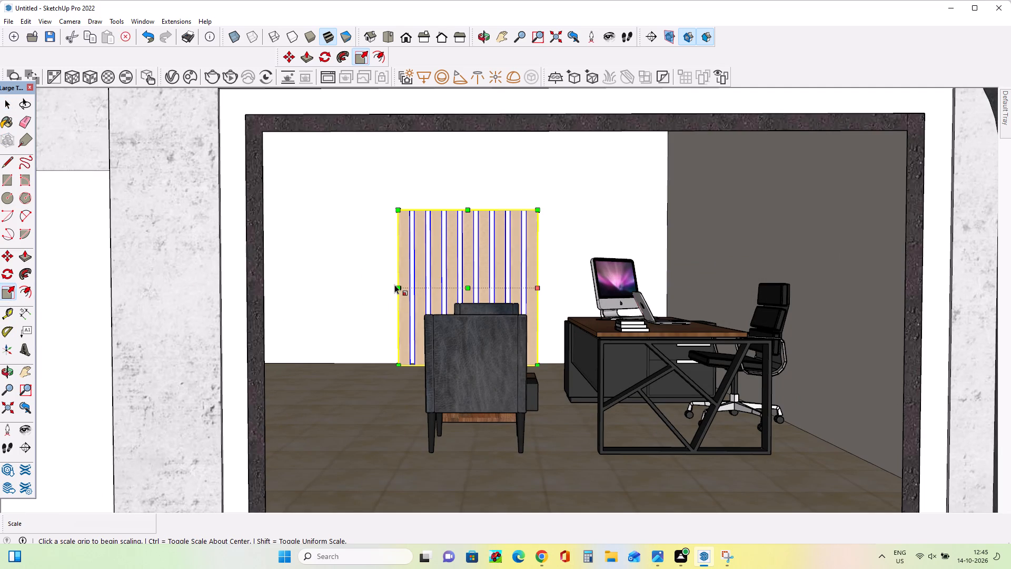
left_click(392, 282)
left_click(403, 284)
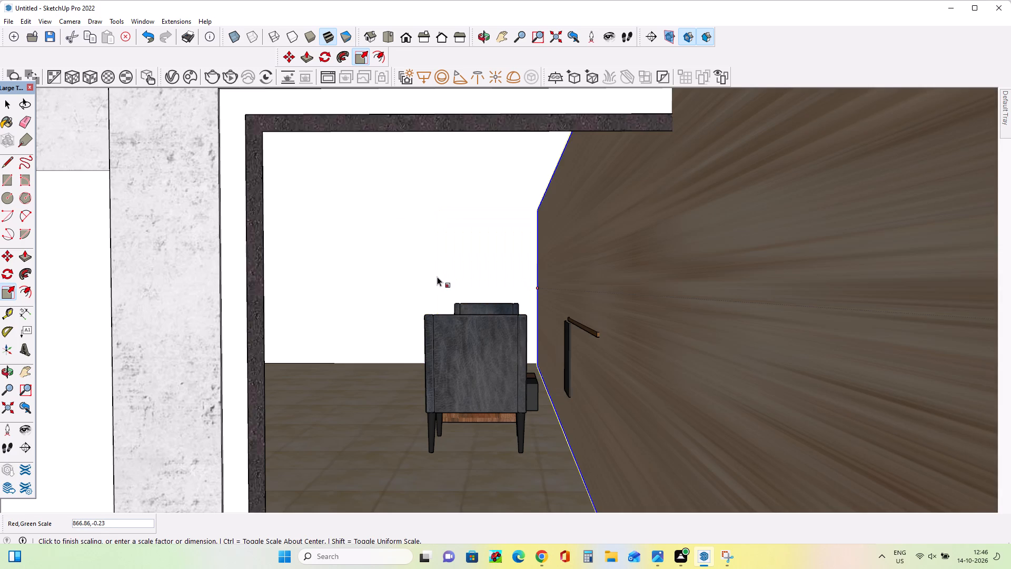
left_click(437, 276)
Import the BAMBOO+PLANTS+18 model from Downloads and place it on open ground beside the building.
middle_click_drag(456, 320, 479, 342)
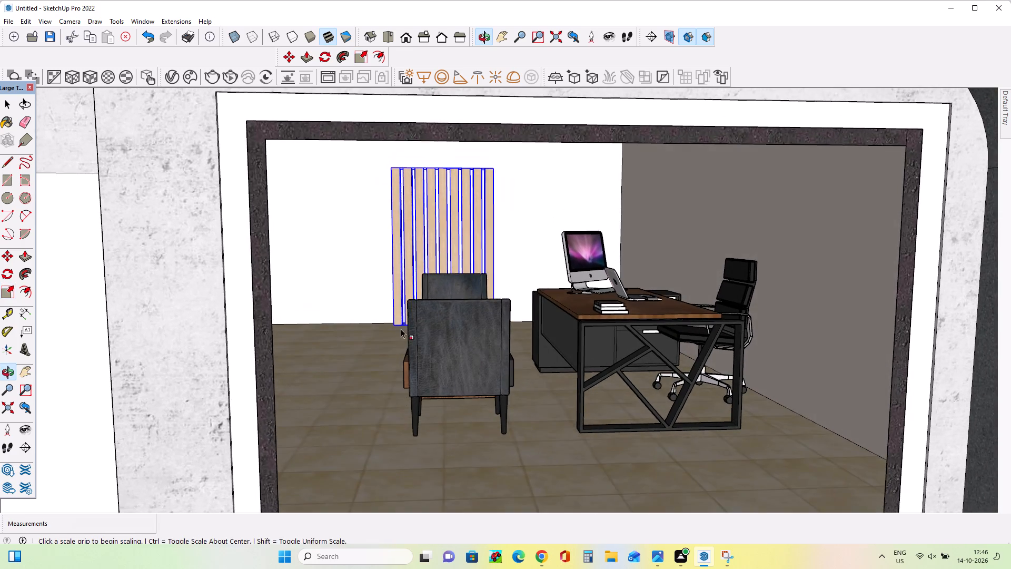
scroll(400, 329, "down", 6)
middle_click_drag(503, 348, 502, 326)
scroll(475, 329, "up", 2)
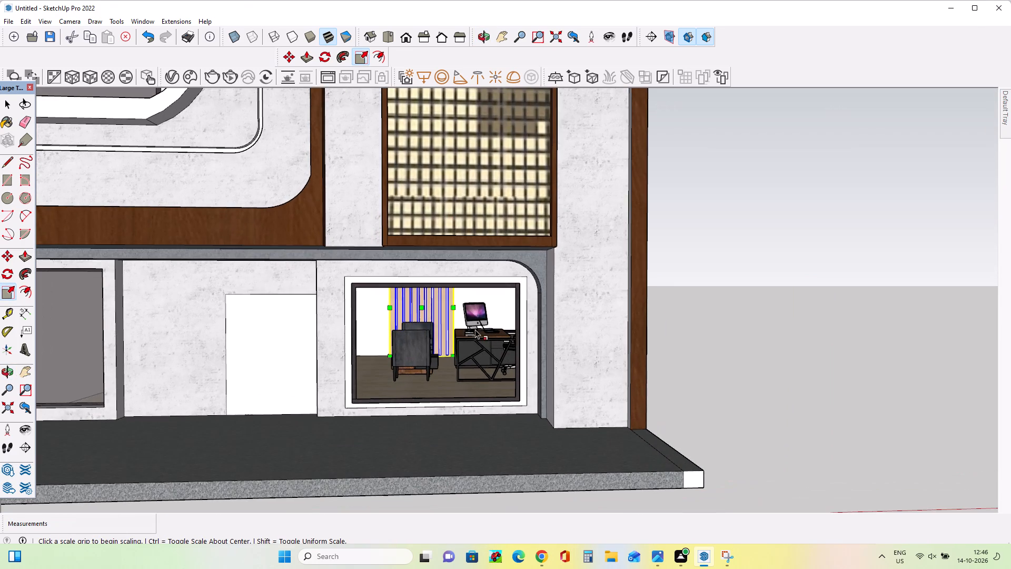
middle_click_drag(413, 348, 422, 366)
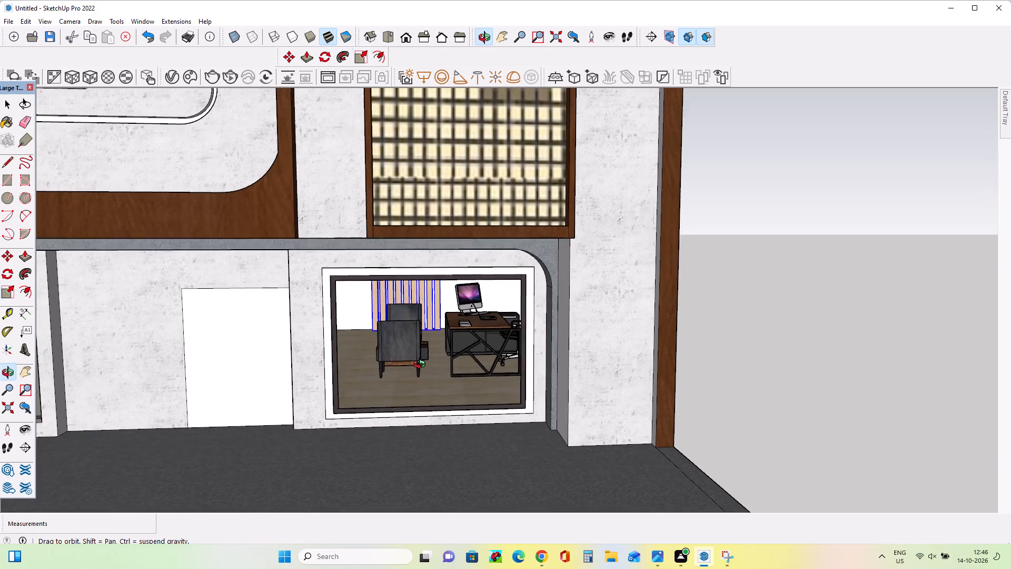
middle_click_drag(422, 366, 419, 353)
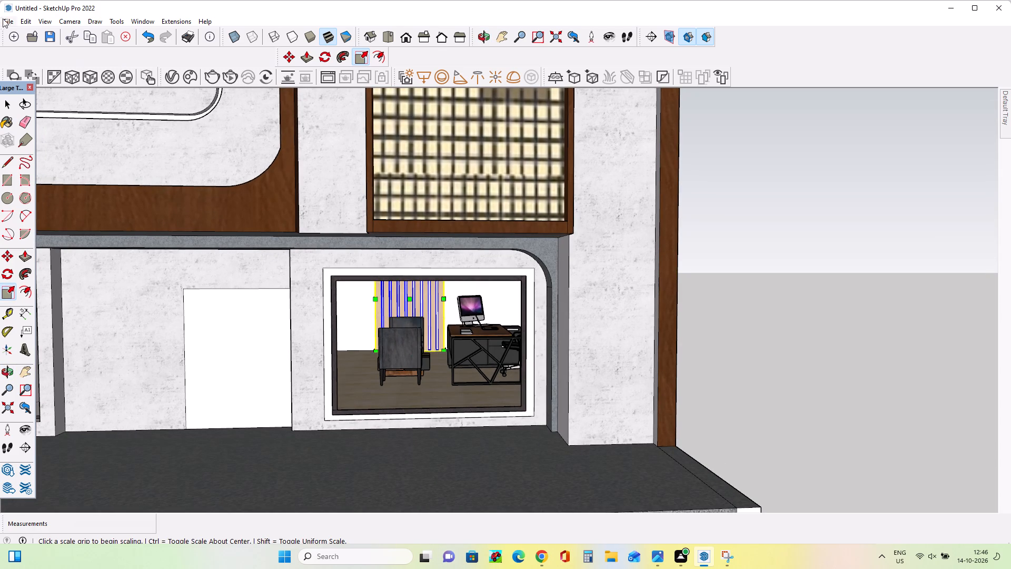
left_click(5, 19)
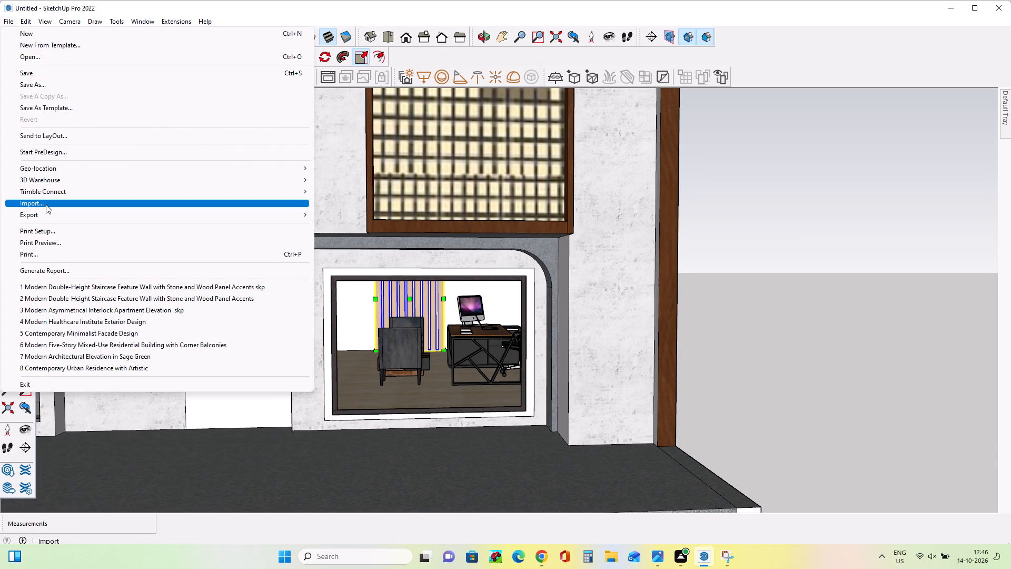
left_click(46, 204)
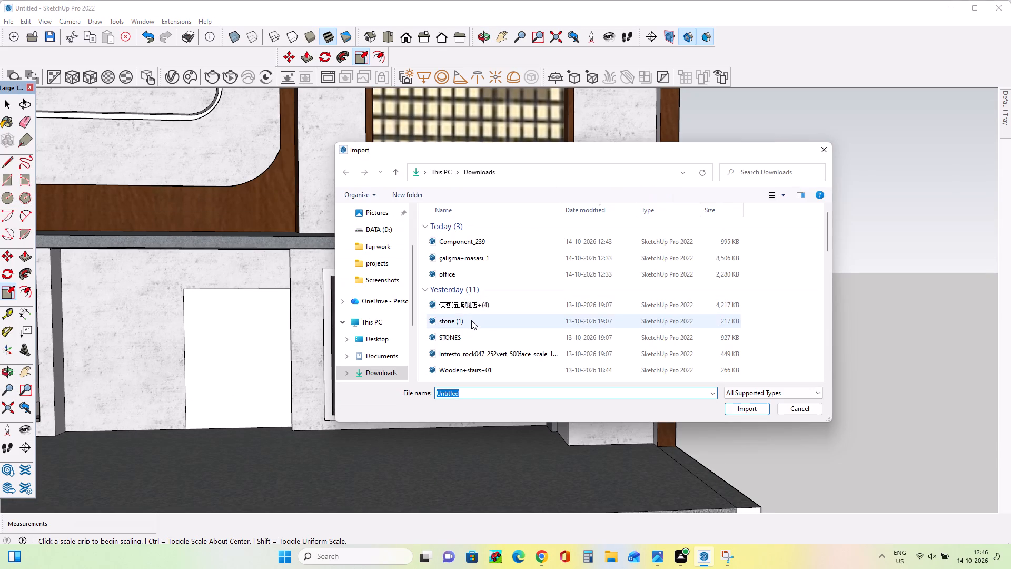
scroll(464, 348, "down", 2)
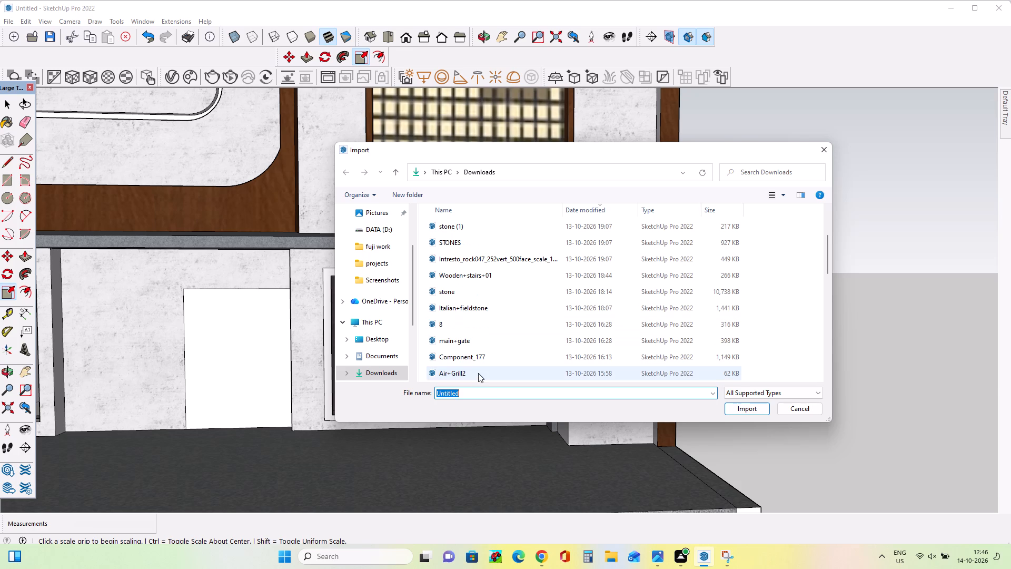
scroll(466, 356, "down", 8)
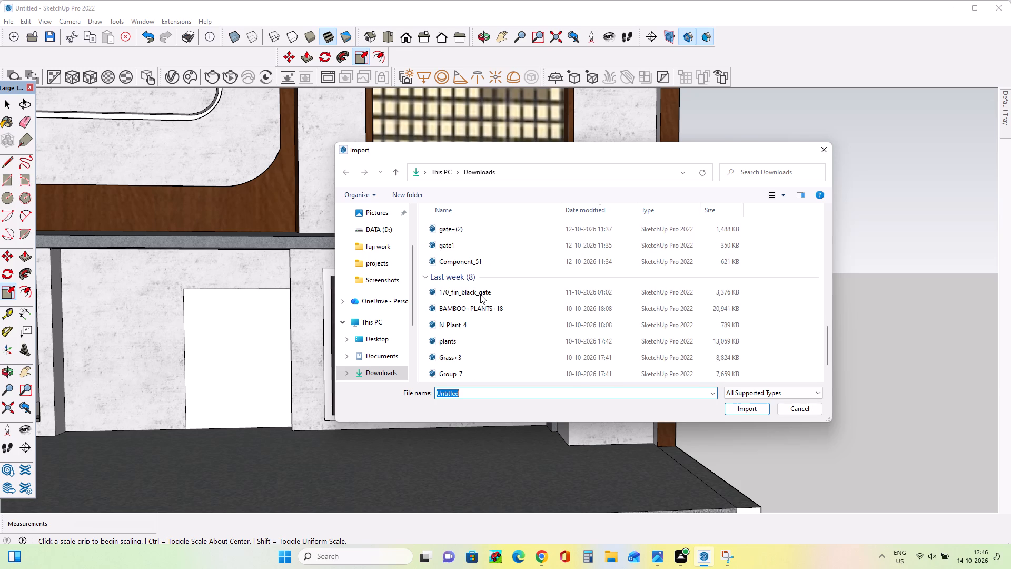
left_click(488, 313)
left_click(751, 411)
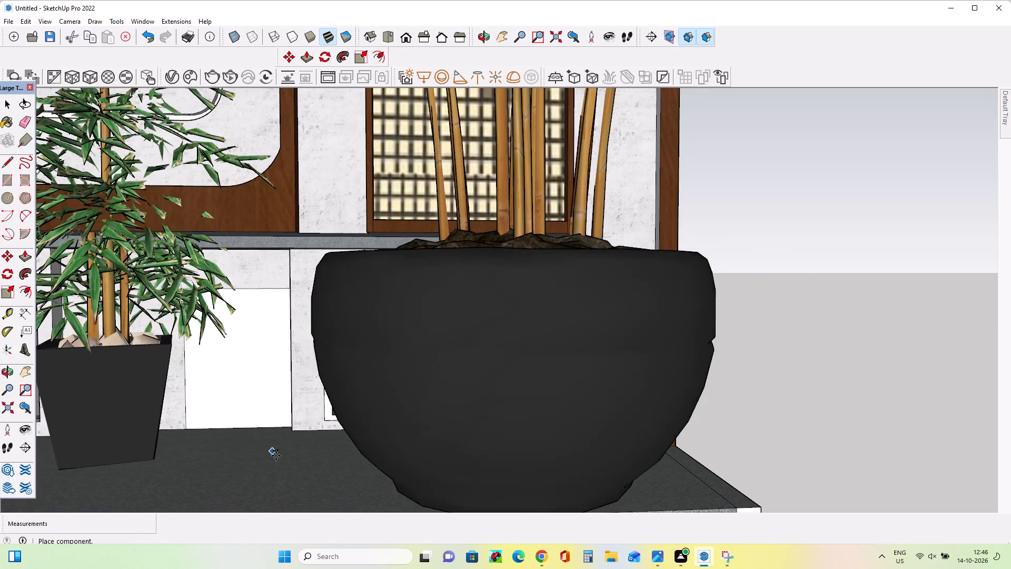
scroll(543, 360, "down", 9)
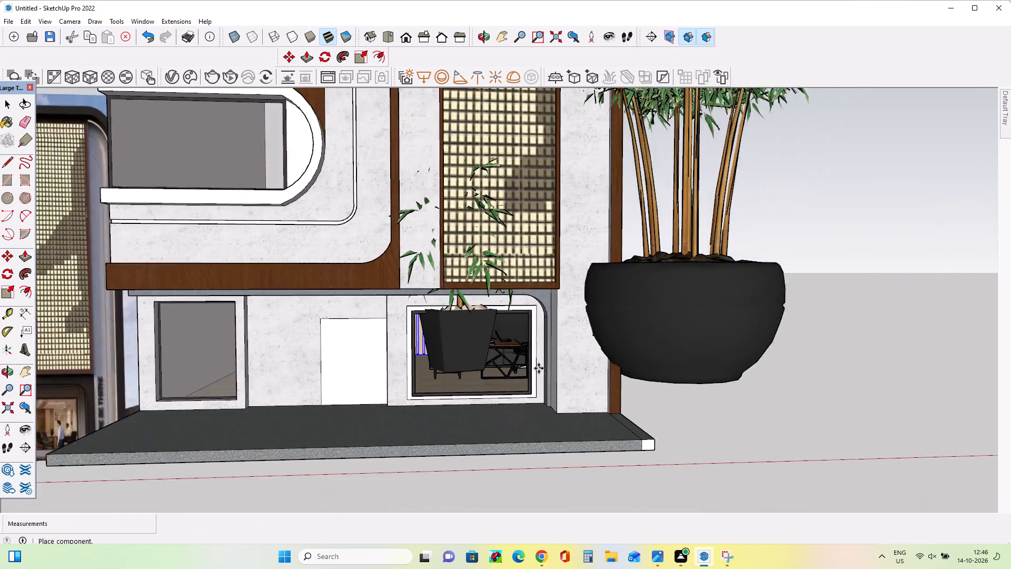
left_click(799, 380)
Move the imported bamboo planters by their bounding box's lower front corner, farther back beside the building.
scroll(640, 410, "down", 6)
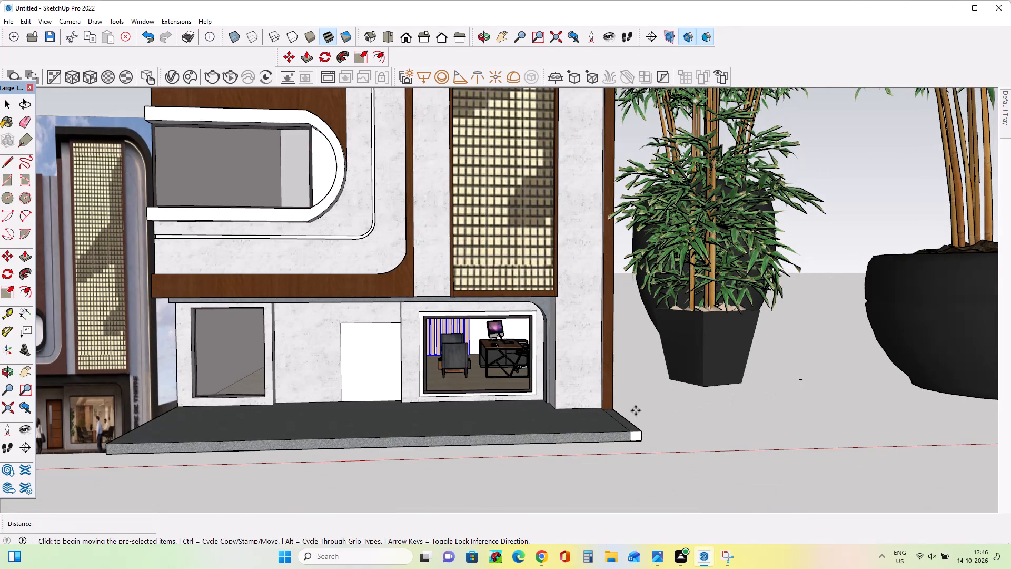
scroll(636, 410, "down", 2)
scroll(547, 378, "down", 4)
middle_click_drag(677, 390, 685, 425)
left_click(657, 458)
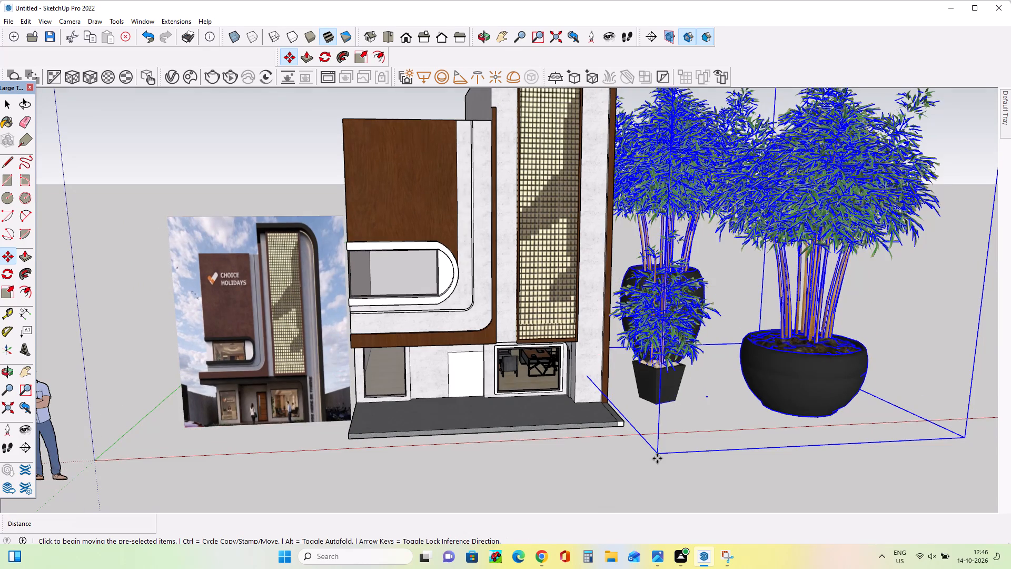
left_click(681, 386)
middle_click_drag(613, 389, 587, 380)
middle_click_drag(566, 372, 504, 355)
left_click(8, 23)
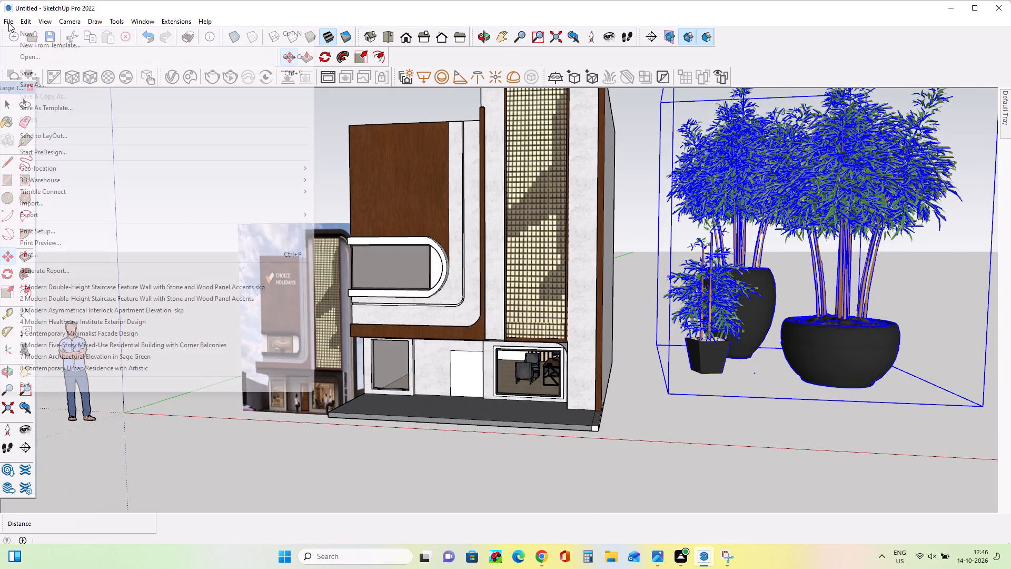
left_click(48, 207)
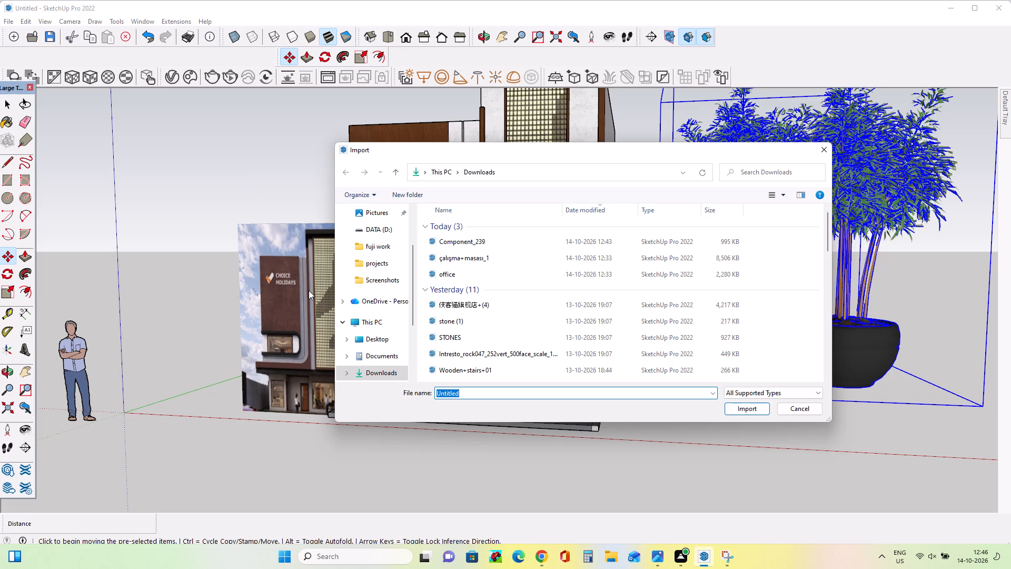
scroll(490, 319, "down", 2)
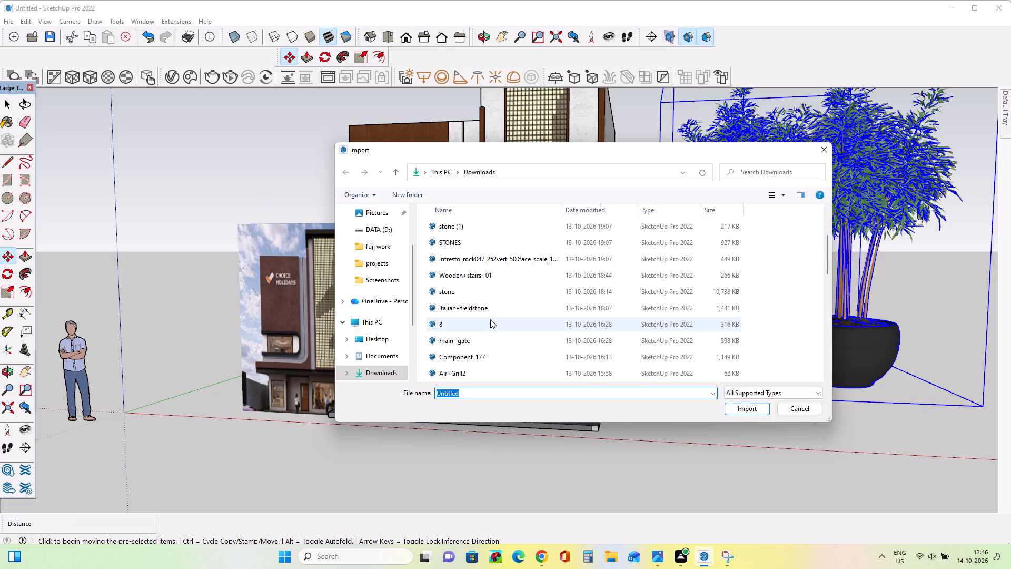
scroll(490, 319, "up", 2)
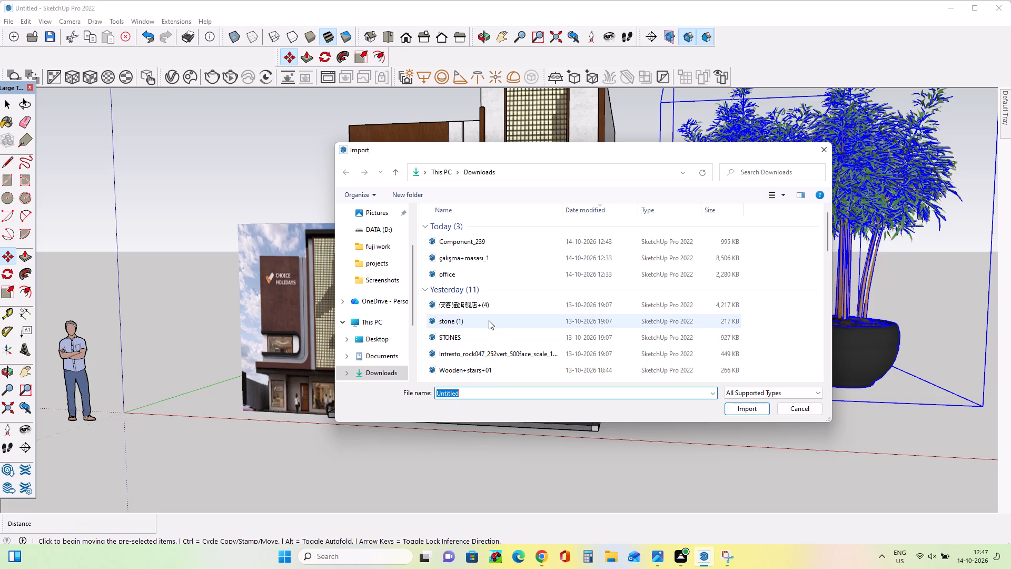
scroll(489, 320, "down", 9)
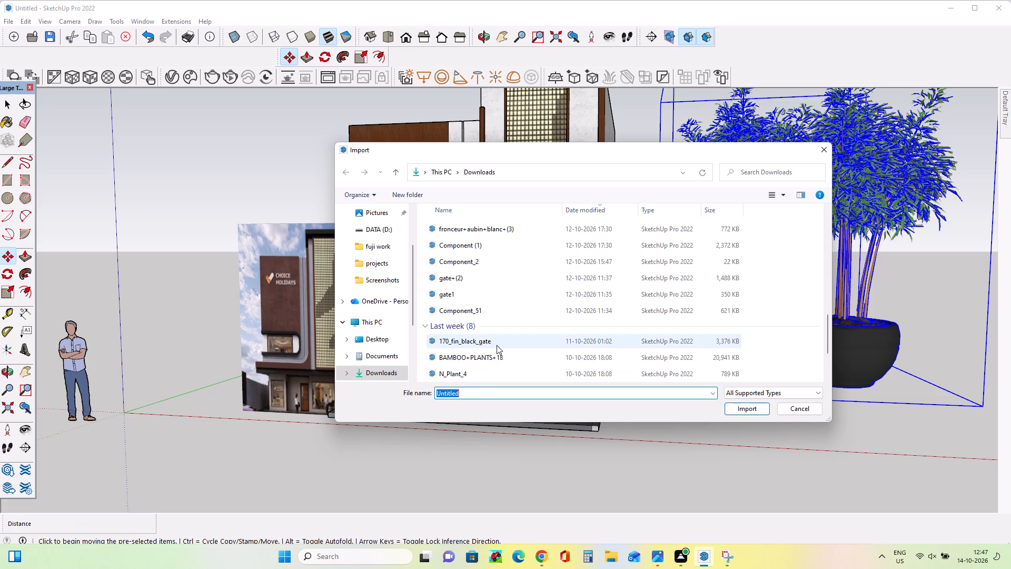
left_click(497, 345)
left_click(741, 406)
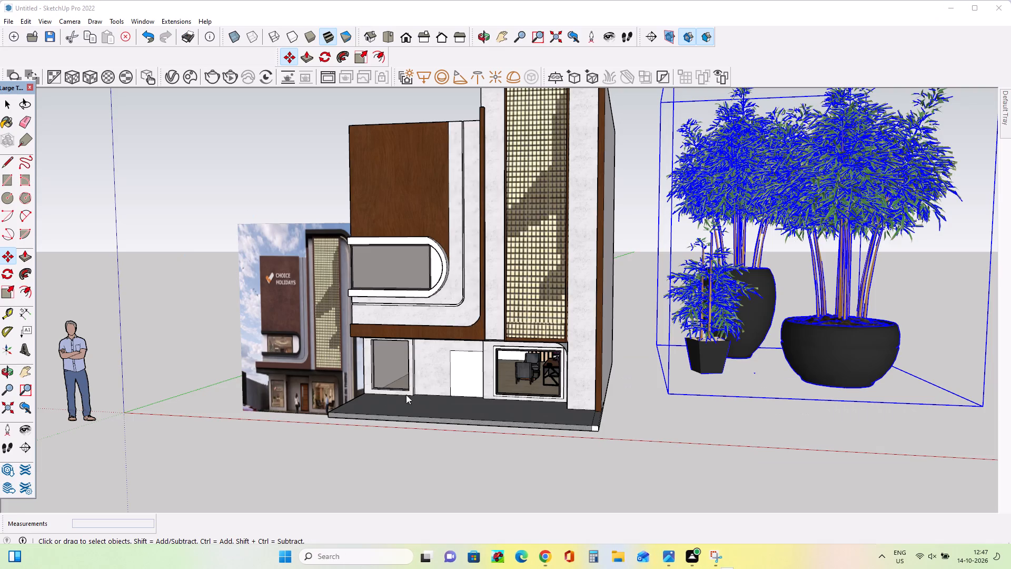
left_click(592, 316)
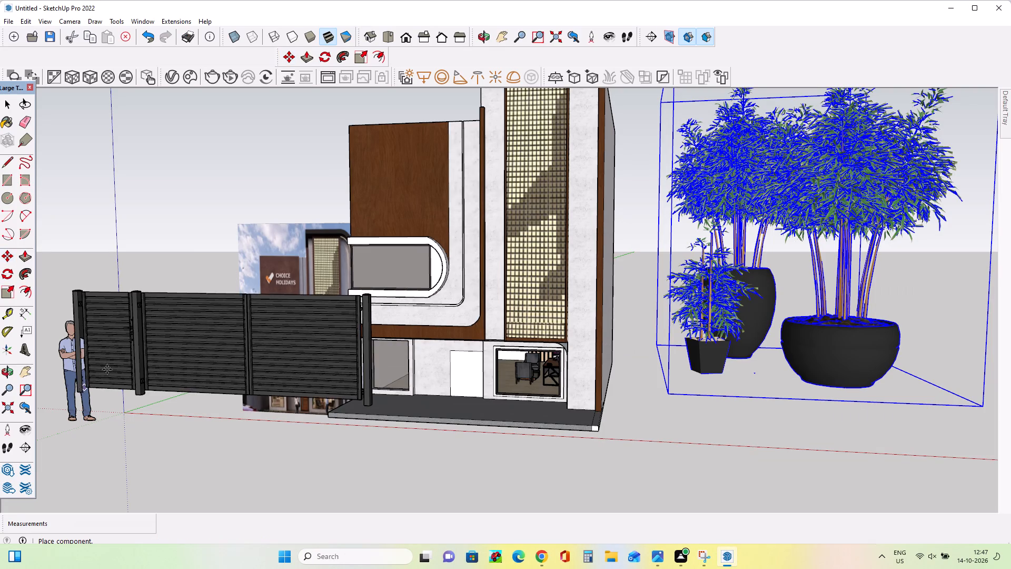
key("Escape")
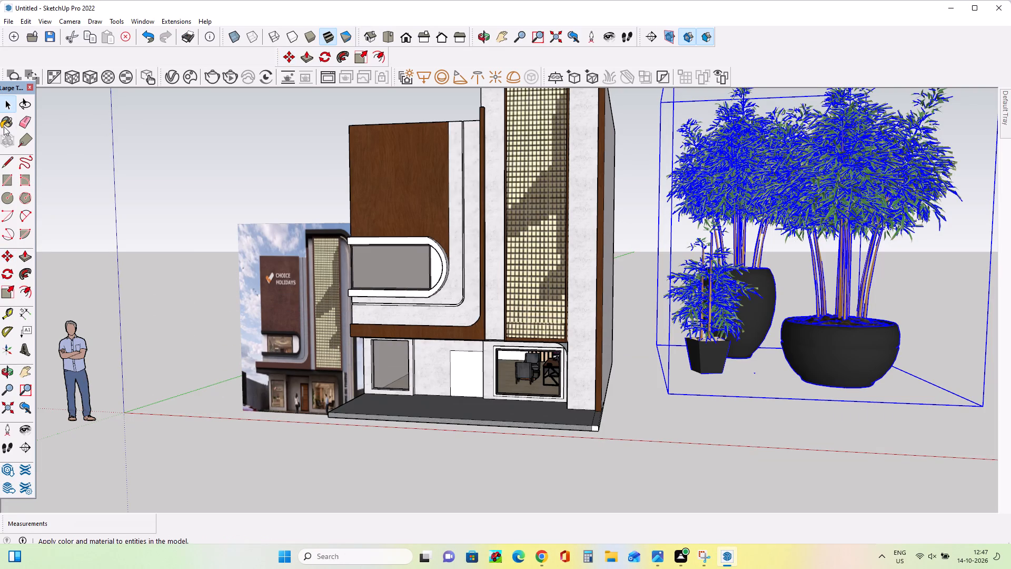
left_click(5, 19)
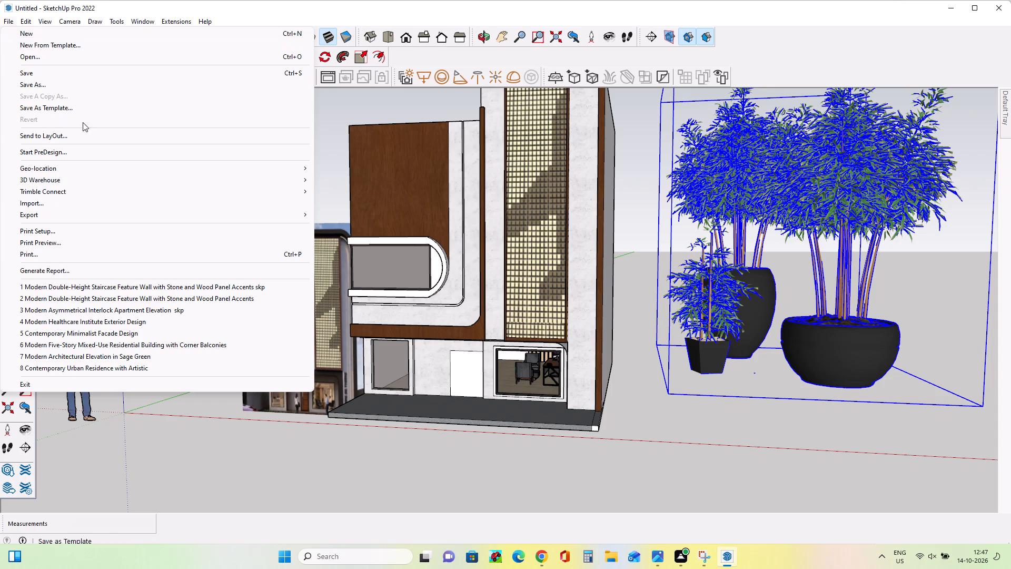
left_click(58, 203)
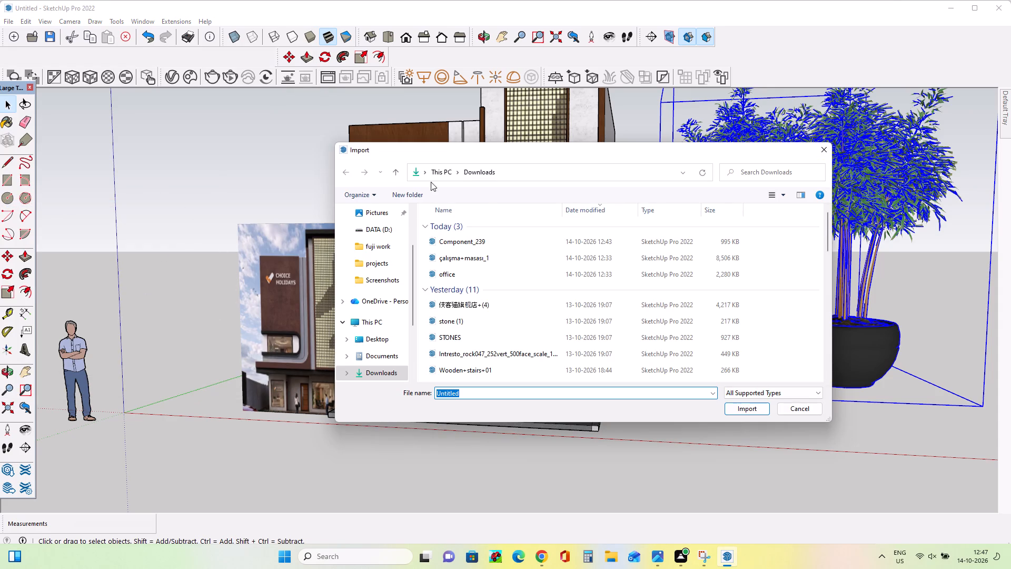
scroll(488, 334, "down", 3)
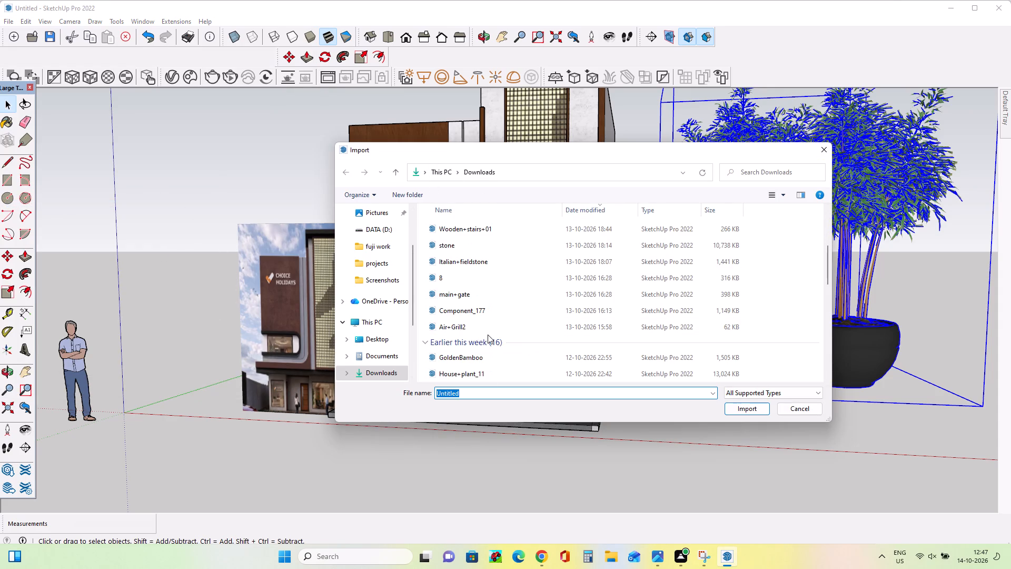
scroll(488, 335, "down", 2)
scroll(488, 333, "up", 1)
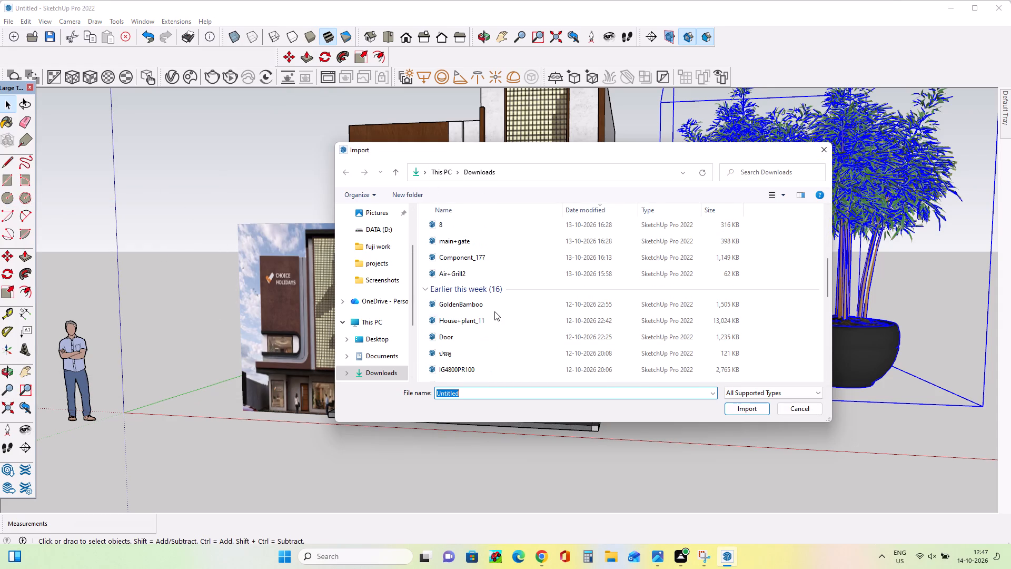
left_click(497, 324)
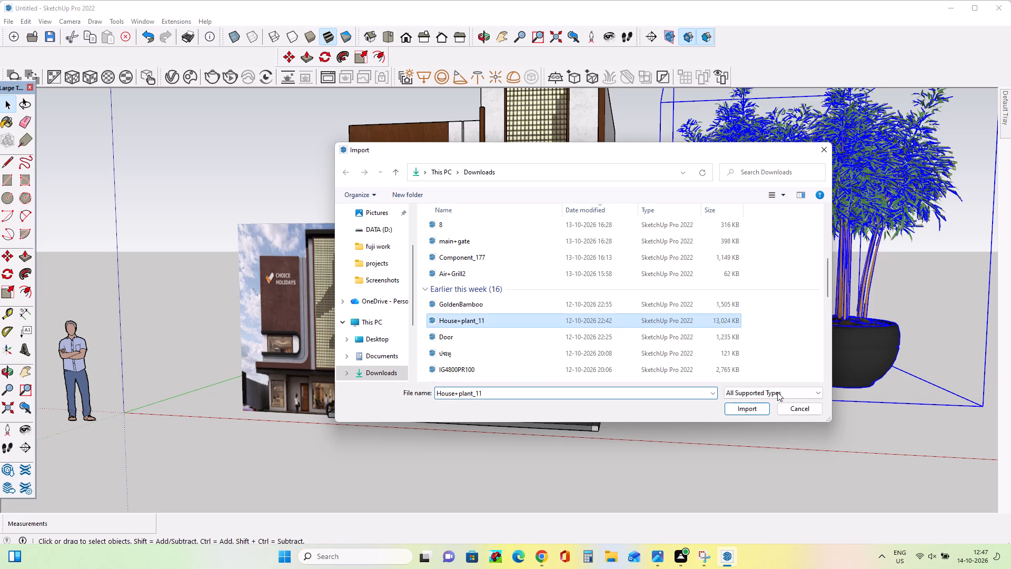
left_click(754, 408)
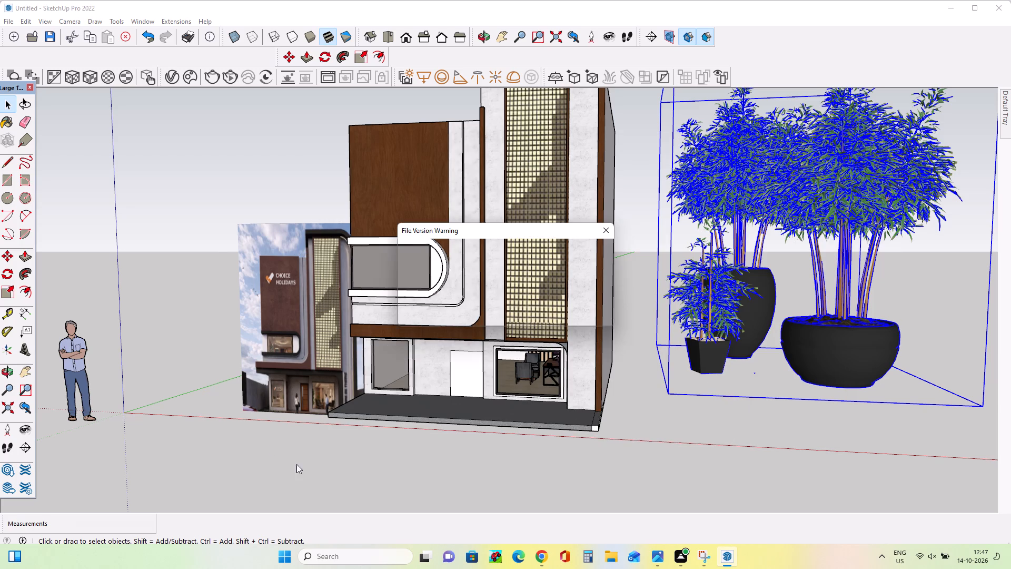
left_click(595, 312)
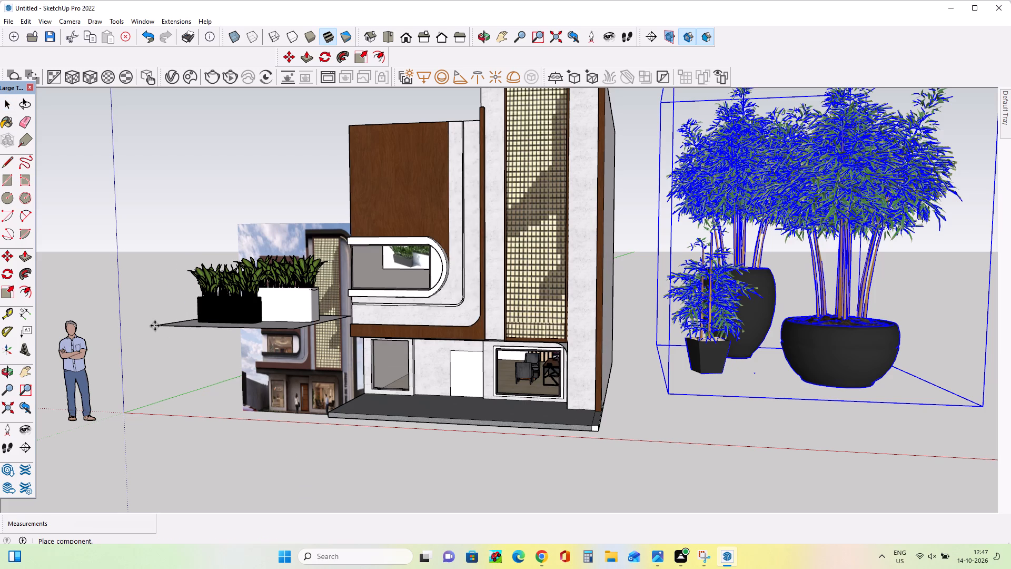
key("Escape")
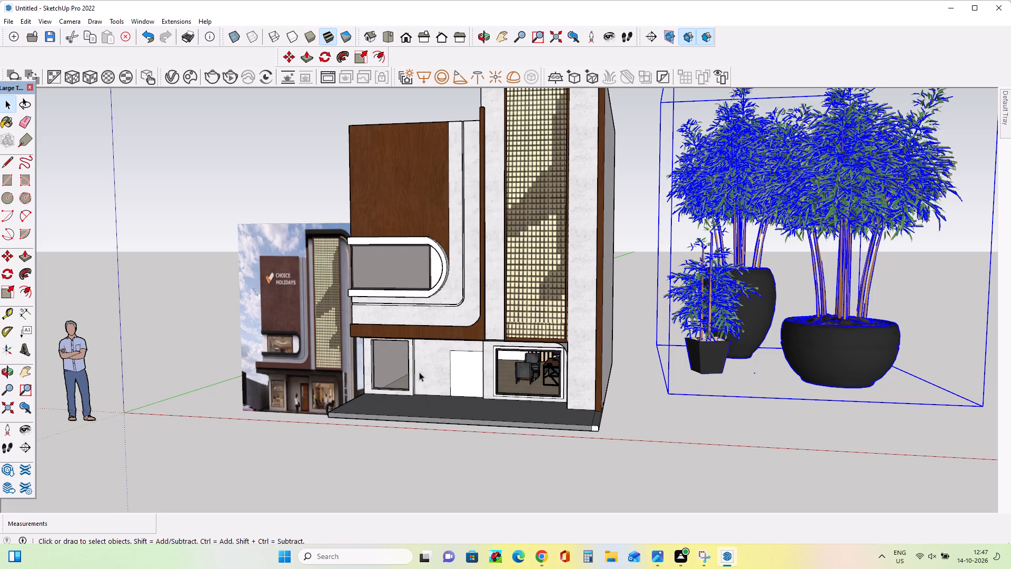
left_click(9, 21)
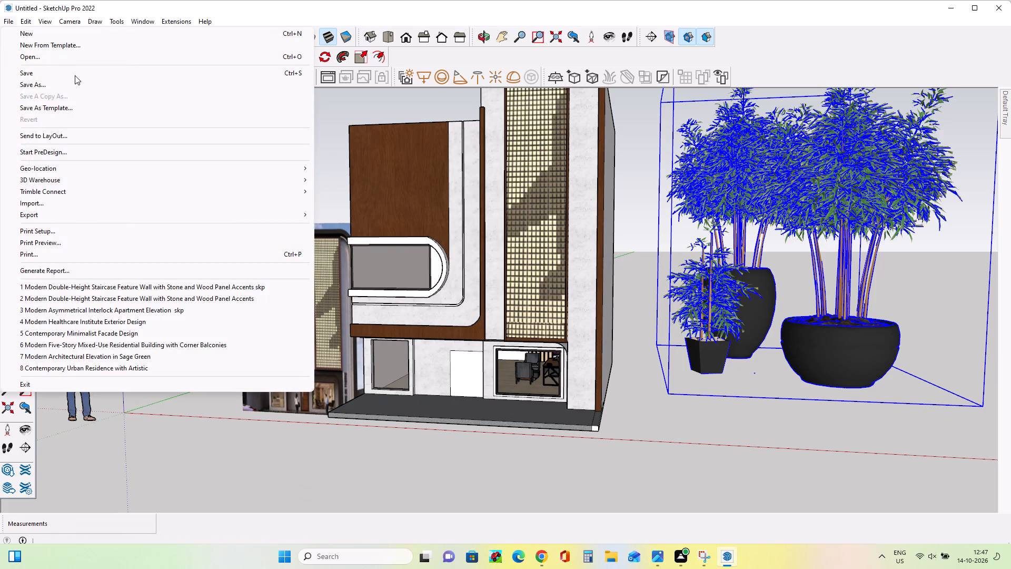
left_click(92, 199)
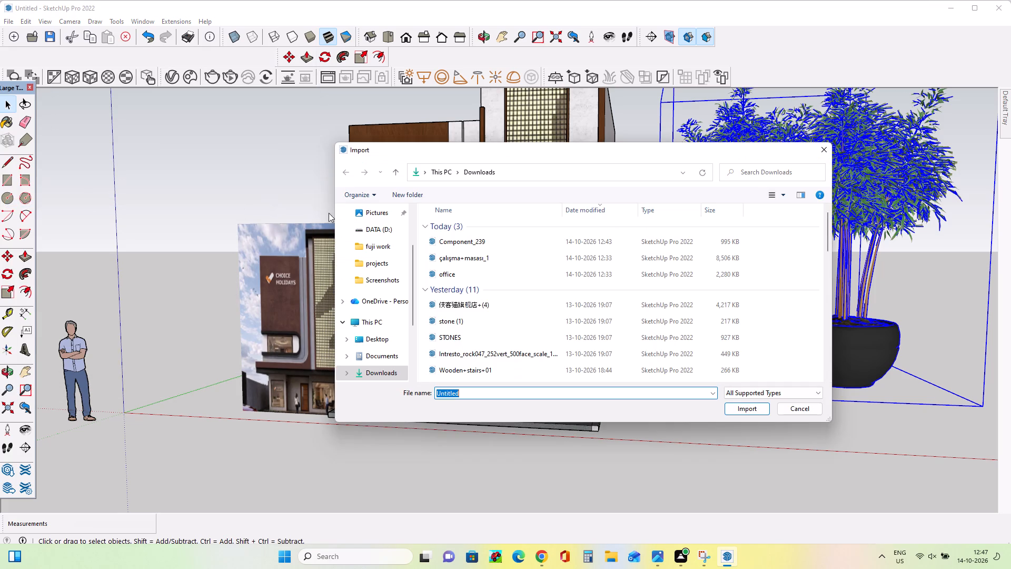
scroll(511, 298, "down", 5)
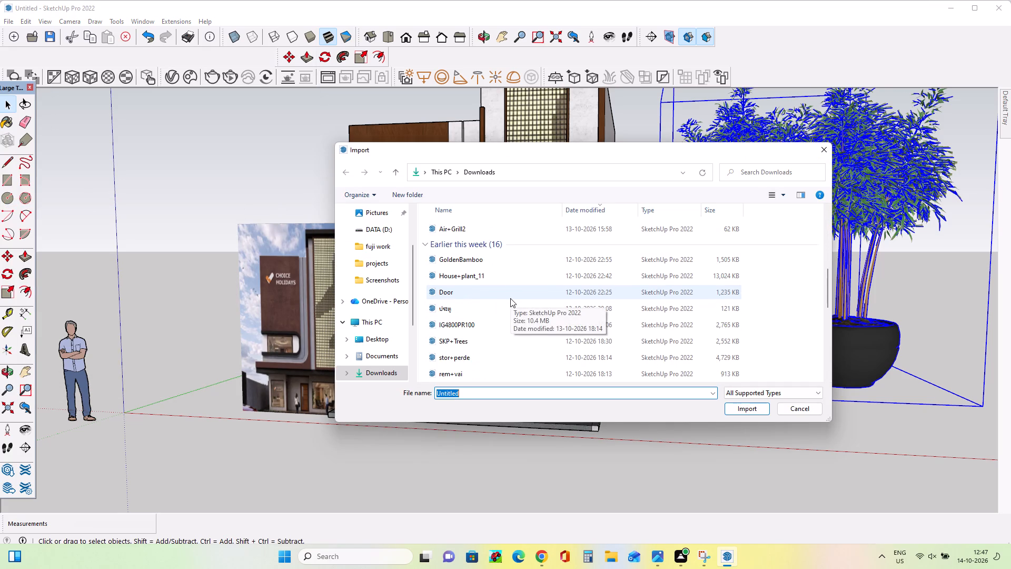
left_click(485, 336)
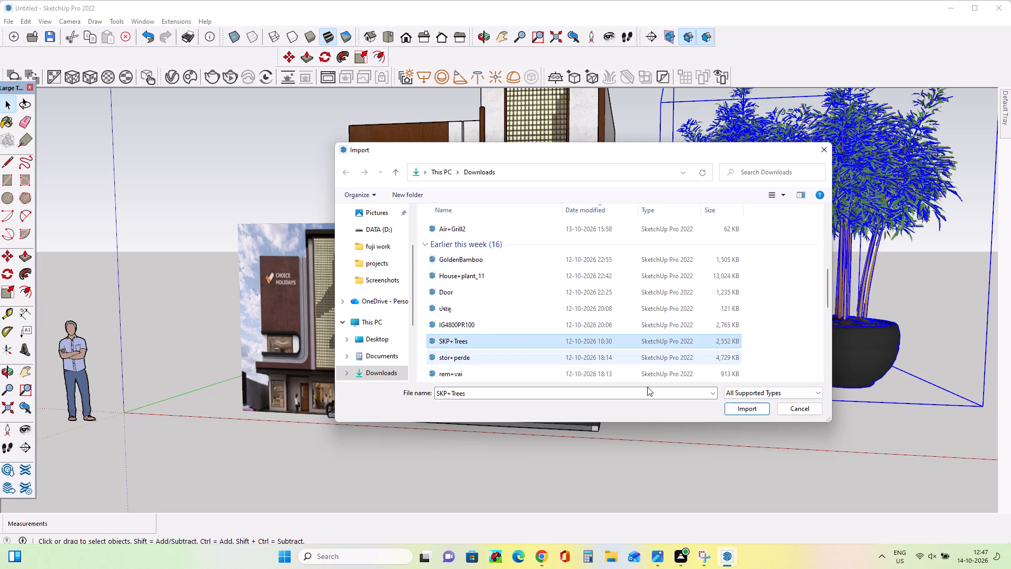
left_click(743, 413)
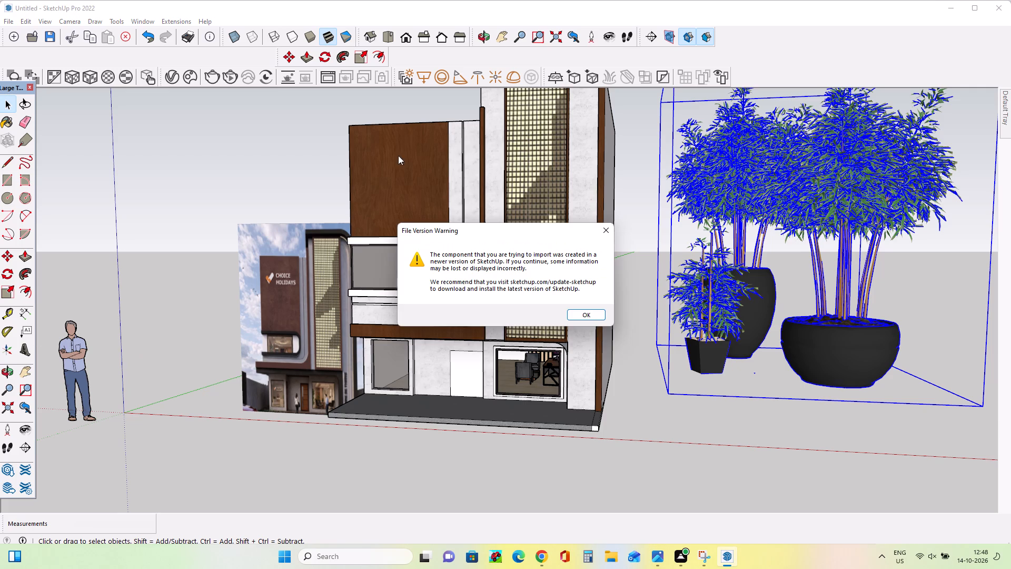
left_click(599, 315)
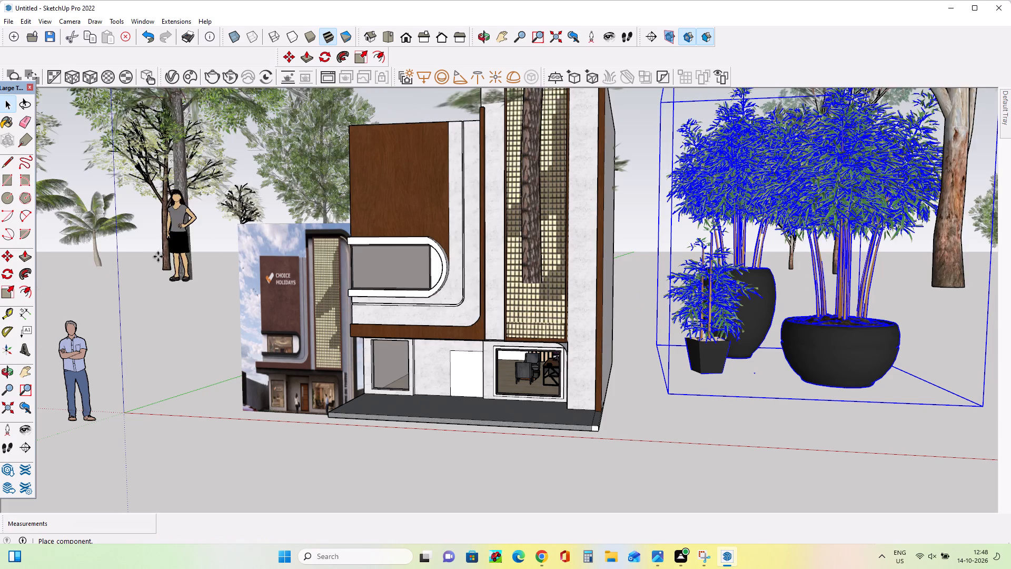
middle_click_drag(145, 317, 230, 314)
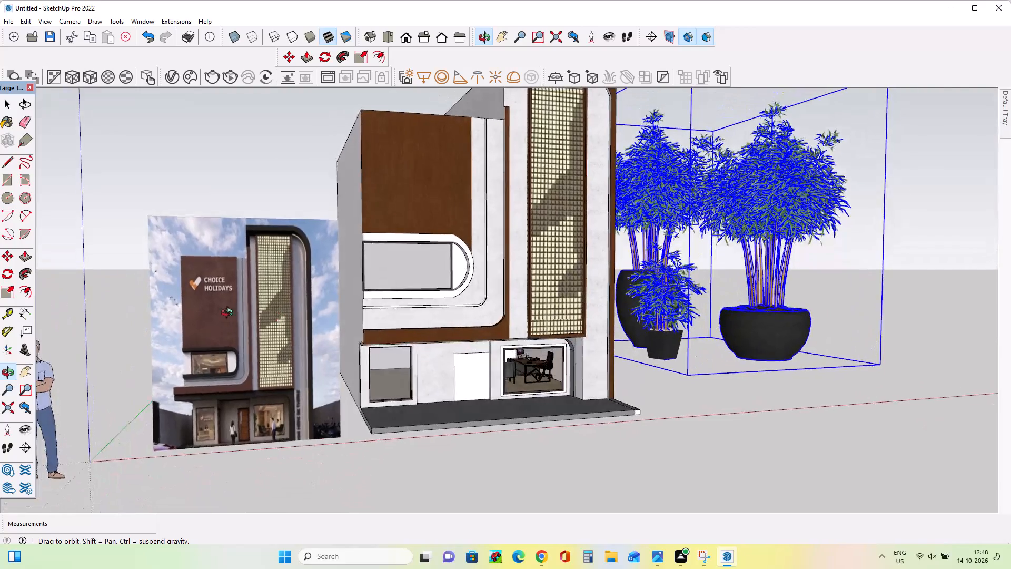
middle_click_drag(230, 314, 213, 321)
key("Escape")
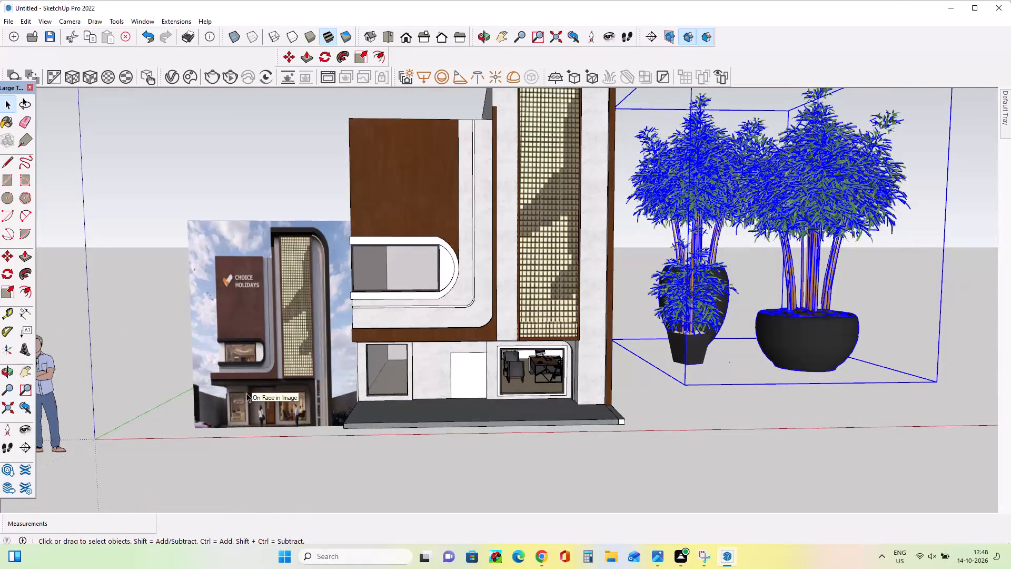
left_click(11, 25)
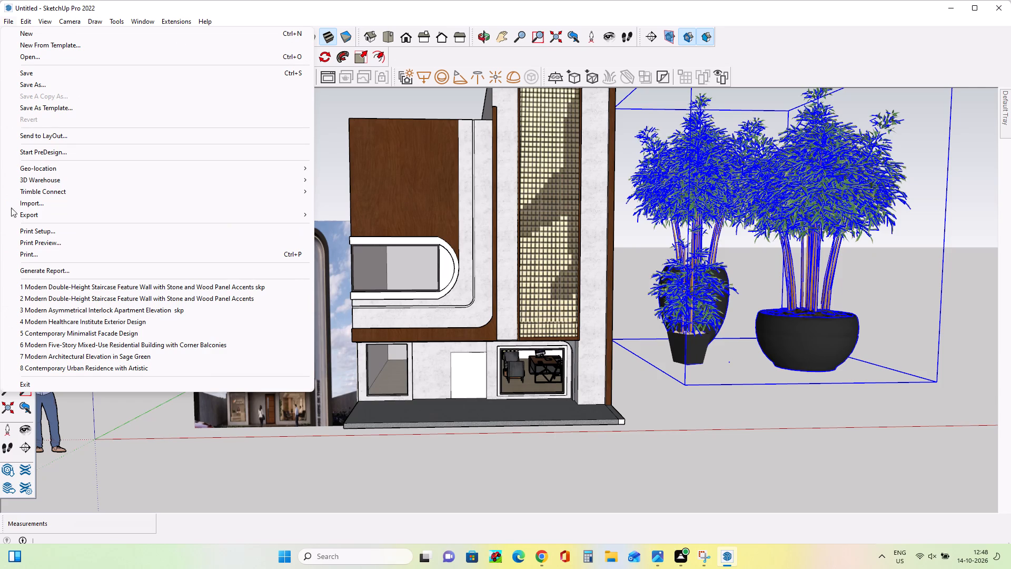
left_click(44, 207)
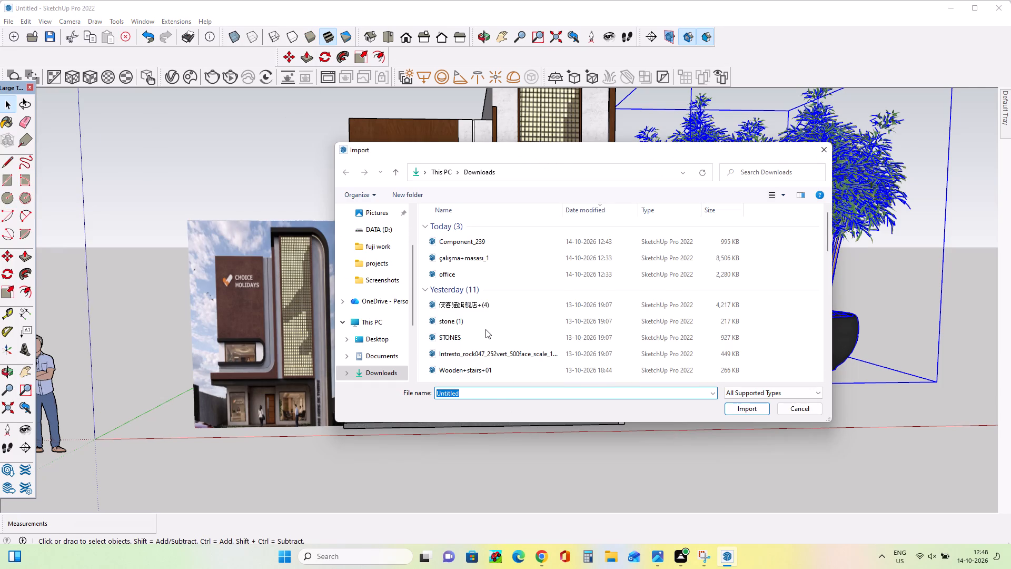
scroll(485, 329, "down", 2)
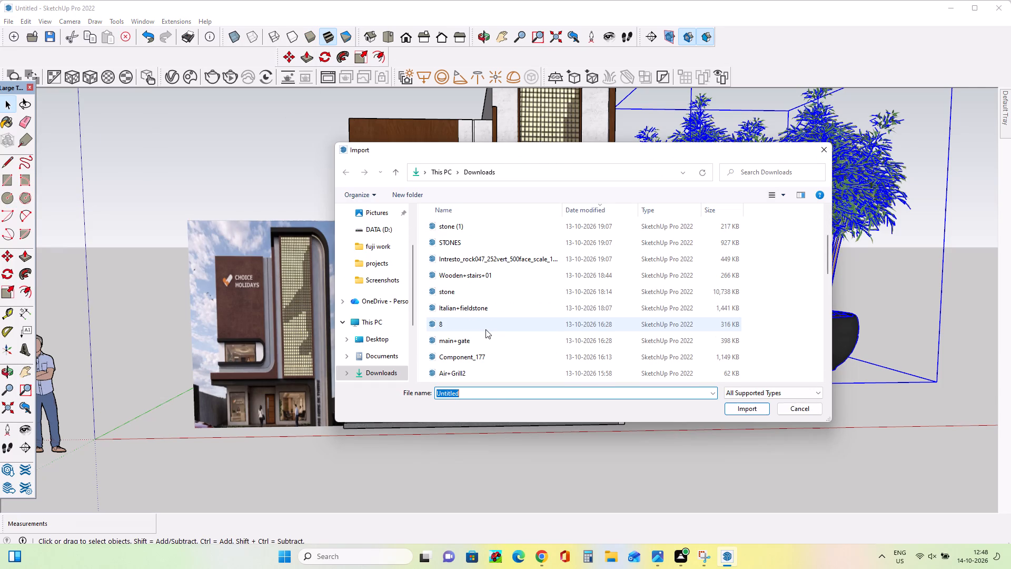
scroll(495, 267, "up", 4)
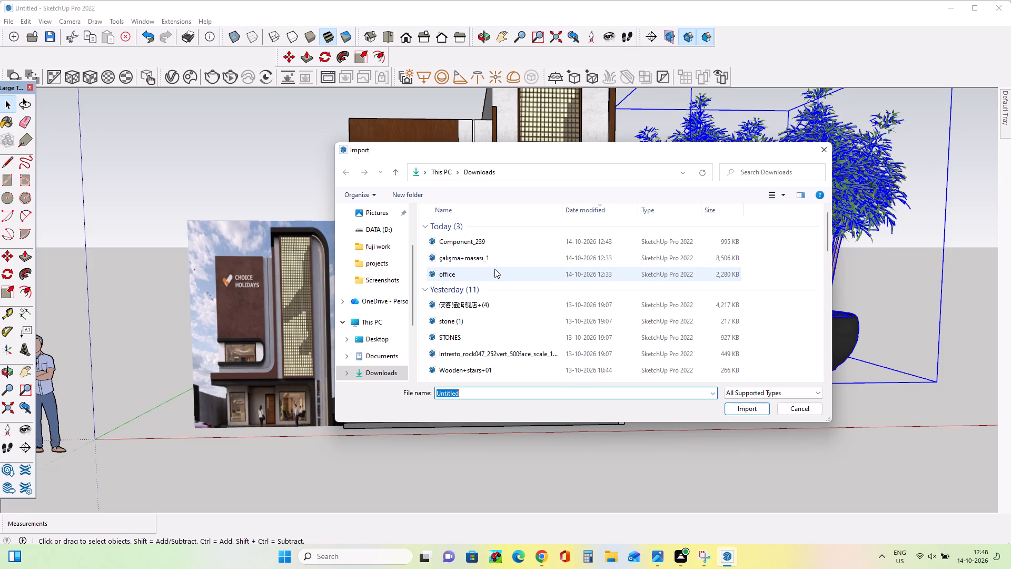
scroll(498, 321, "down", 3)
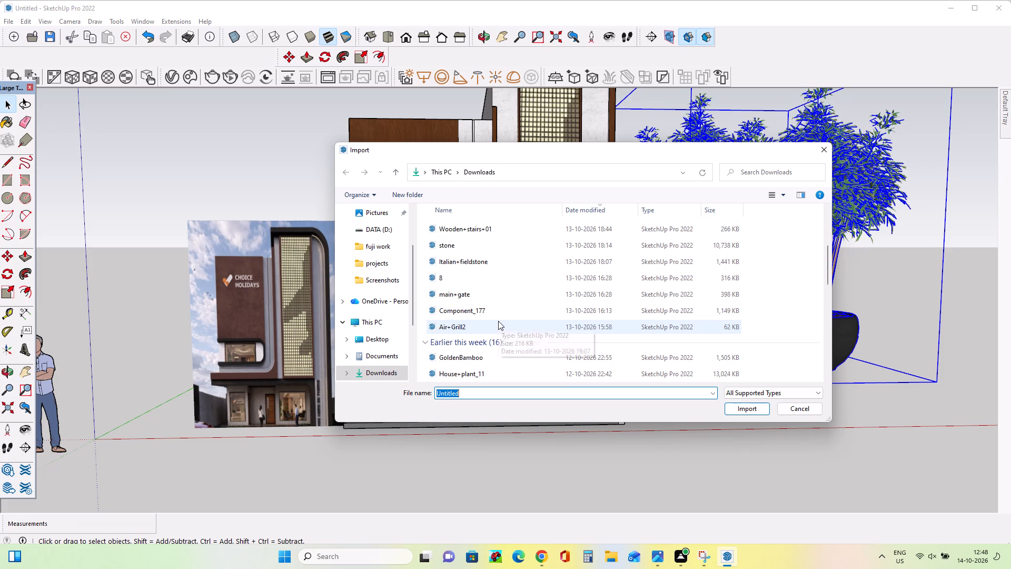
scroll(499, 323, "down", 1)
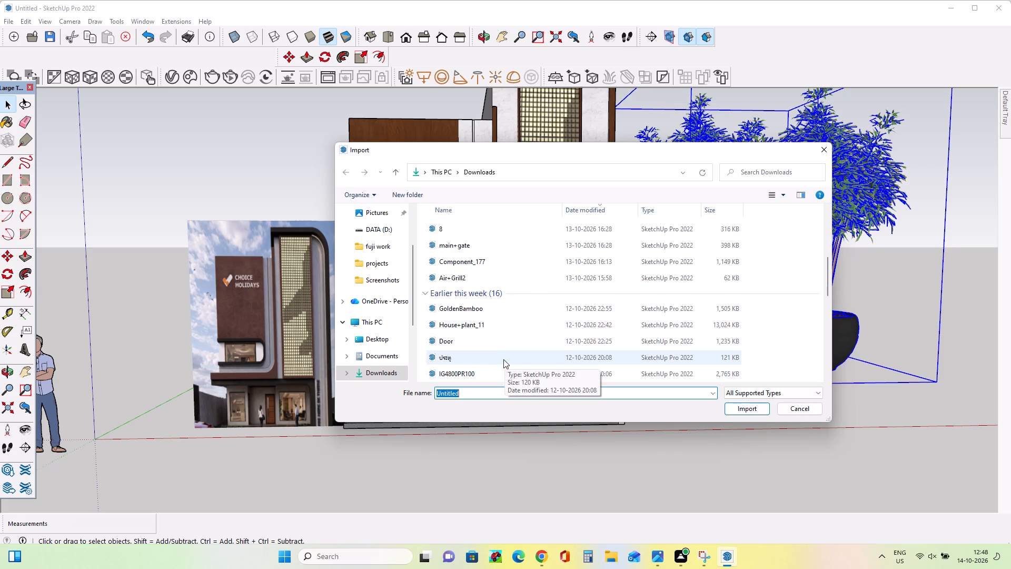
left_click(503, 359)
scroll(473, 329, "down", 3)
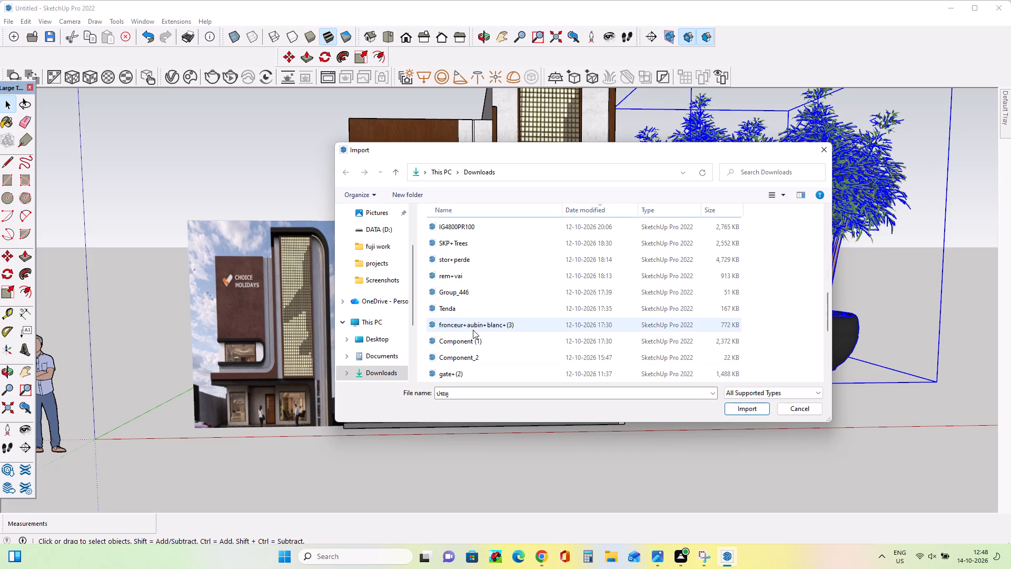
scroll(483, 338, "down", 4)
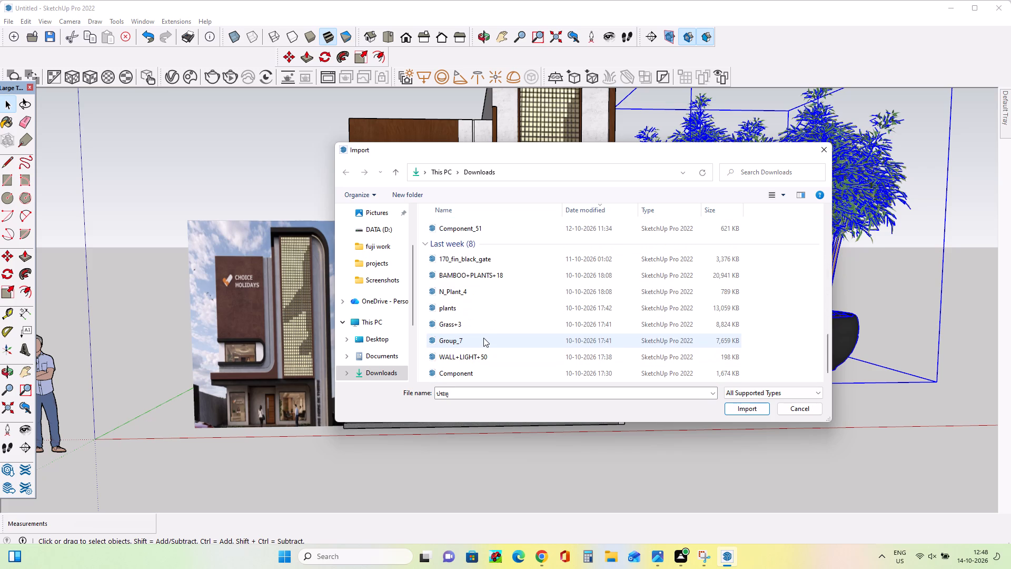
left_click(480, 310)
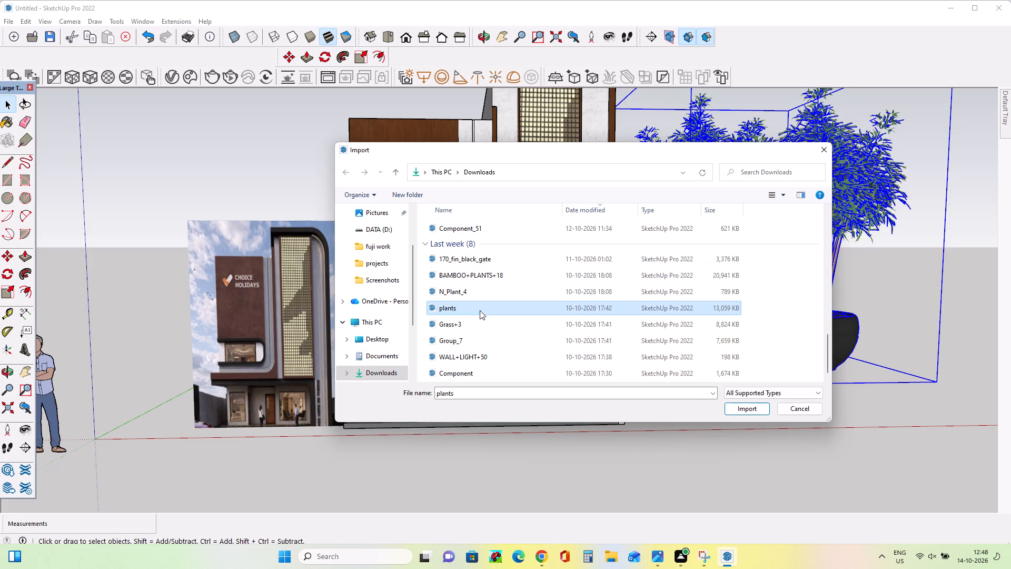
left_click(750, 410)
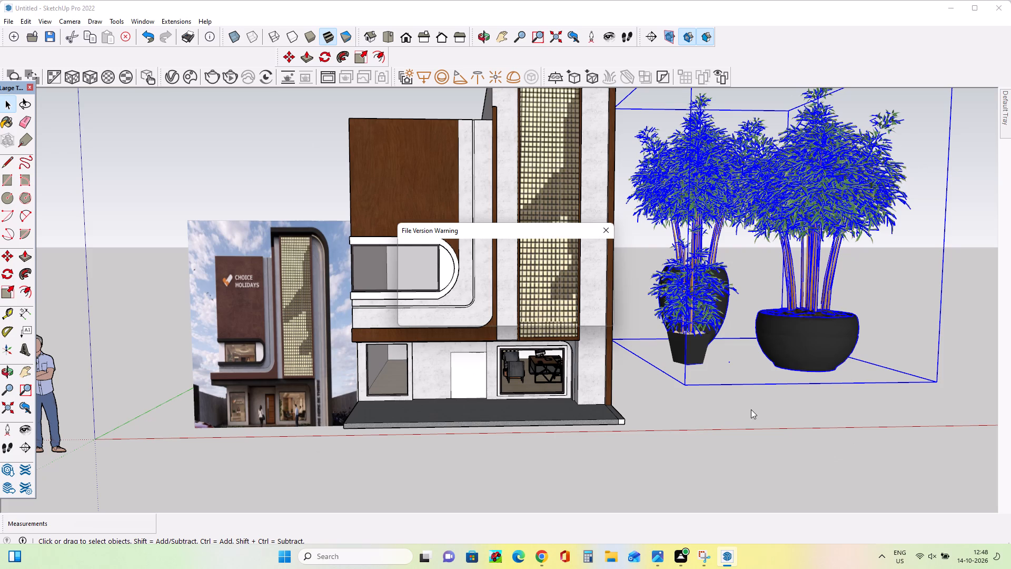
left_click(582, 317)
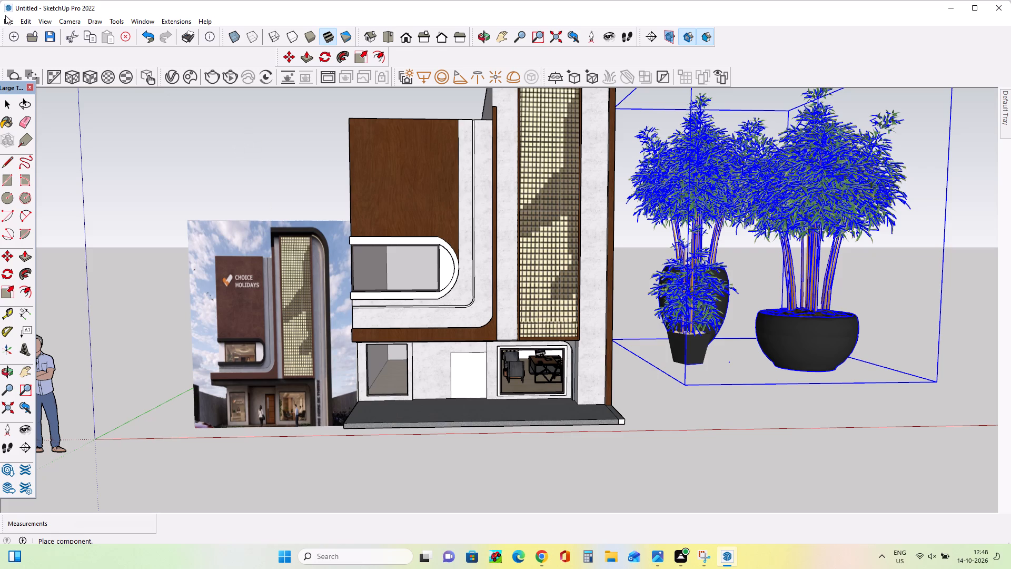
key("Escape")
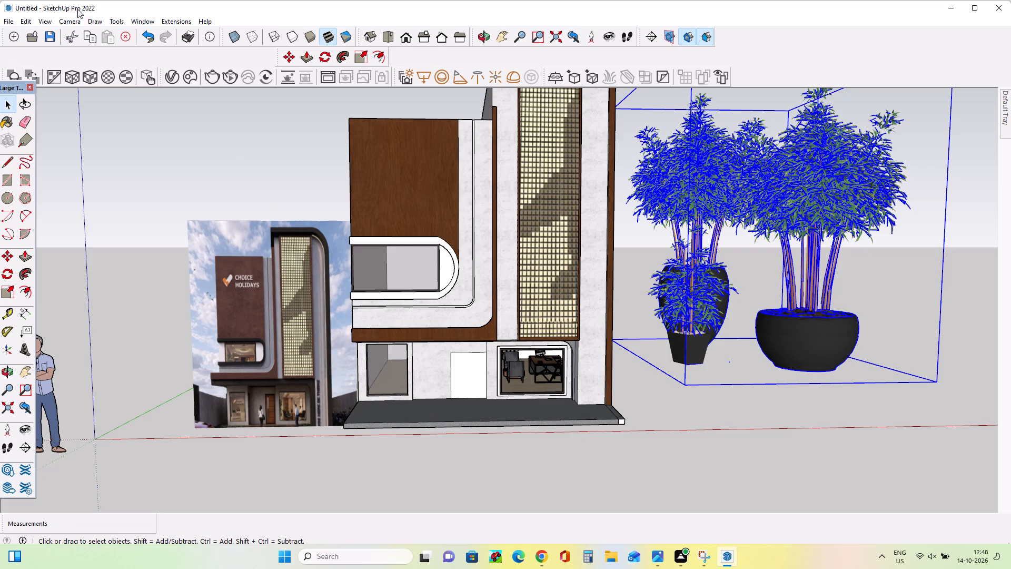
Import the IG4800PR100 car model from Downloads and place it on open ground beyond the bamboo planters.
left_click(13, 21)
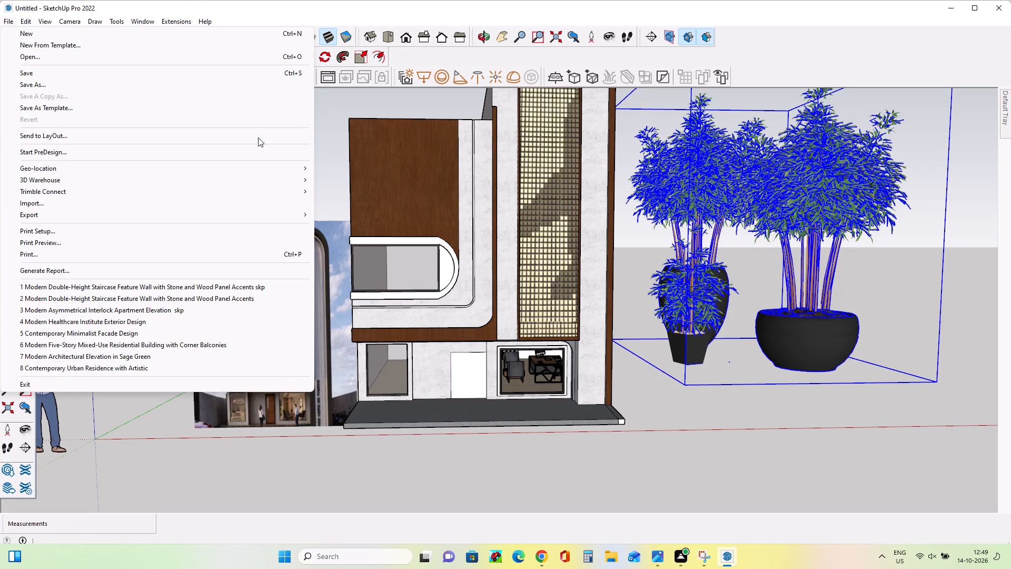
left_click(135, 209)
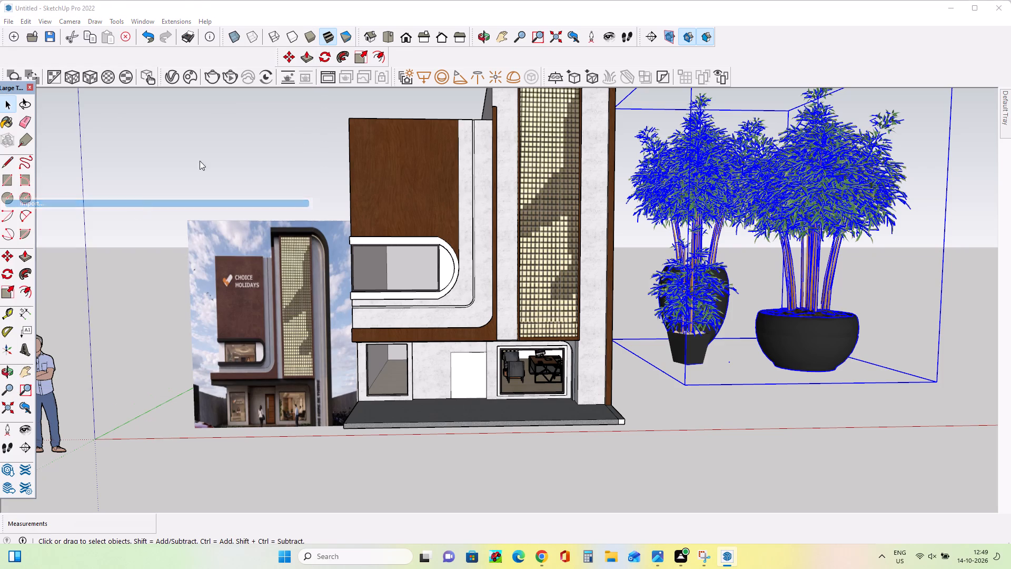
scroll(484, 342, "down", 5)
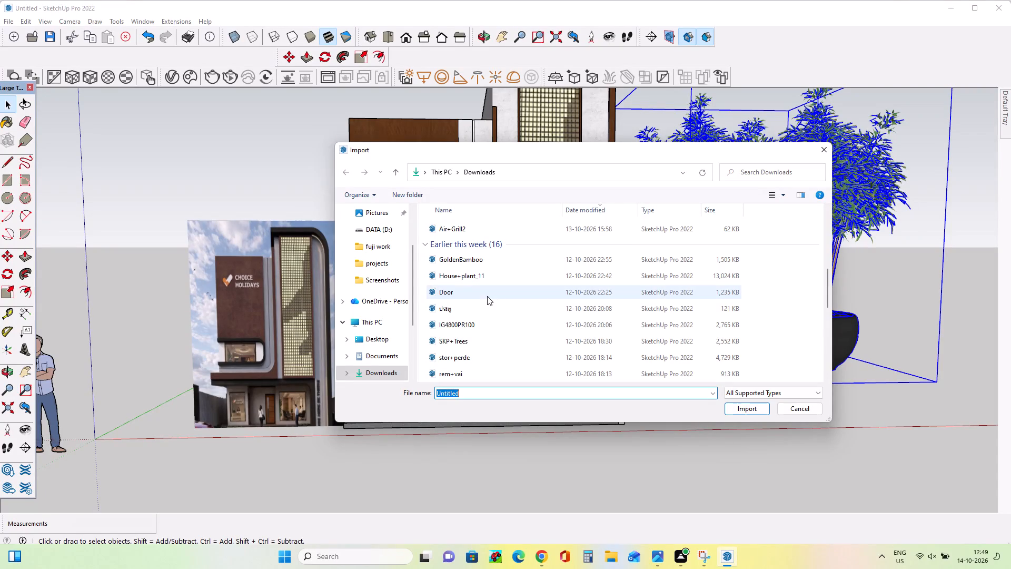
left_click(504, 325)
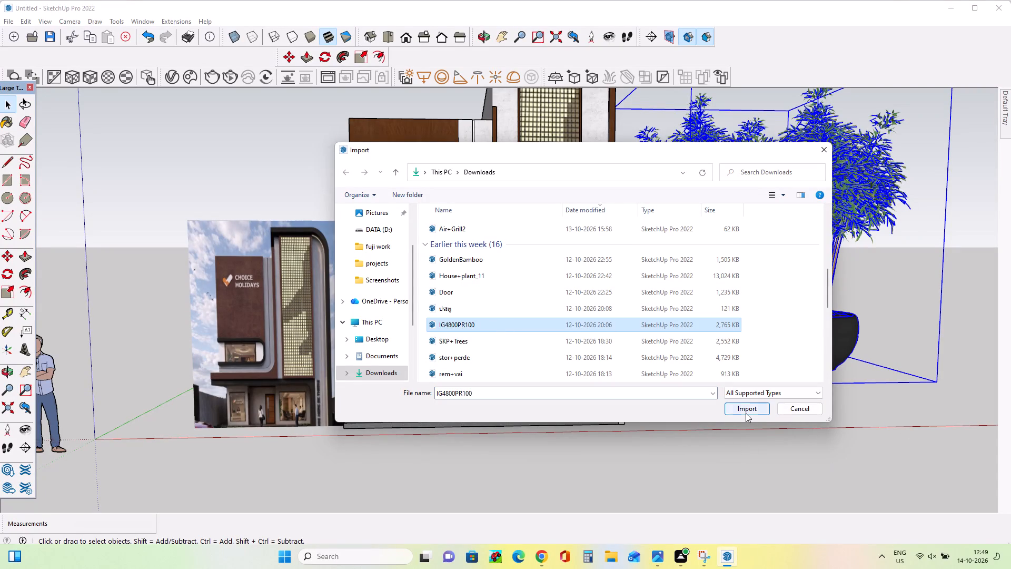
left_click(746, 413)
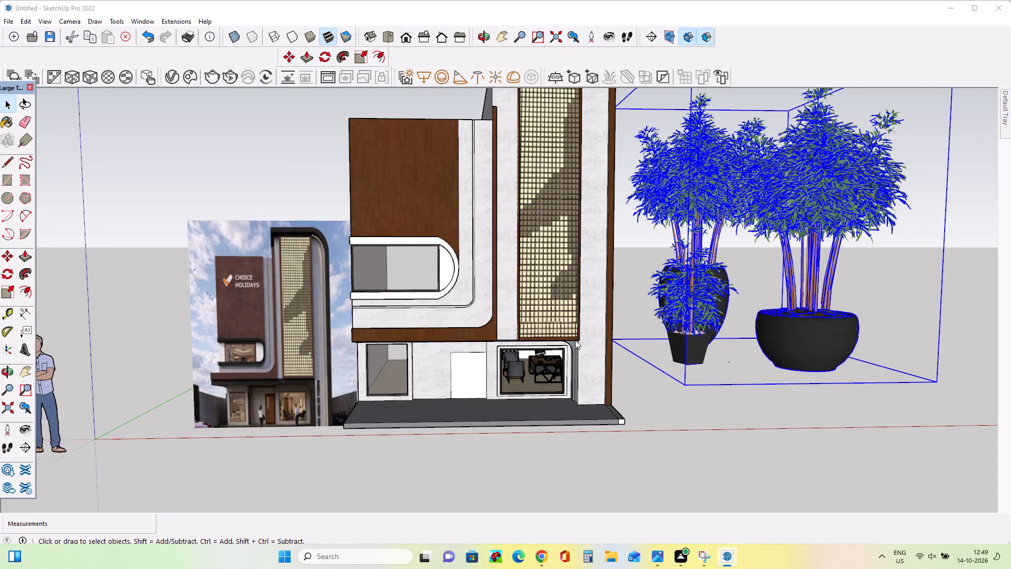
left_click(592, 313)
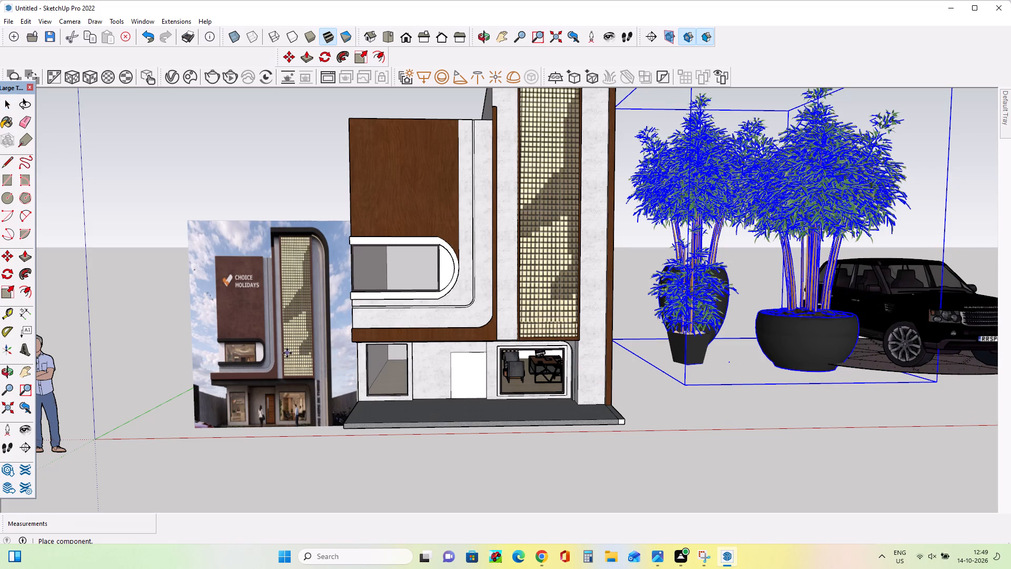
left_click(343, 330)
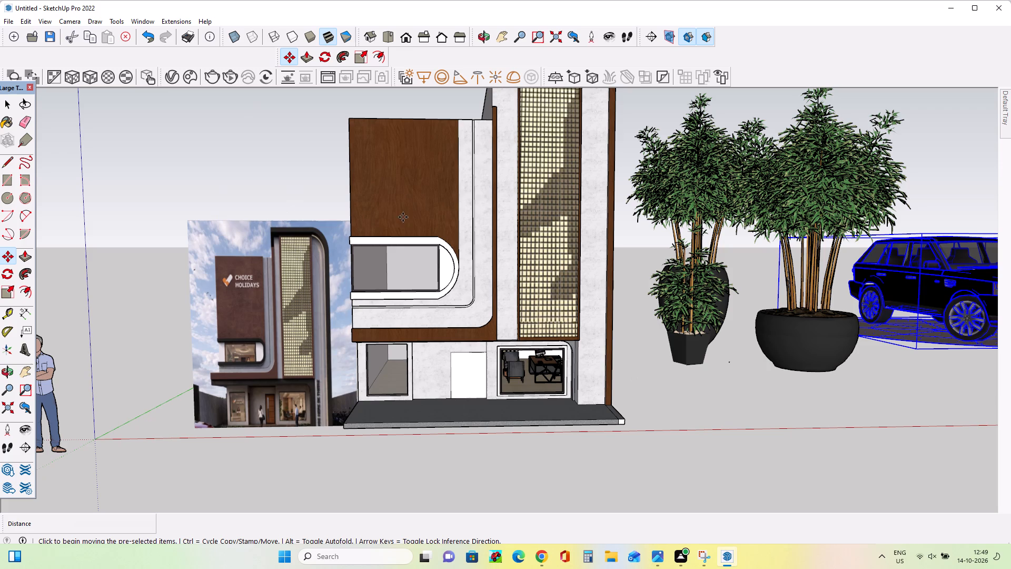
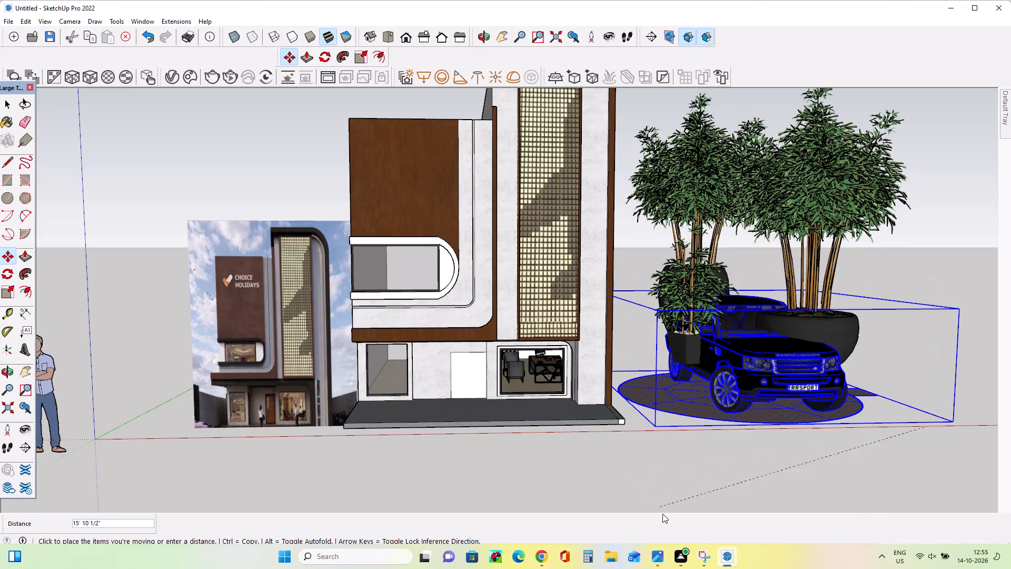
Move the imported car farther back so it stands in front of the bamboo planters beside the building.
left_click(663, 515)
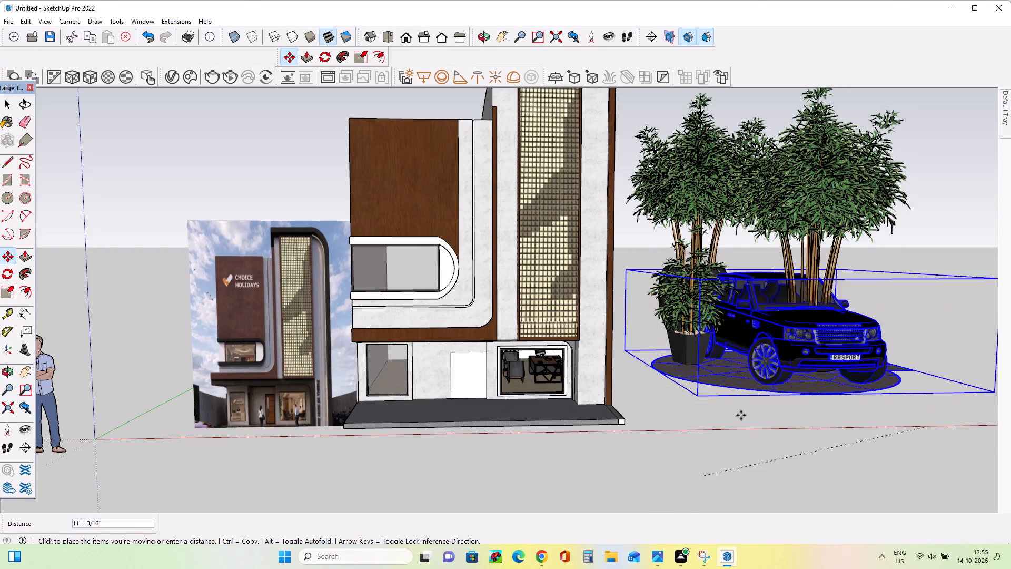
left_click(723, 485)
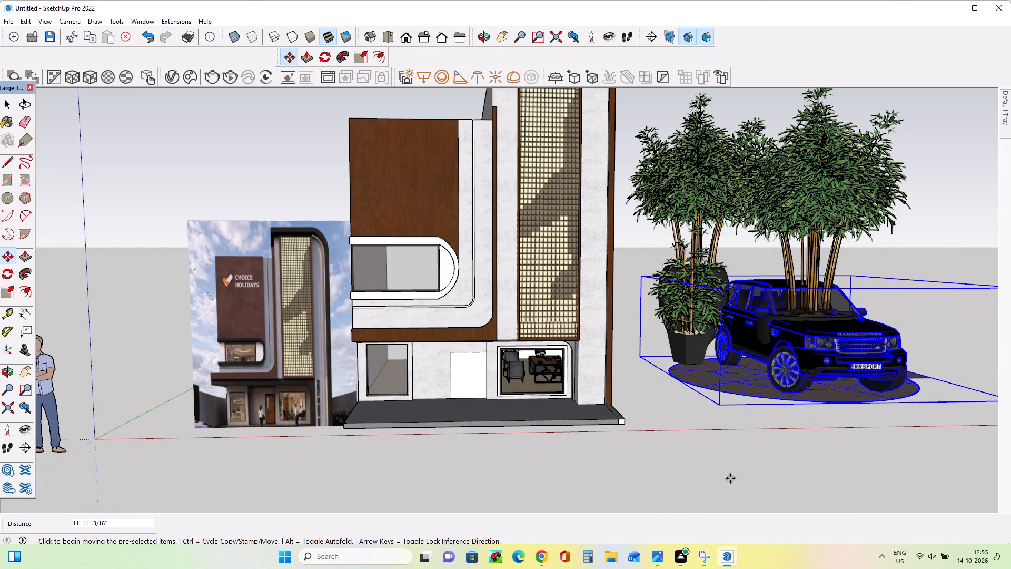
left_click(948, 233)
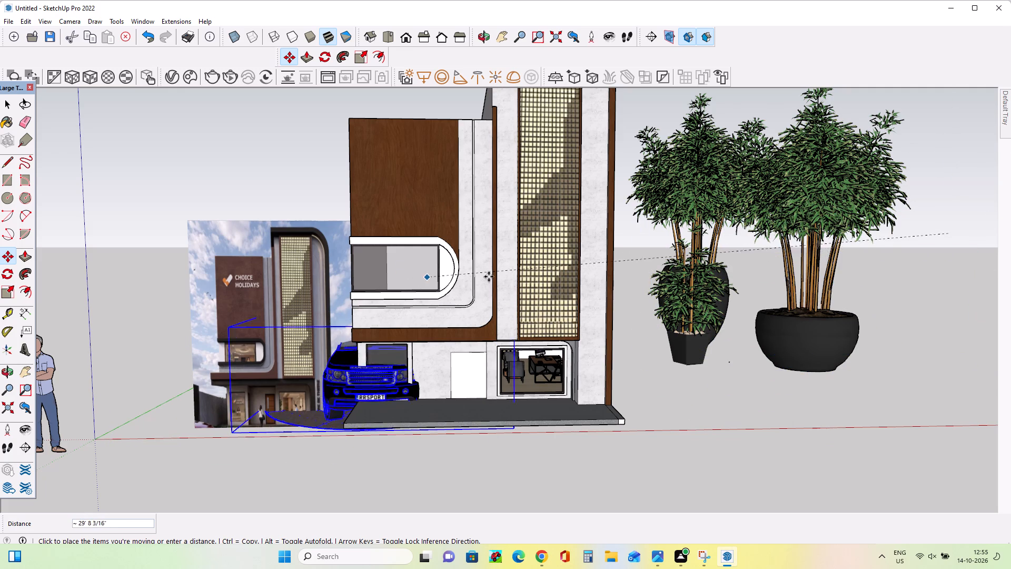
left_click(938, 216)
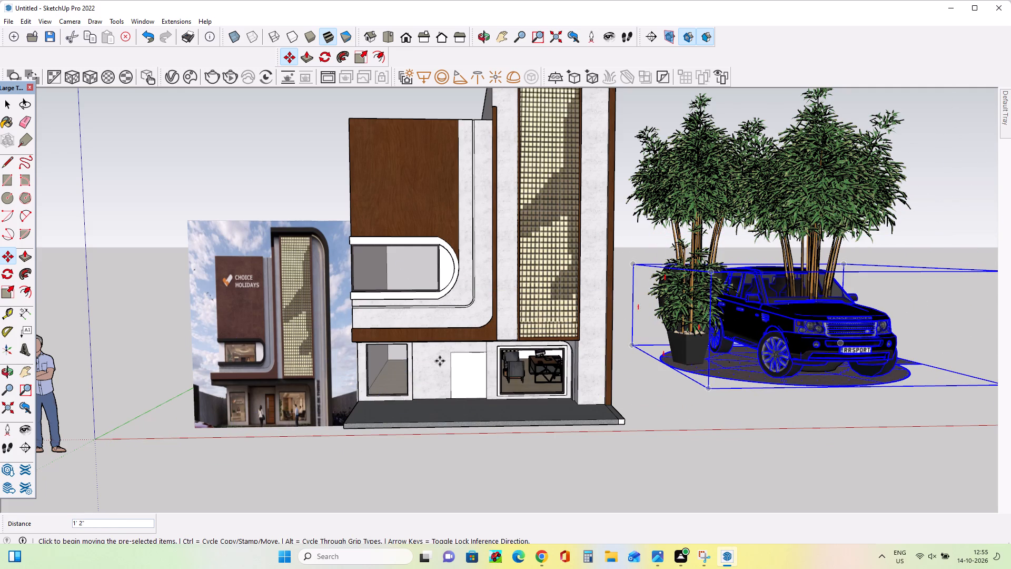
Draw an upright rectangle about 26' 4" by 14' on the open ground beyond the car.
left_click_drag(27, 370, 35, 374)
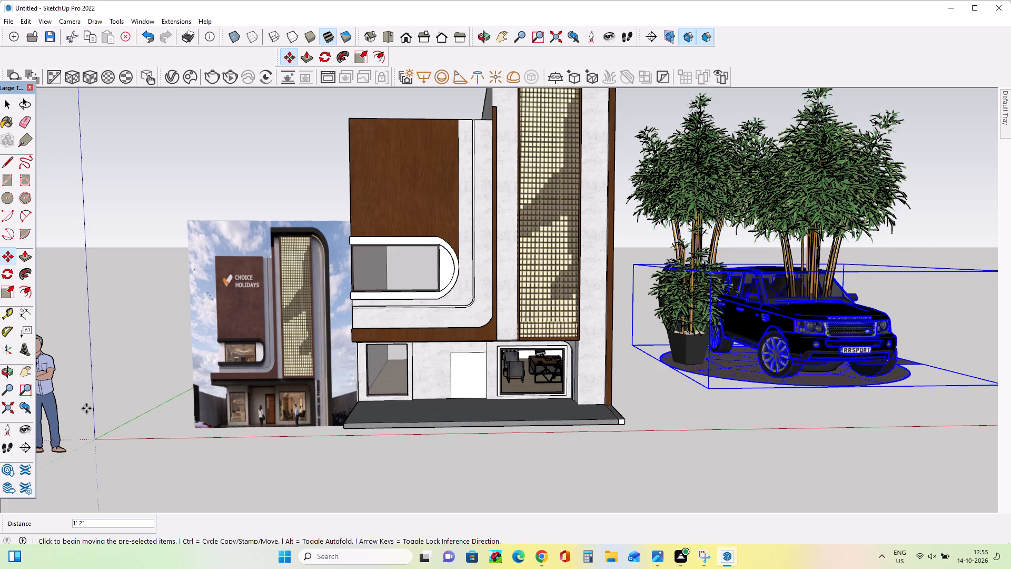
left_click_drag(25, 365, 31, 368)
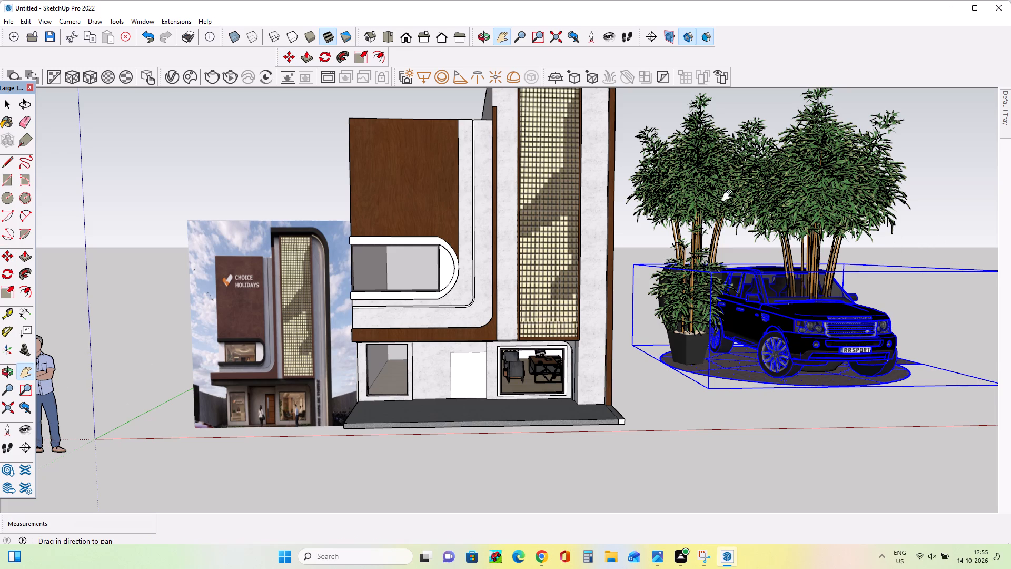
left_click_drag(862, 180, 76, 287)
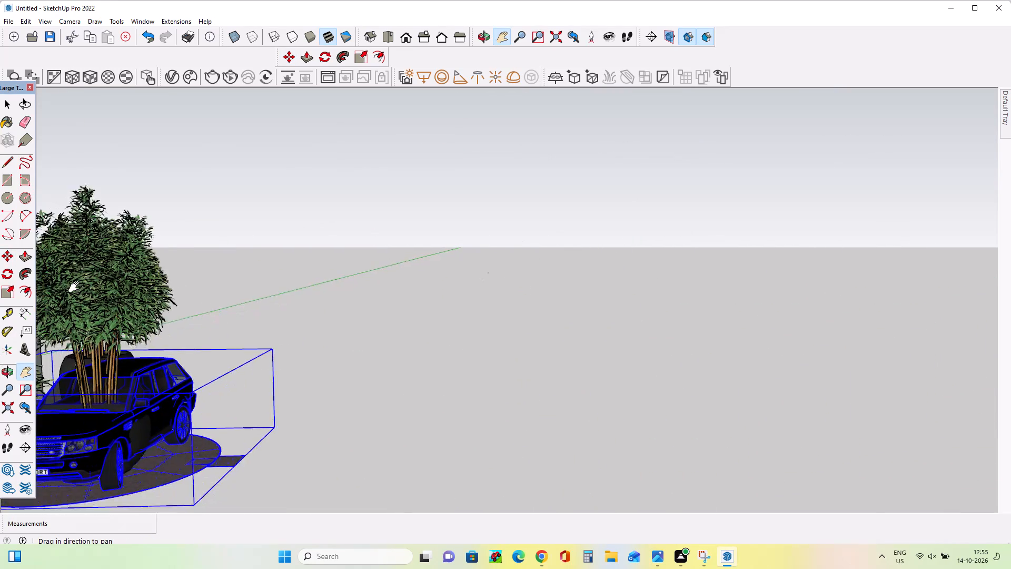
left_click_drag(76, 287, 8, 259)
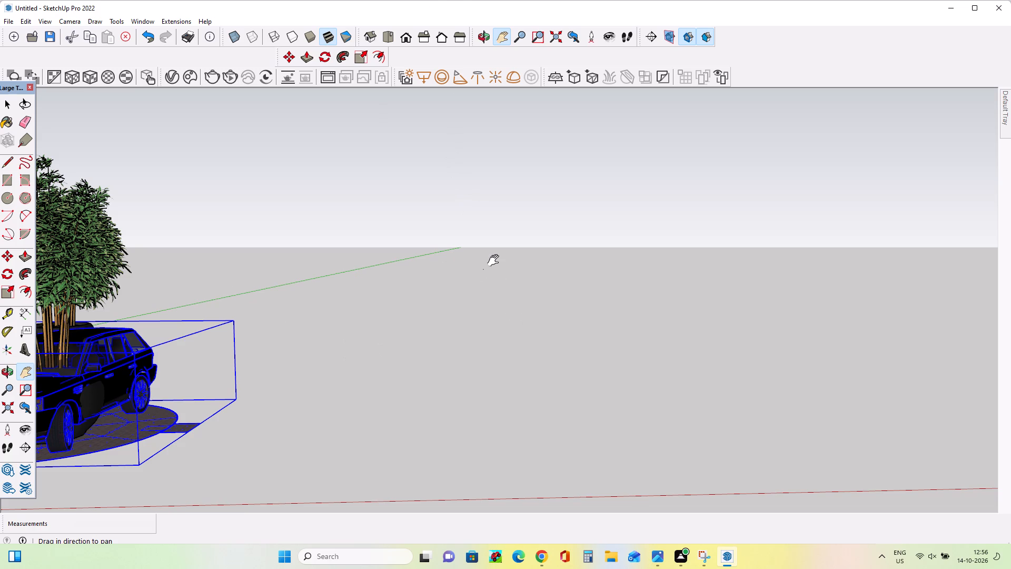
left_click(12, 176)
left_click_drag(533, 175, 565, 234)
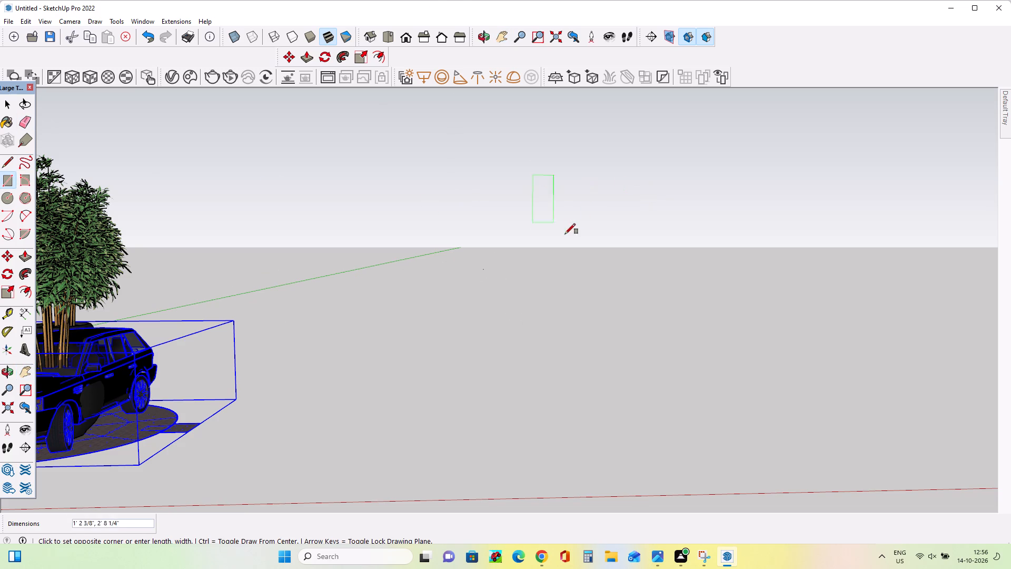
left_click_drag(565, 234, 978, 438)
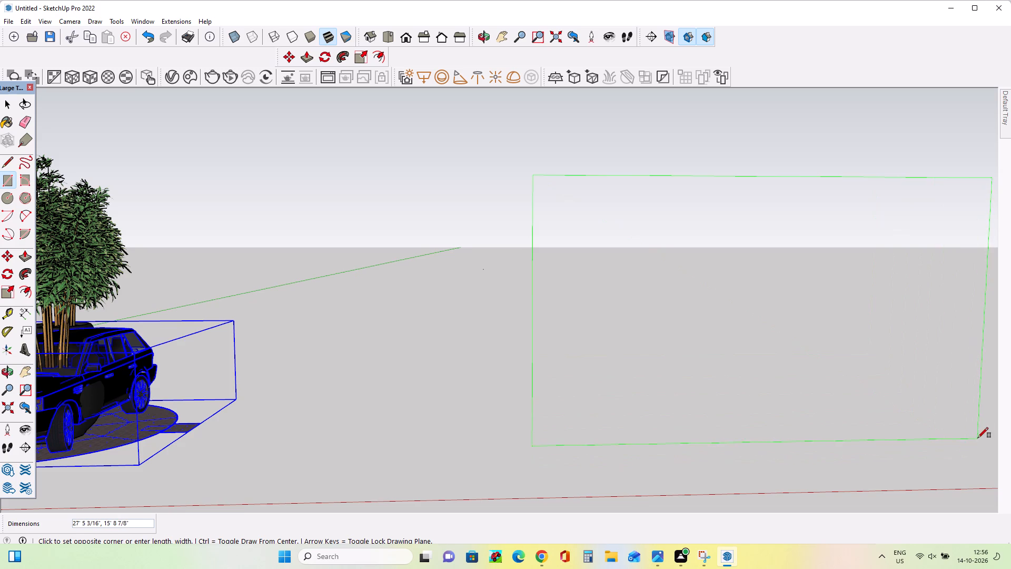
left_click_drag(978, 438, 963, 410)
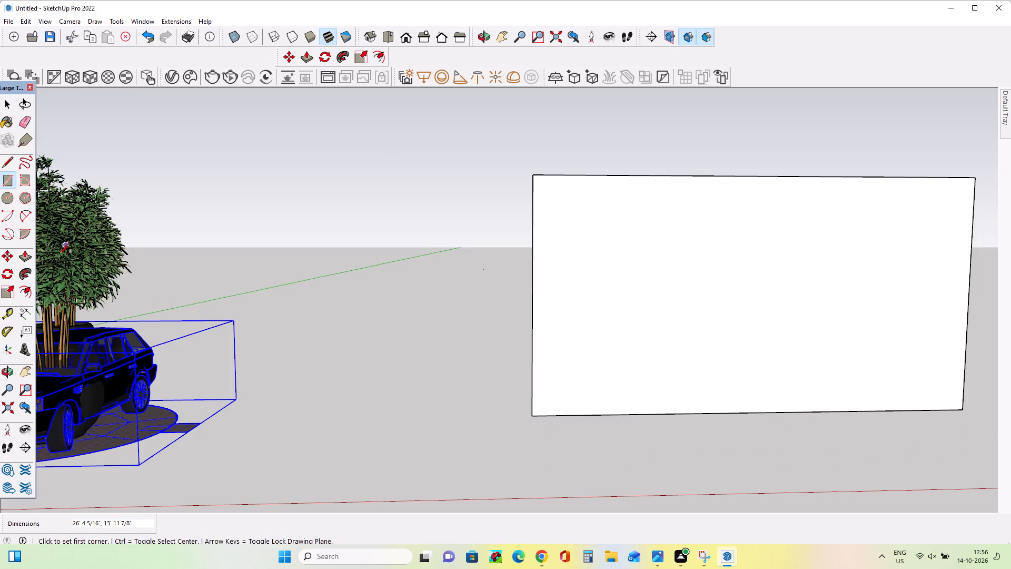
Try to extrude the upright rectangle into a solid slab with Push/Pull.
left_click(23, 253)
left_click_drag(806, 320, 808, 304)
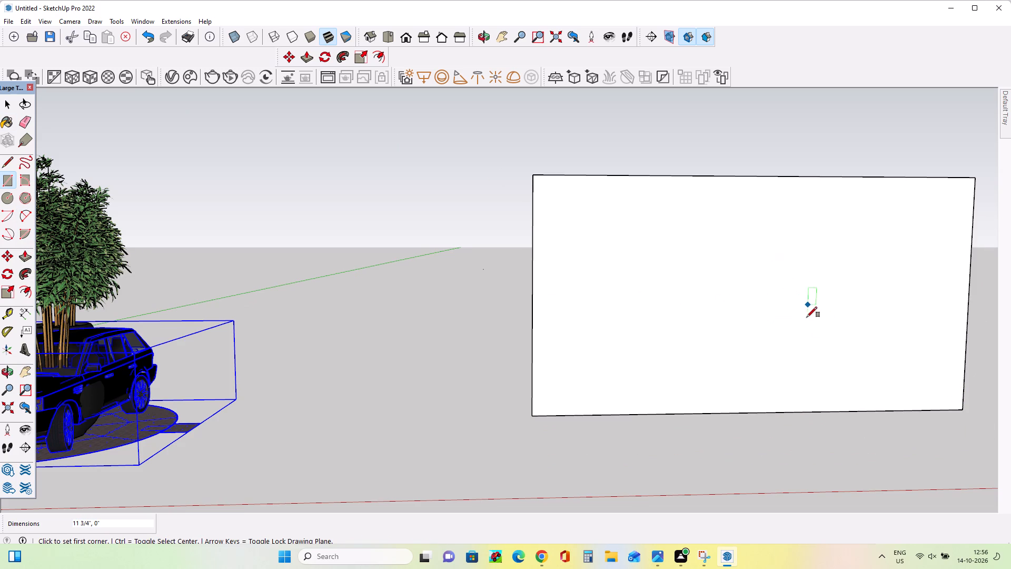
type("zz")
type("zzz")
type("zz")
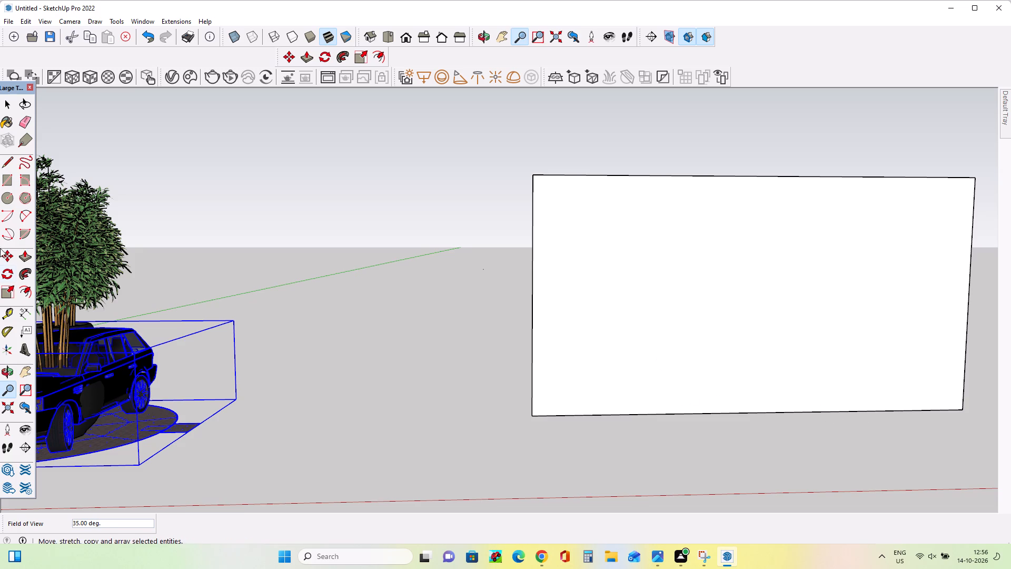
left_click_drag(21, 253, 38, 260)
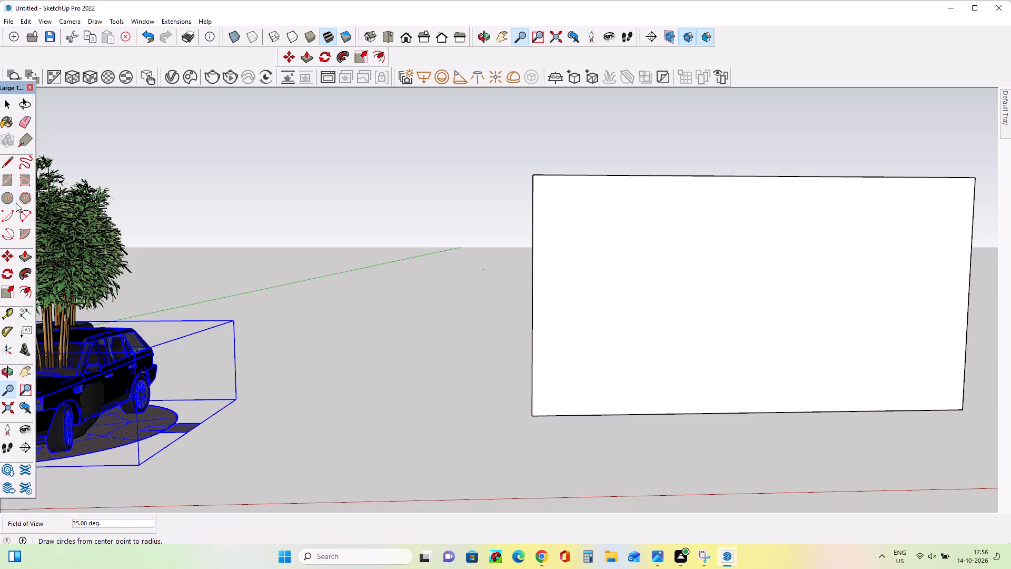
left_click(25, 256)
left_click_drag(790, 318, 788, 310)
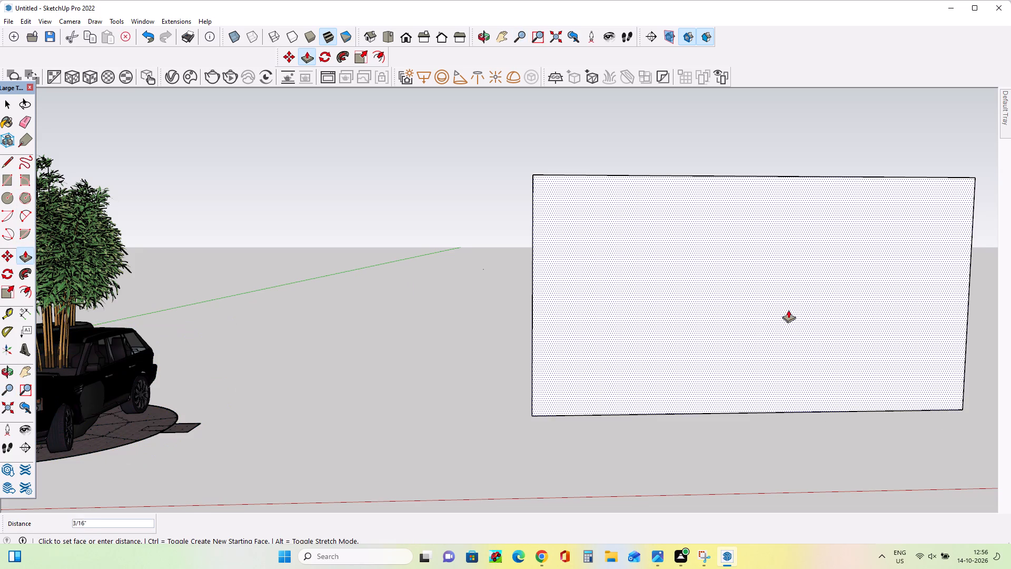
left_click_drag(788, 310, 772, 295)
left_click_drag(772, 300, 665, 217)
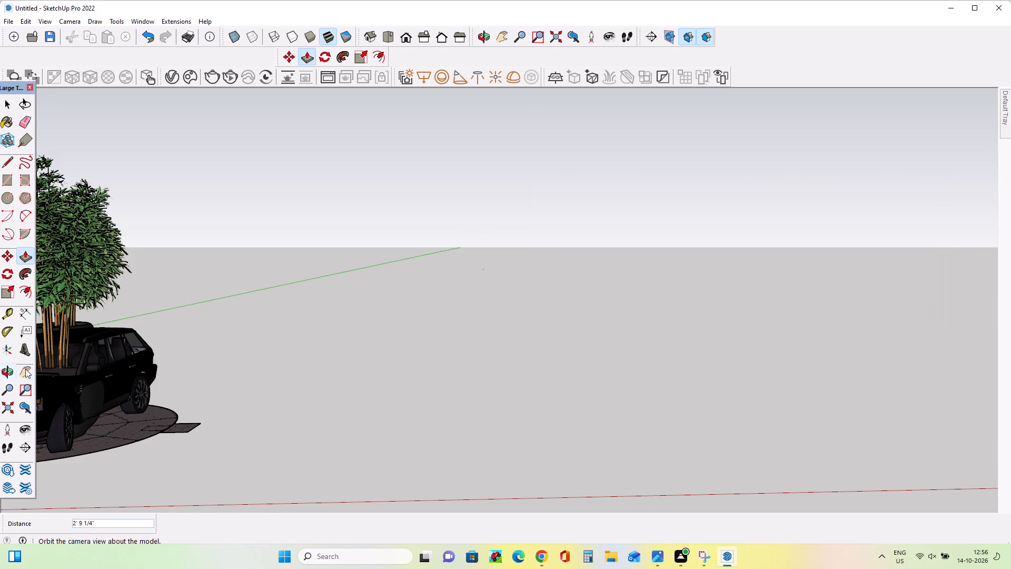
Examine the building front and reference image together with the bamboo planters and car beside them.
left_click_drag(63, 389, 67, 401)
left_click_drag(14, 362, 20, 370)
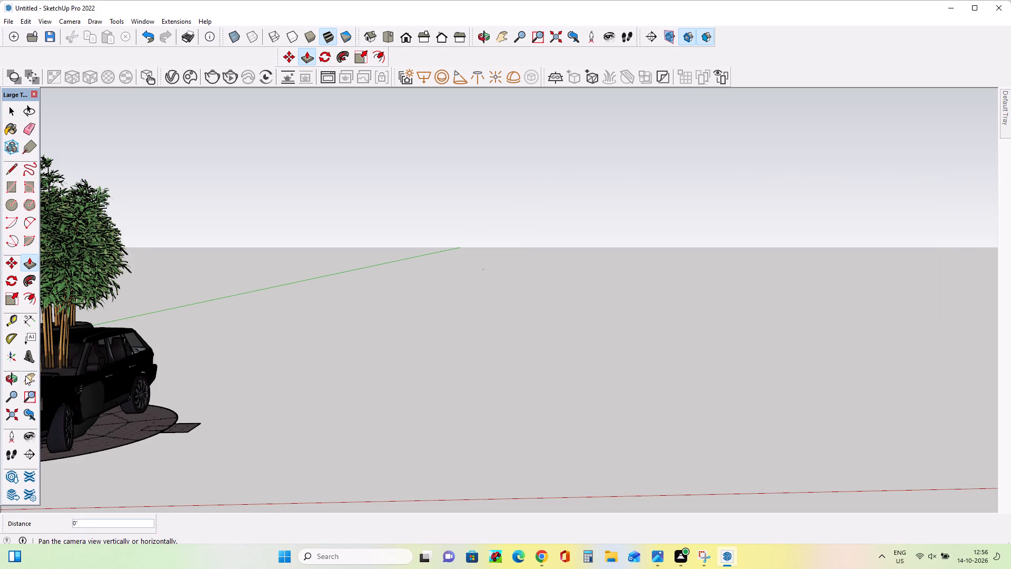
left_click_drag(25, 376, 32, 379)
left_click_drag(51, 383, 279, 380)
left_click(274, 368)
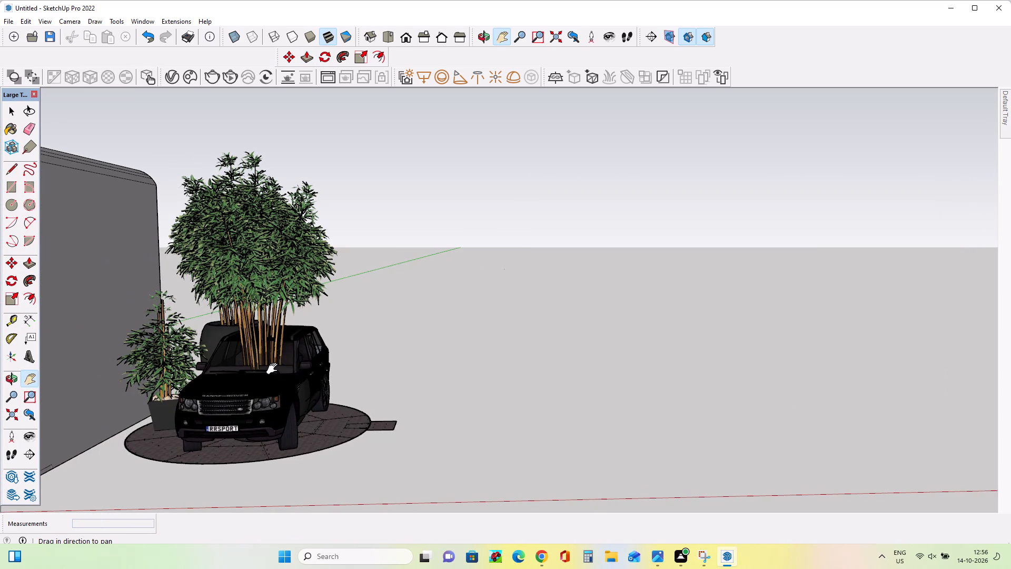
left_click_drag(271, 360, 217, 325)
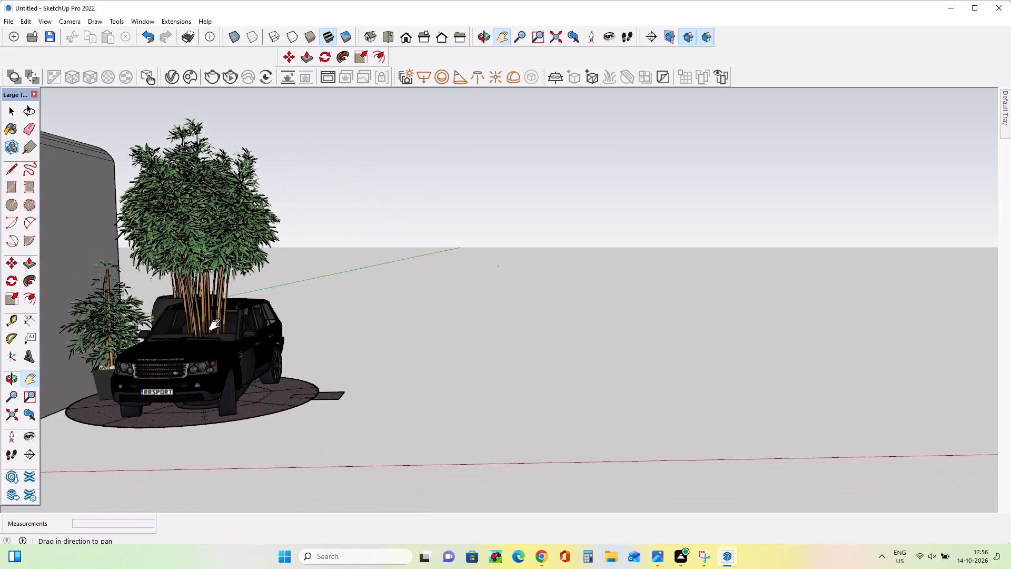
left_click_drag(217, 325, 740, 303)
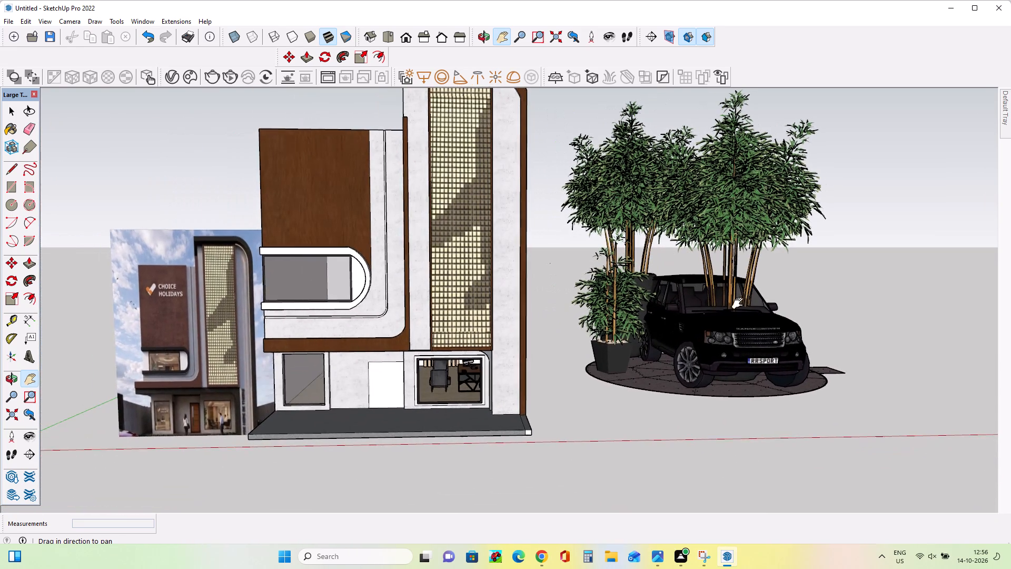
left_click_drag(740, 303, 59, 331)
right_click(134, 342)
left_click(55, 329)
left_click_drag(126, 334, 259, 307)
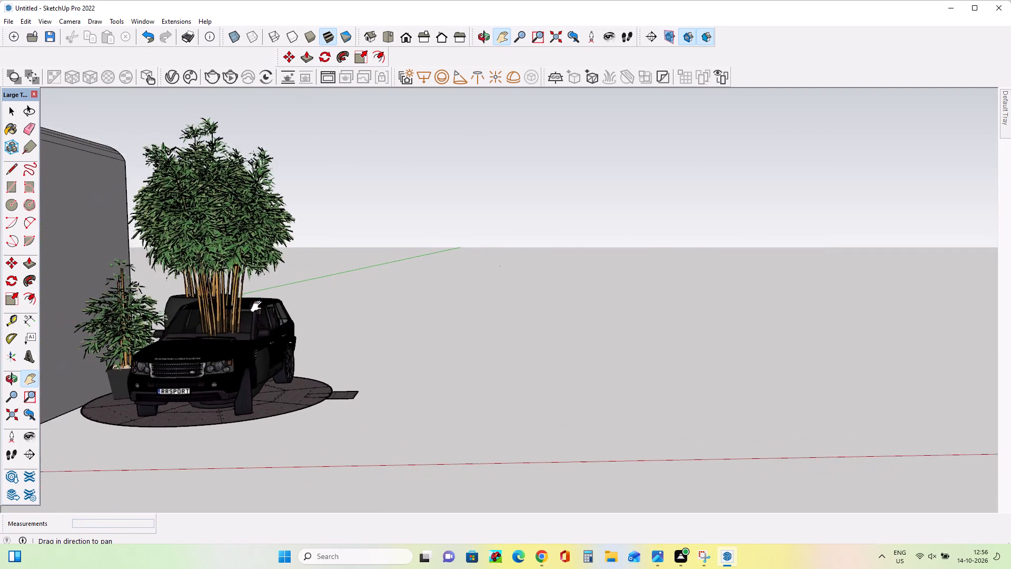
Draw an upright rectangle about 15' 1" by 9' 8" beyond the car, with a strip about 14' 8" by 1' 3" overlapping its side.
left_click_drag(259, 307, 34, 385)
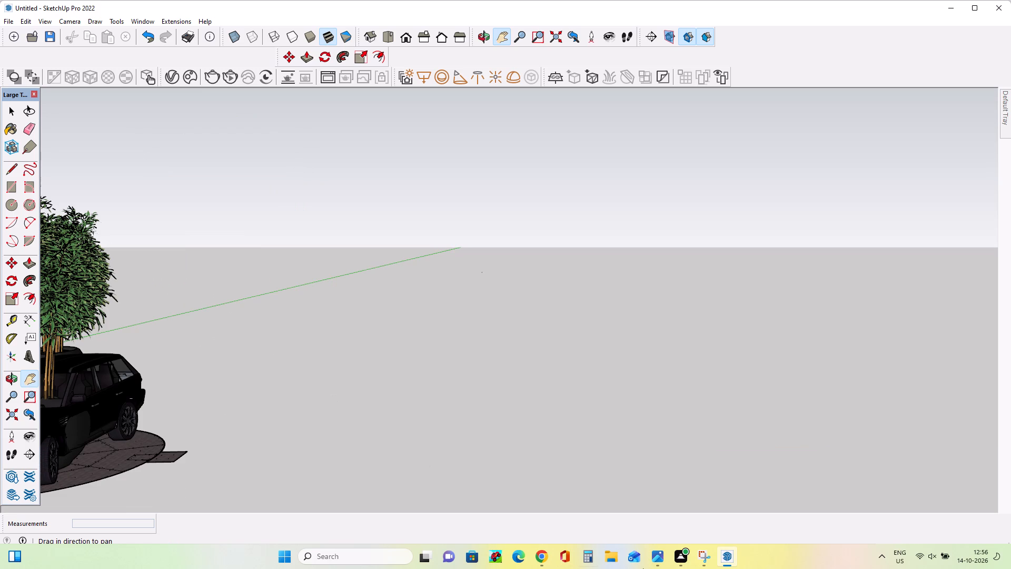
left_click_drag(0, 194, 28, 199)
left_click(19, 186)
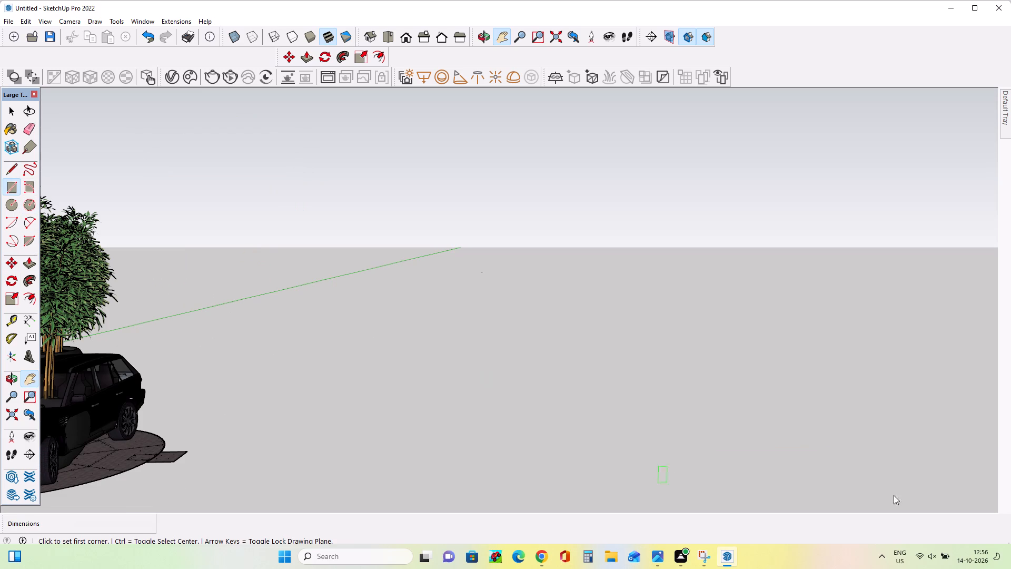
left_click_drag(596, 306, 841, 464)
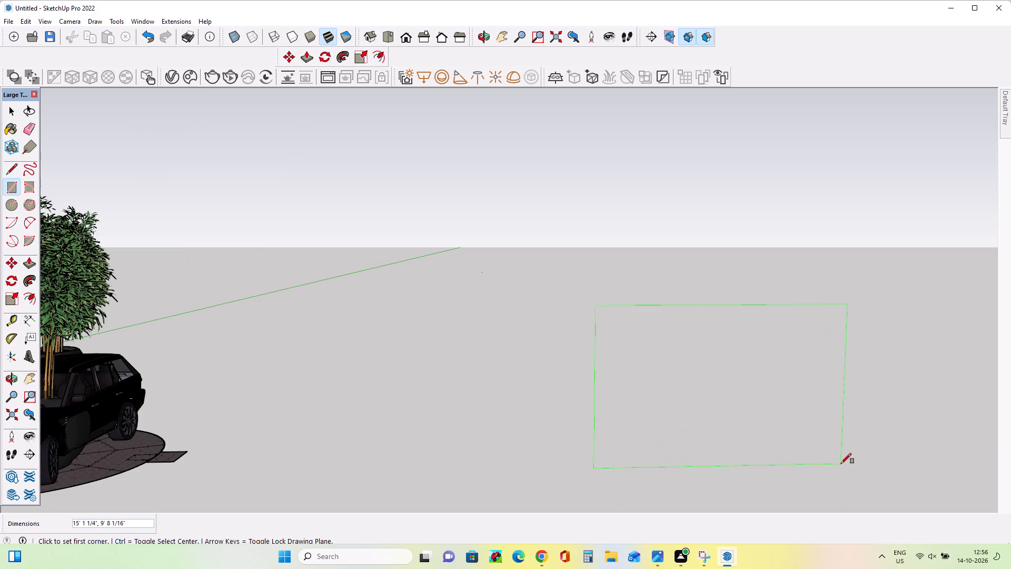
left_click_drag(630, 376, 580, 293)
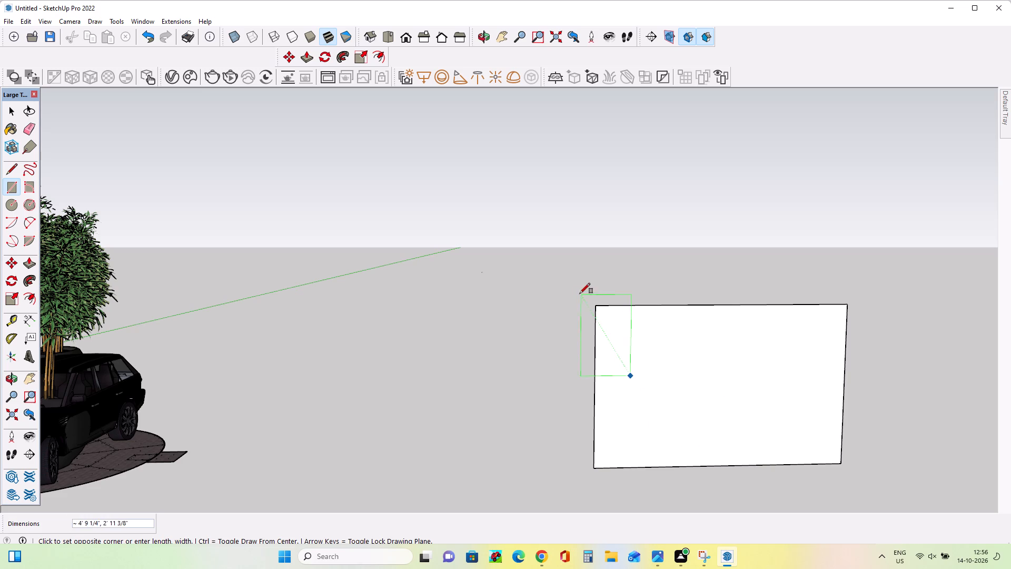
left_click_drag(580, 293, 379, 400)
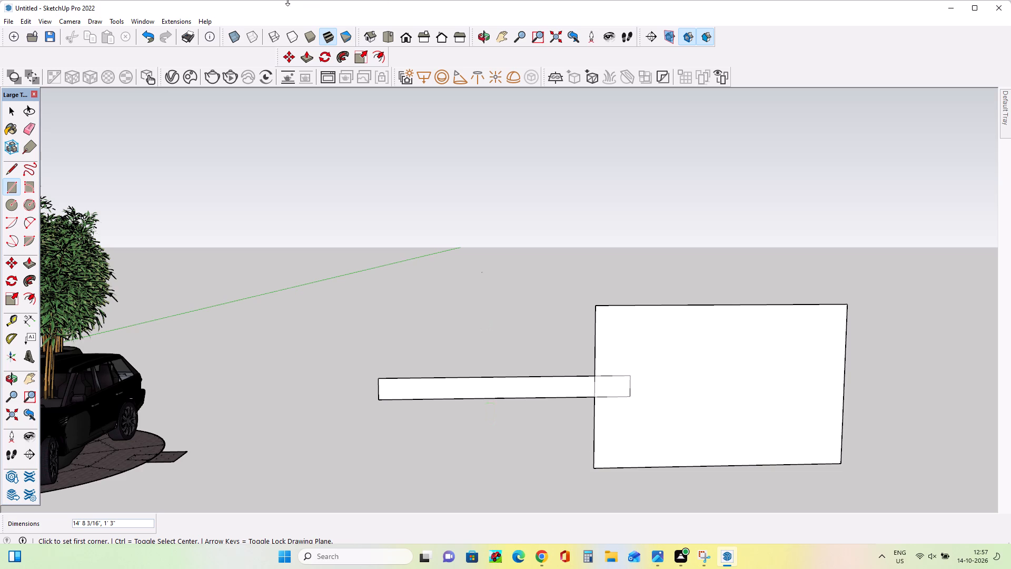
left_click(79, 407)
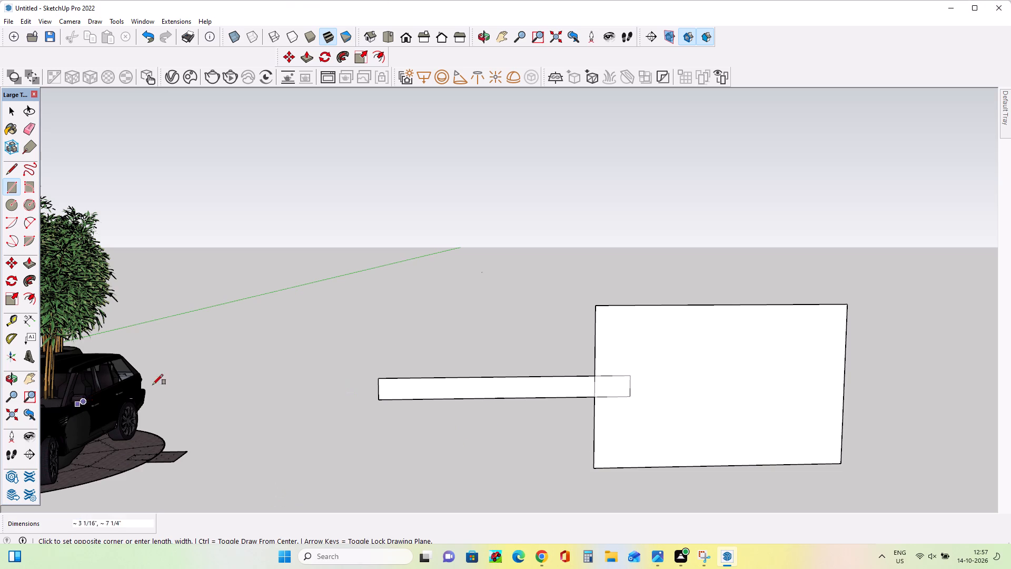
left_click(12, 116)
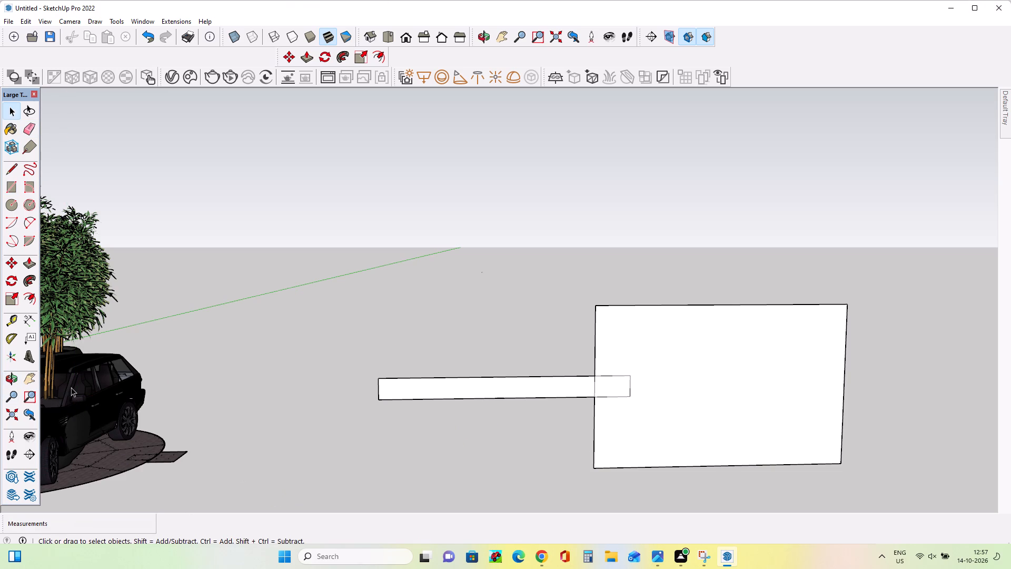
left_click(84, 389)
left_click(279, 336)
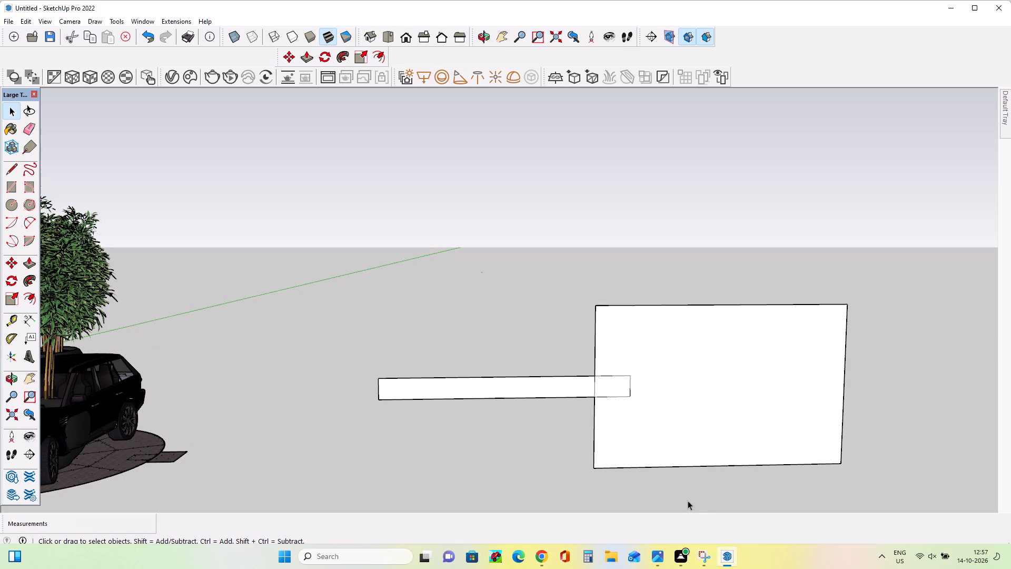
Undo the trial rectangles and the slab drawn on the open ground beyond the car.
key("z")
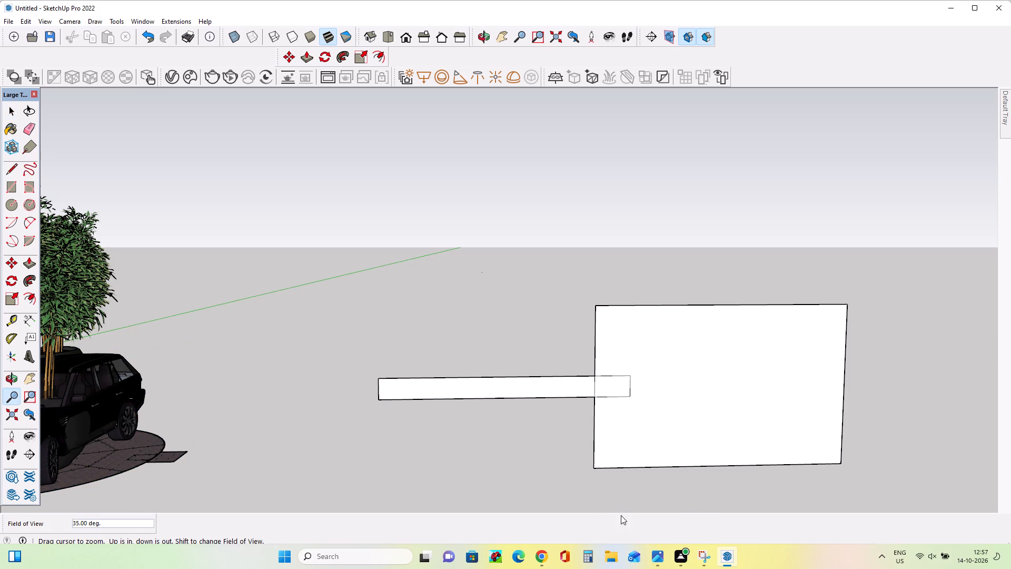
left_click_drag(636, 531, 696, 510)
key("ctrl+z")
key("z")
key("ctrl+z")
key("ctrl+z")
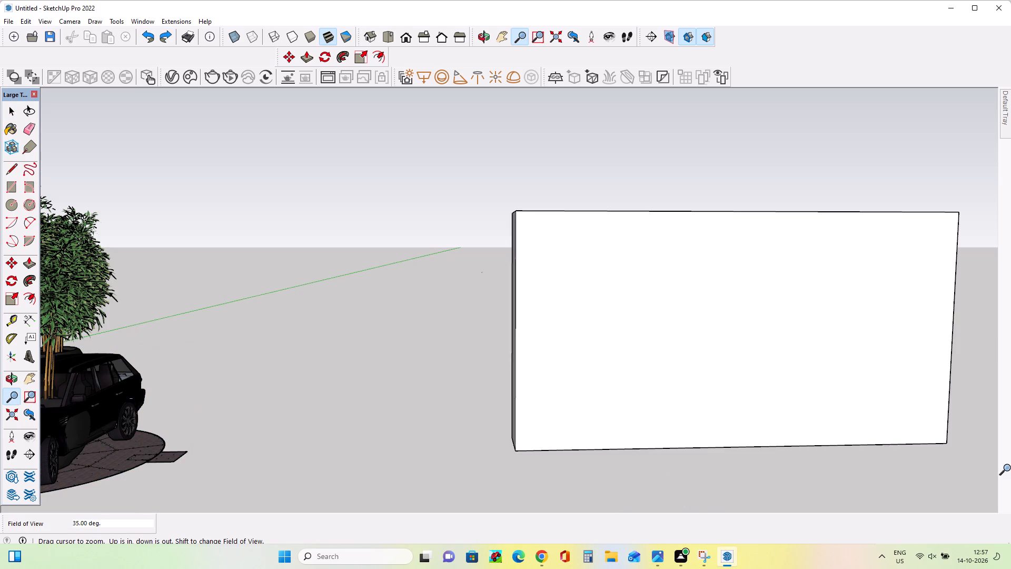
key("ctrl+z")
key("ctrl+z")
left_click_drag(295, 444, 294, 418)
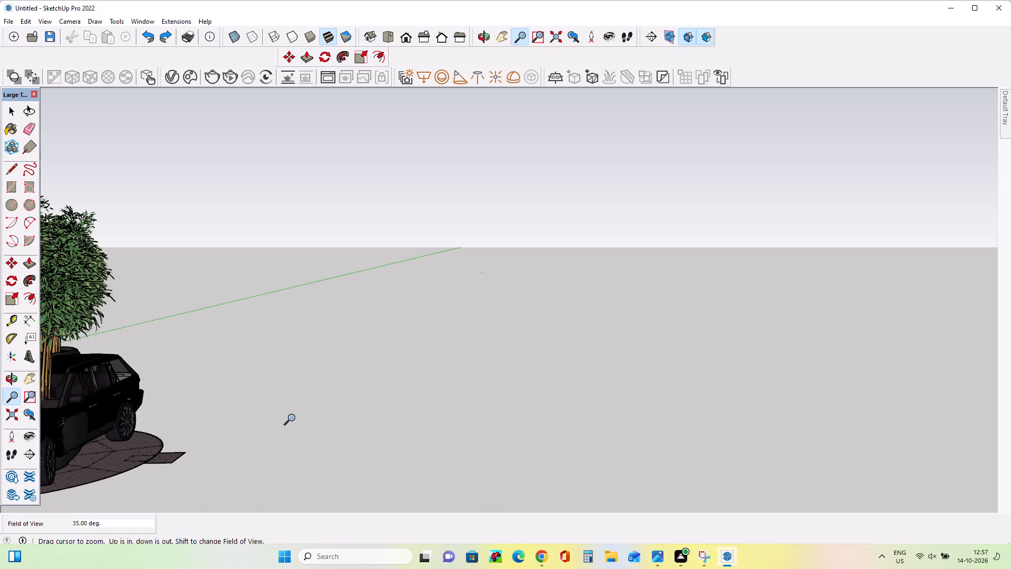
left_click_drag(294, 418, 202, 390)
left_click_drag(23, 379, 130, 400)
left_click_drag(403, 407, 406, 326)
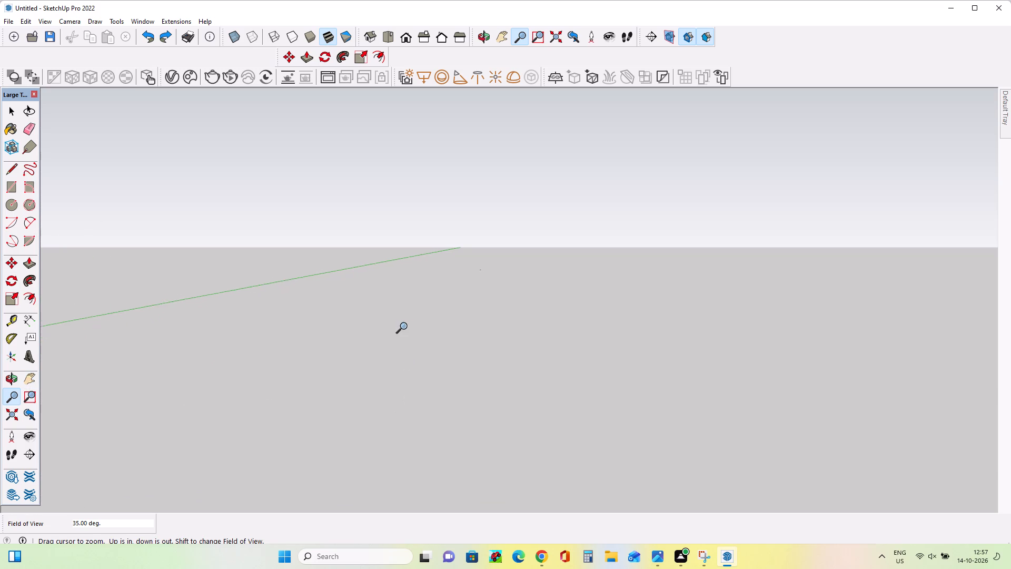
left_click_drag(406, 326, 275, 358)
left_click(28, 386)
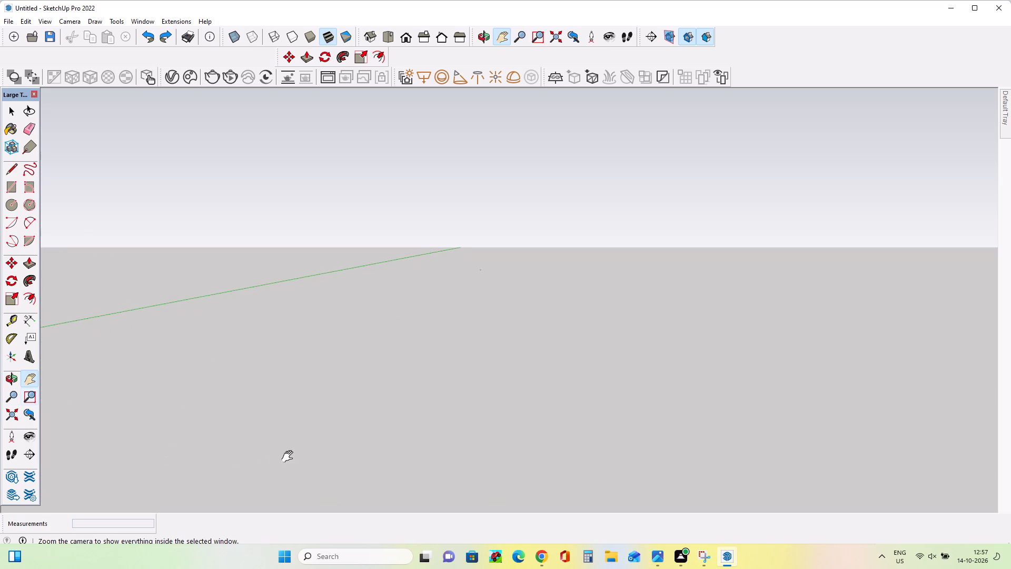
Draw an upright rectangle about 34' 2" by 25' on the open ground well beyond the car.
left_click_drag(290, 457, 386, 452)
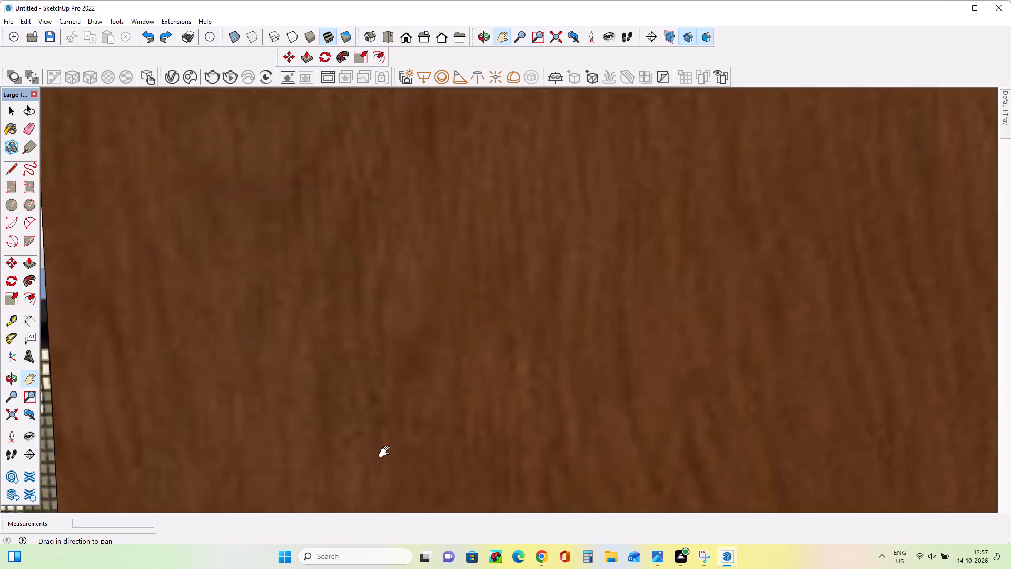
left_click_drag(386, 452, 354, 469)
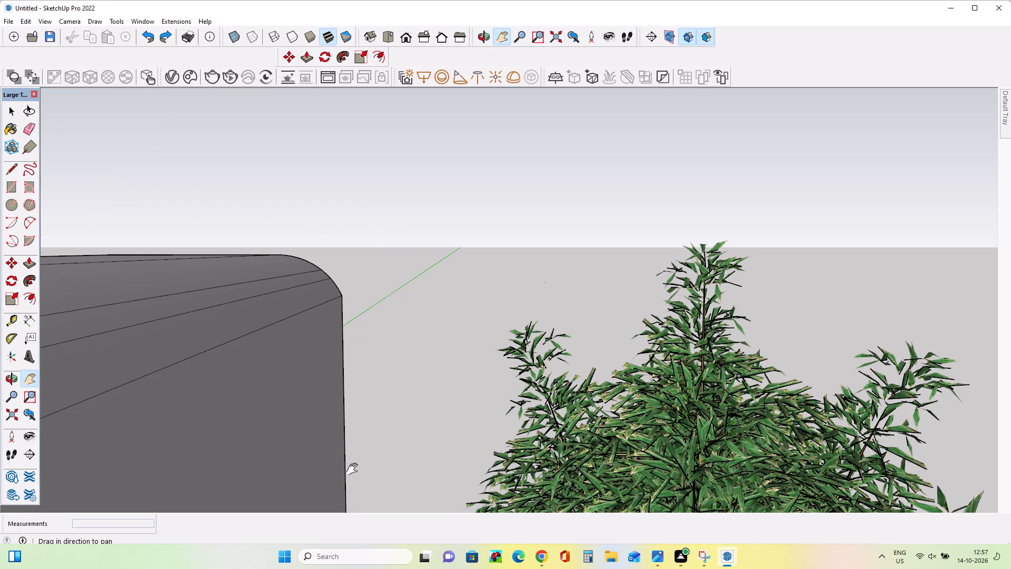
scroll(460, 543, "down", 10)
scroll(450, 477, "down", 3)
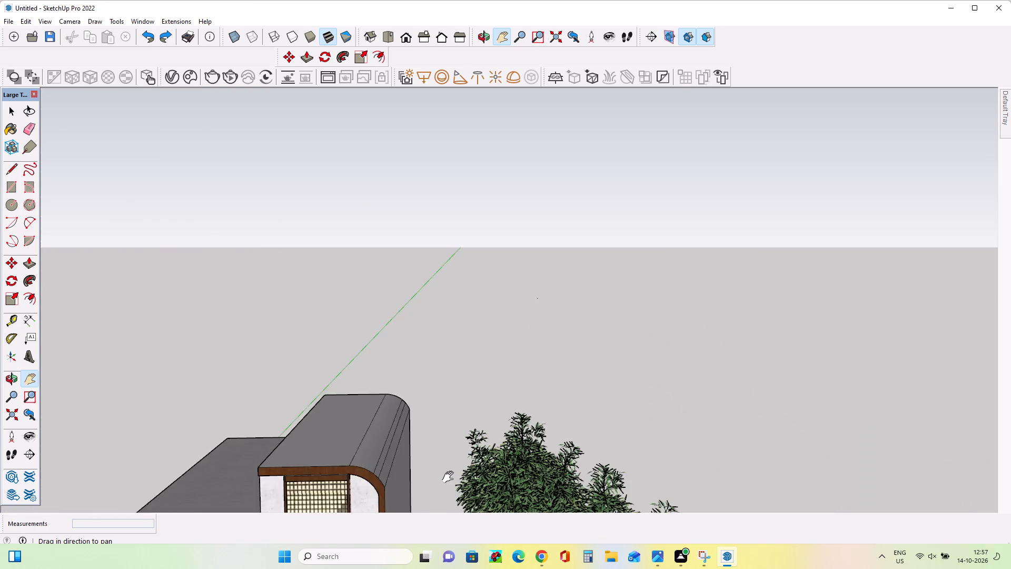
scroll(450, 477, "down", 3)
scroll(450, 477, "up", 1)
scroll(450, 476, "down", 6)
left_click_drag(717, 380, 595, 269)
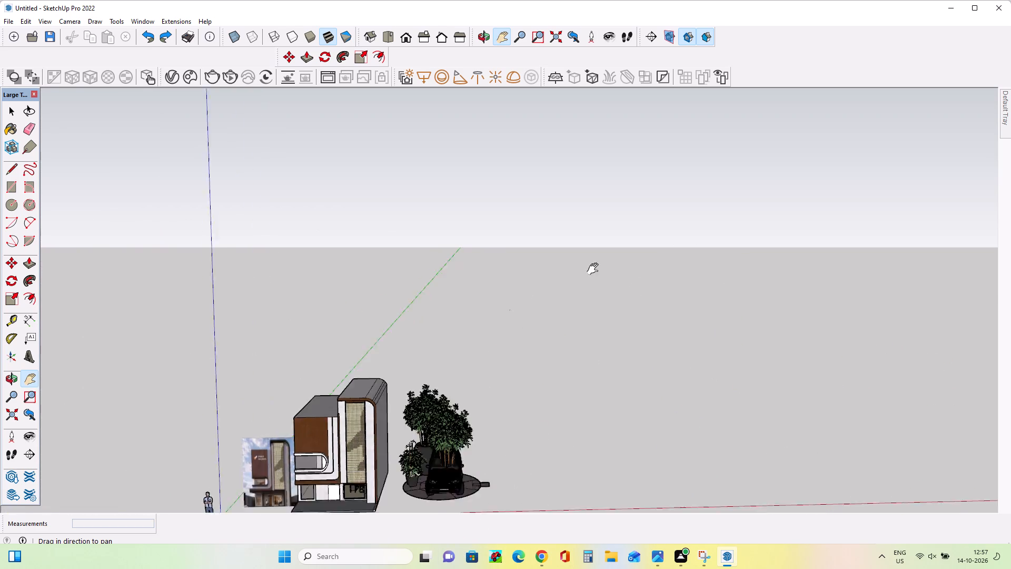
left_click_drag(595, 269, 464, 269)
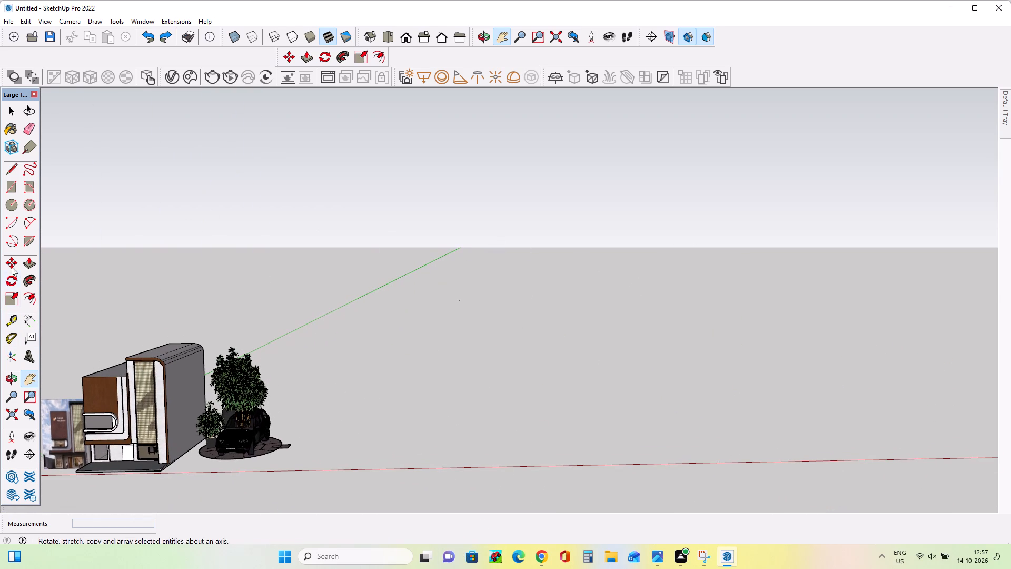
left_click_drag(11, 188, 17, 191)
left_click_drag(540, 339, 595, 389)
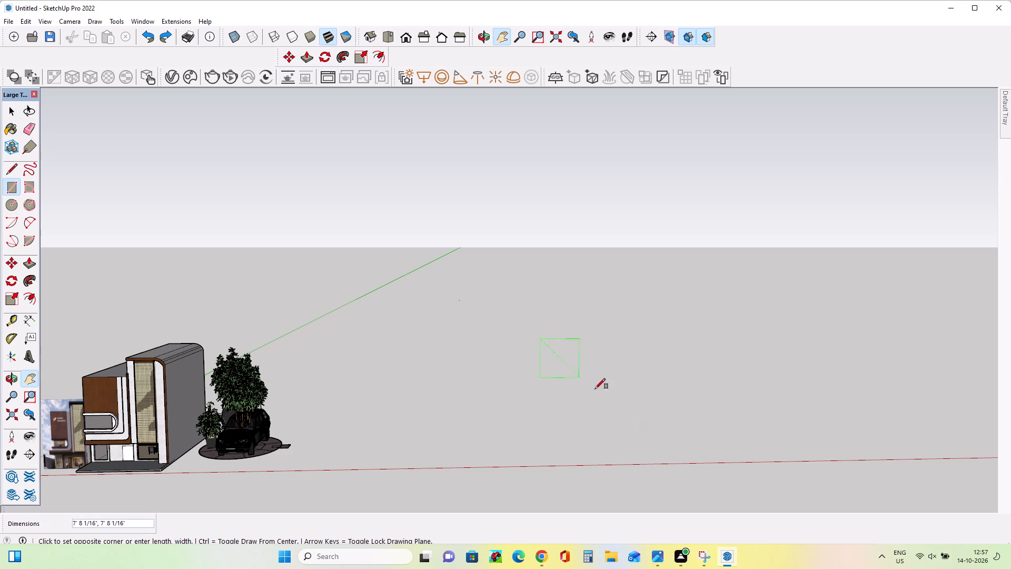
left_click_drag(595, 389, 709, 461)
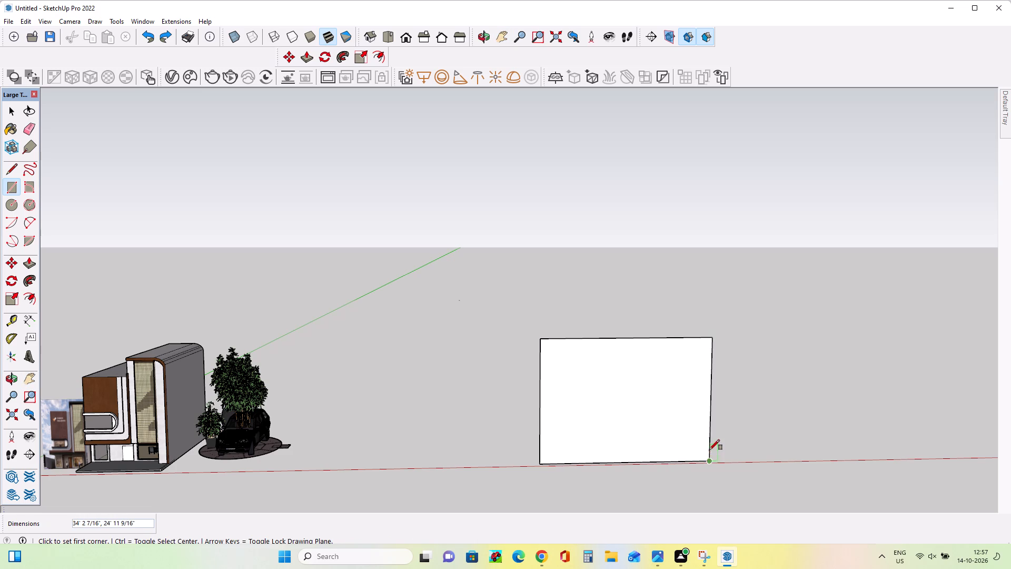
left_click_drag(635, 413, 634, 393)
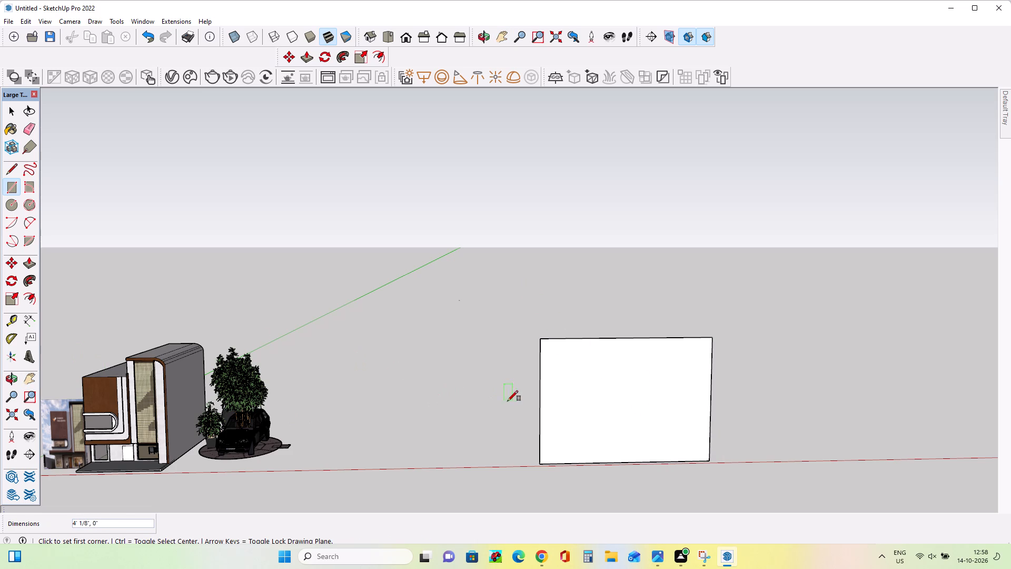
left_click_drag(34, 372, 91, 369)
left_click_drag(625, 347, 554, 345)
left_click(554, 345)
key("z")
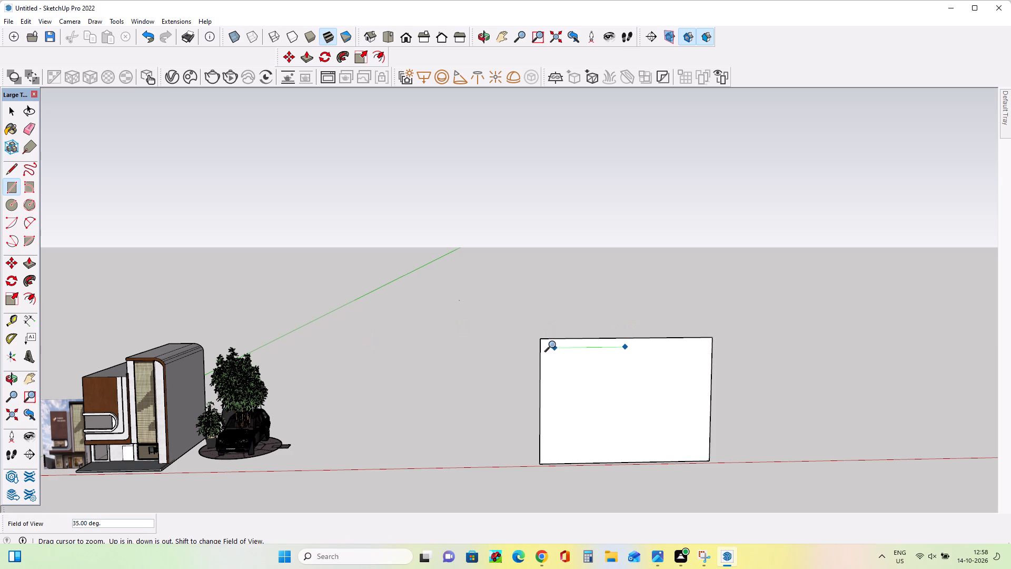
Push/Pull the upright rectangle backward about 150' into a solid block.
left_click(41, 379)
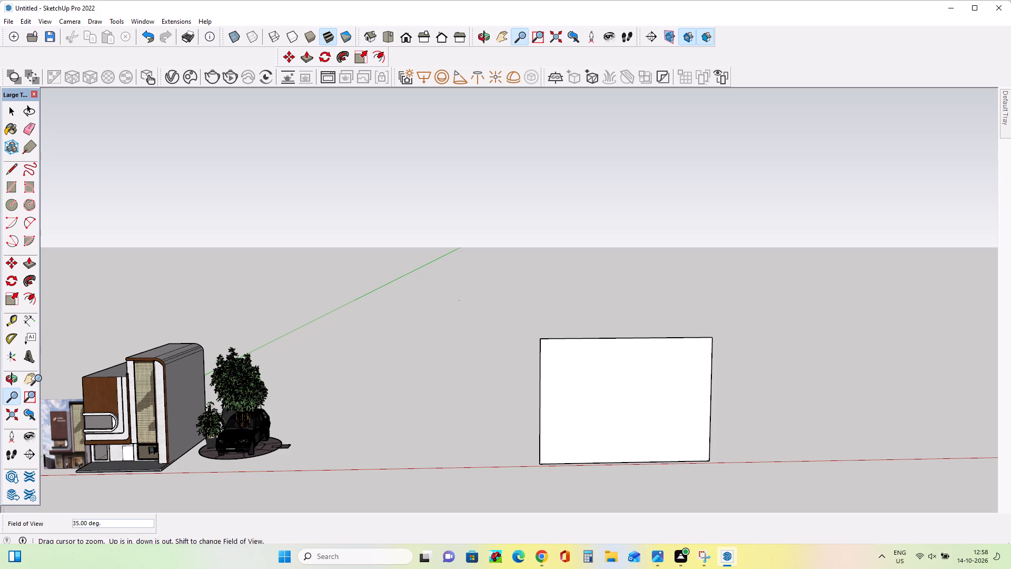
left_click(44, 375)
left_click(25, 379)
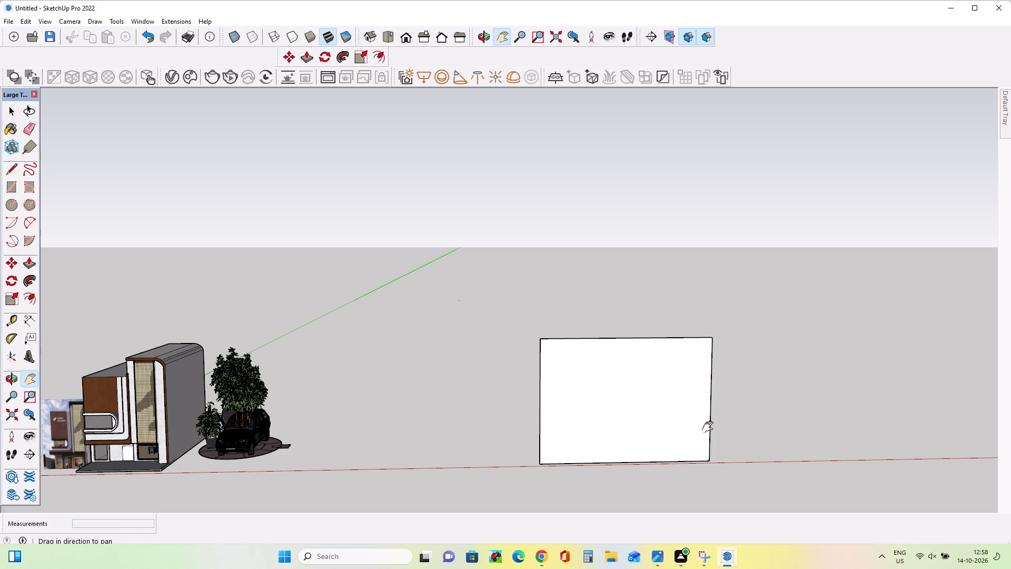
left_click_drag(685, 418, 318, 439)
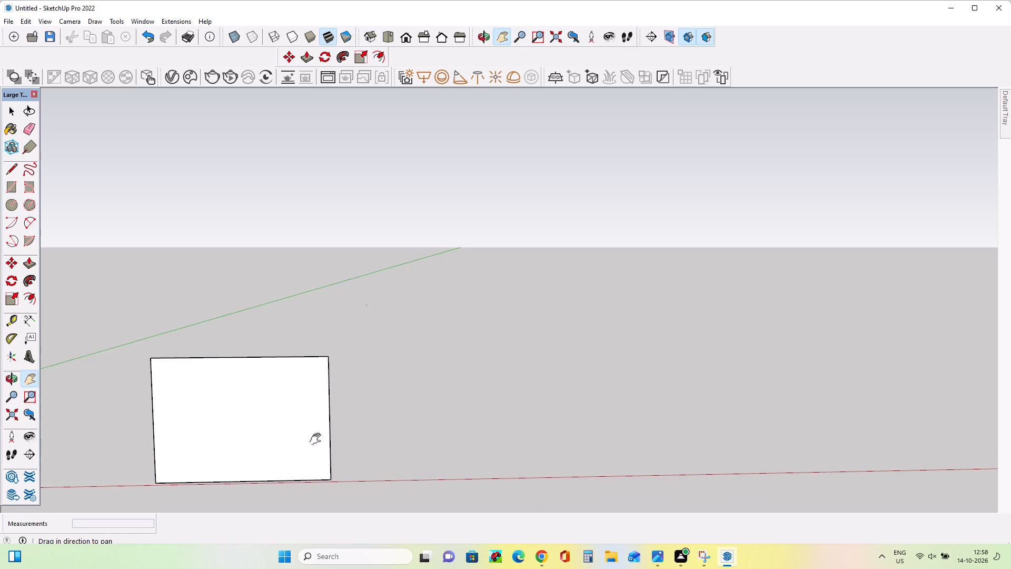
left_click_drag(318, 439, 504, 440)
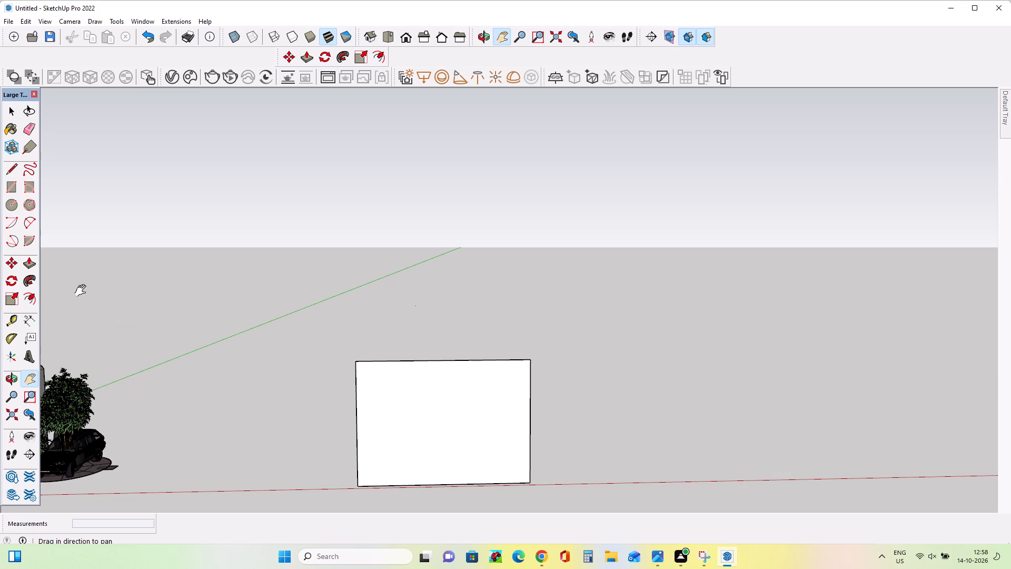
left_click_drag(32, 268, 38, 276)
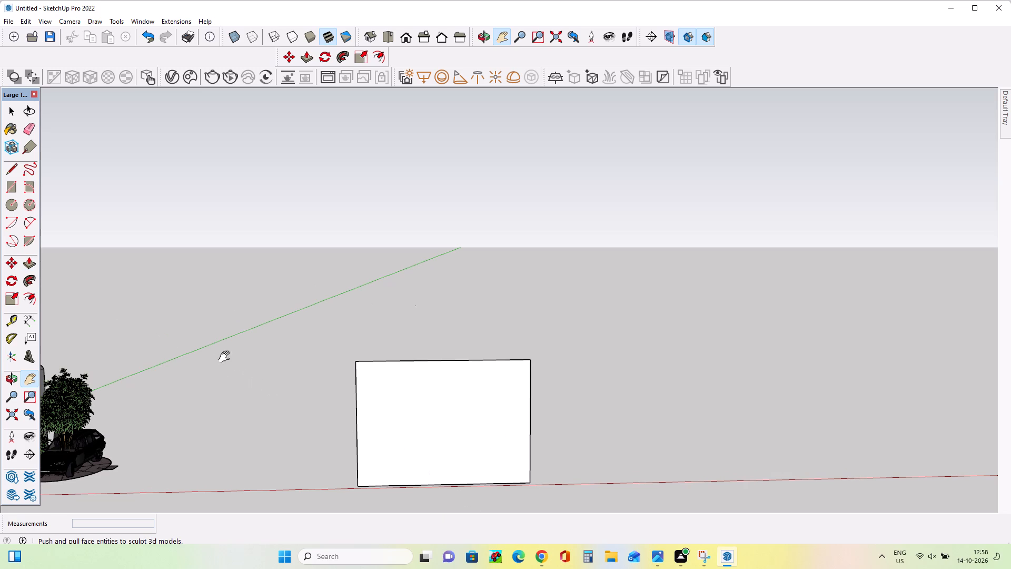
left_click(27, 264)
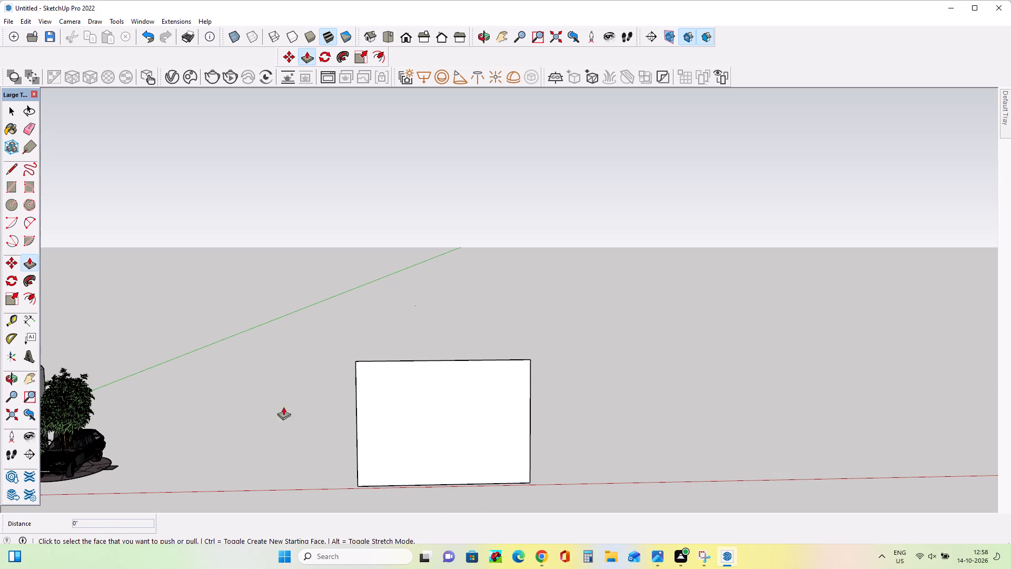
left_click_drag(400, 426, 434, 332)
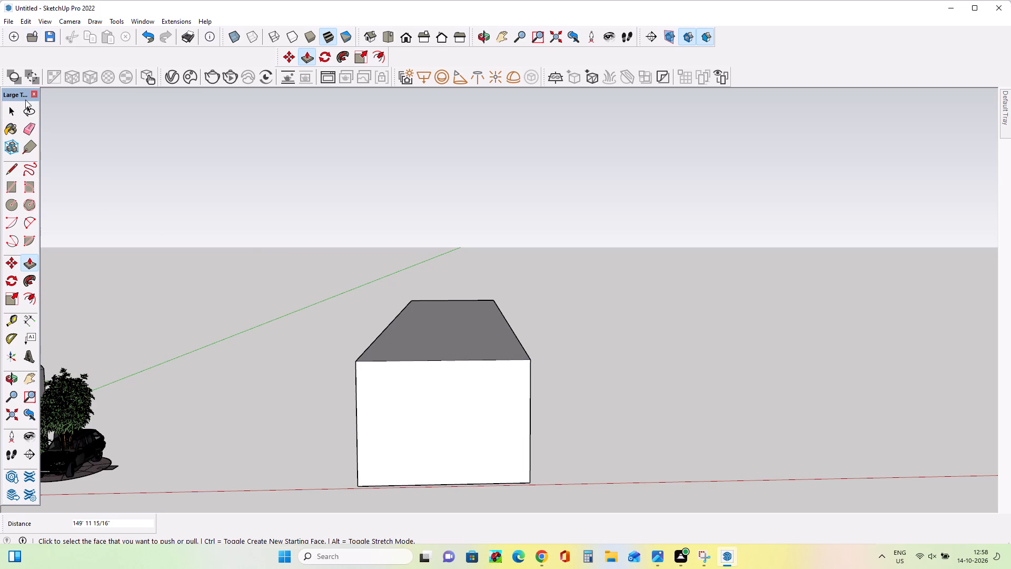
left_click_drag(15, 112, 26, 116)
left_click_drag(364, 274, 382, 288)
Select the entire block and move it about 59' 4" up above the open ground.
left_click(22, 103)
left_click(15, 111)
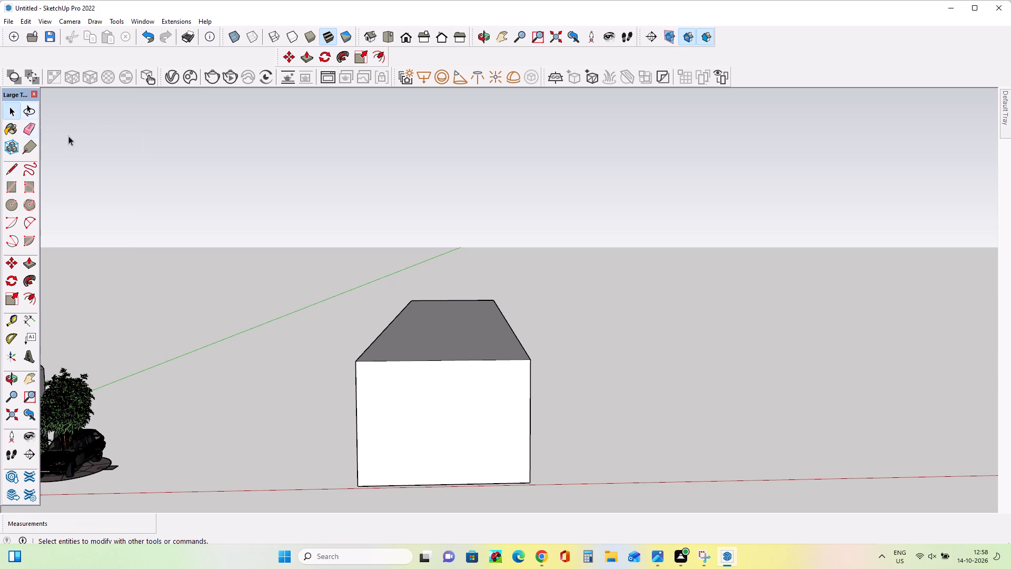
left_click_drag(384, 279, 553, 489)
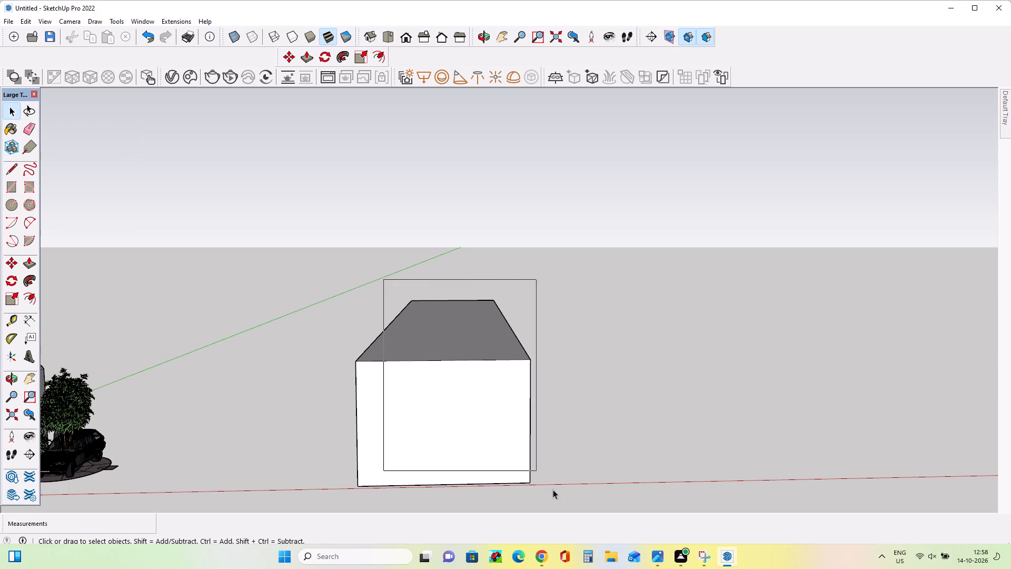
left_click_drag(553, 489, 570, 503)
left_click_drag(346, 286, 412, 415)
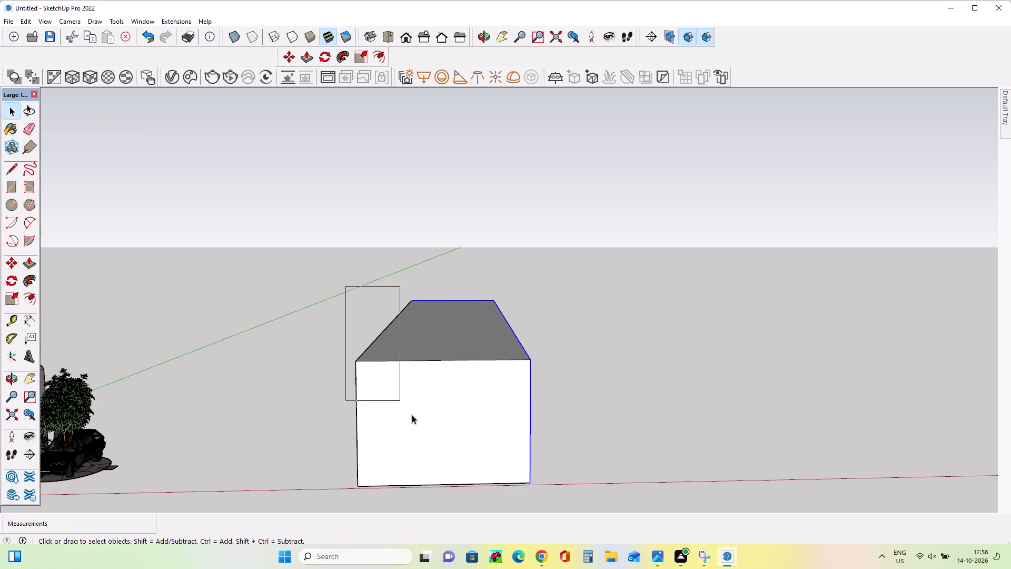
left_click_drag(412, 415, 581, 505)
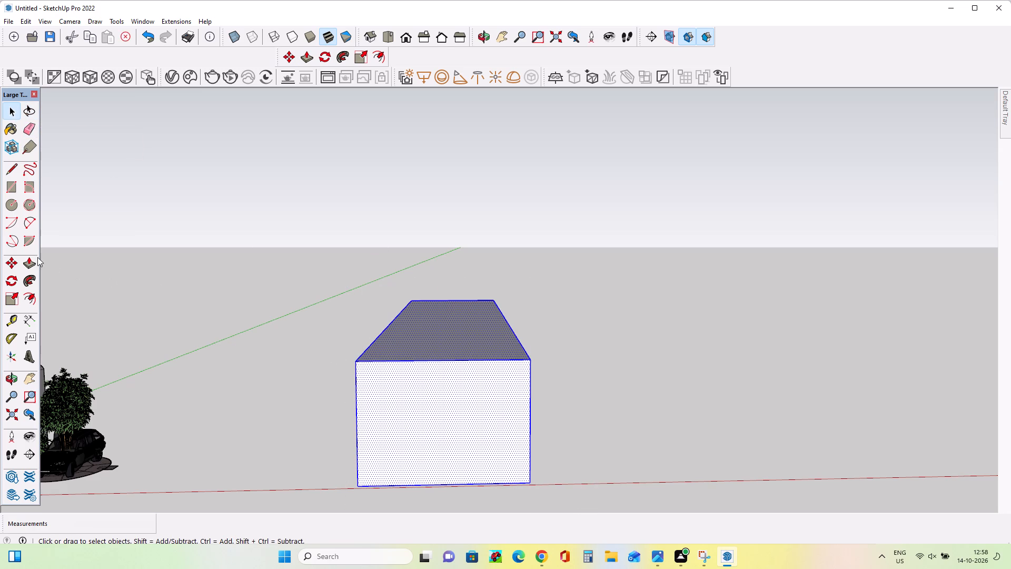
left_click(14, 260)
left_click_drag(441, 442, 442, 442)
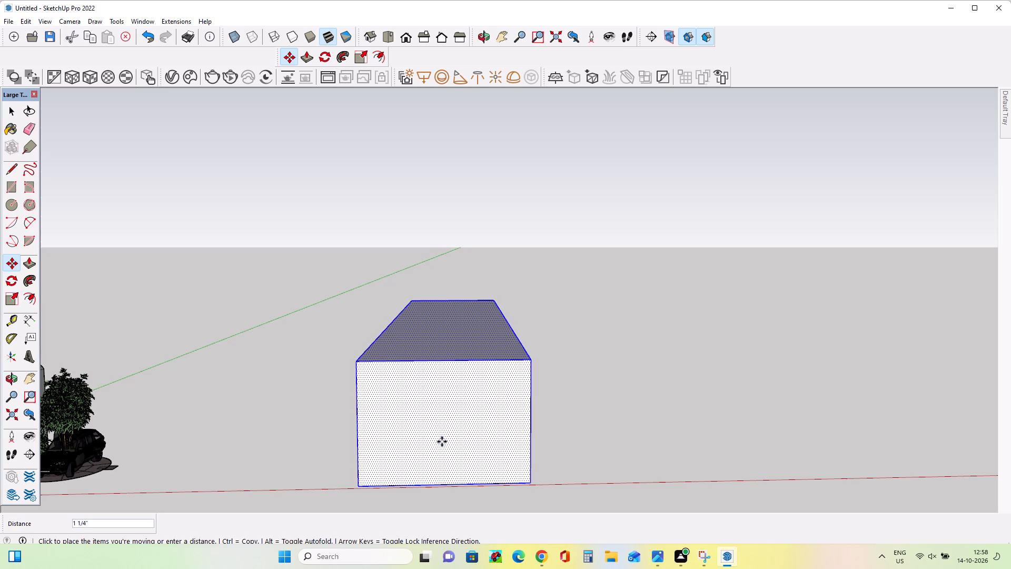
left_click_drag(442, 442, 625, 215)
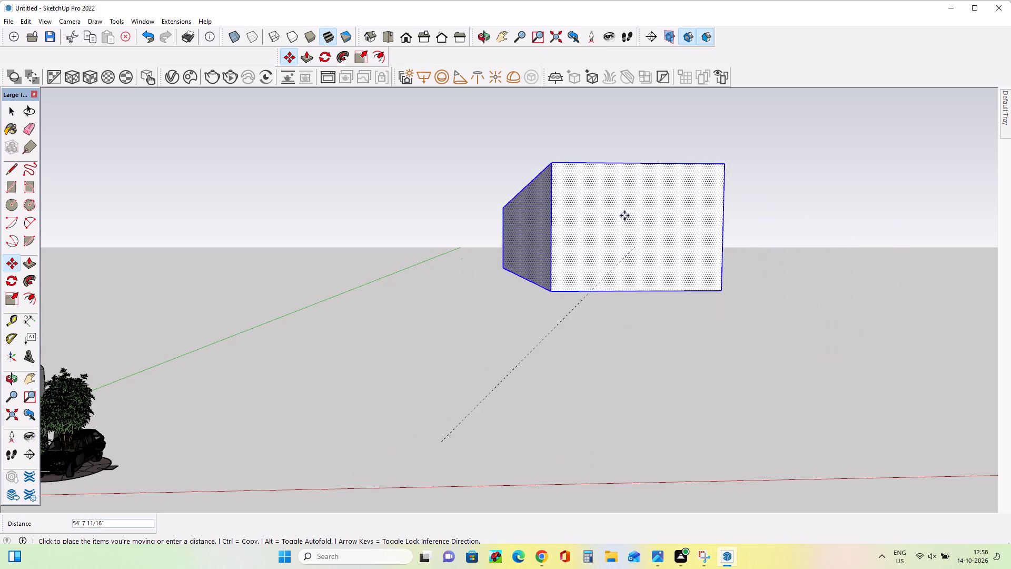
left_click_drag(625, 215, 520, 427)
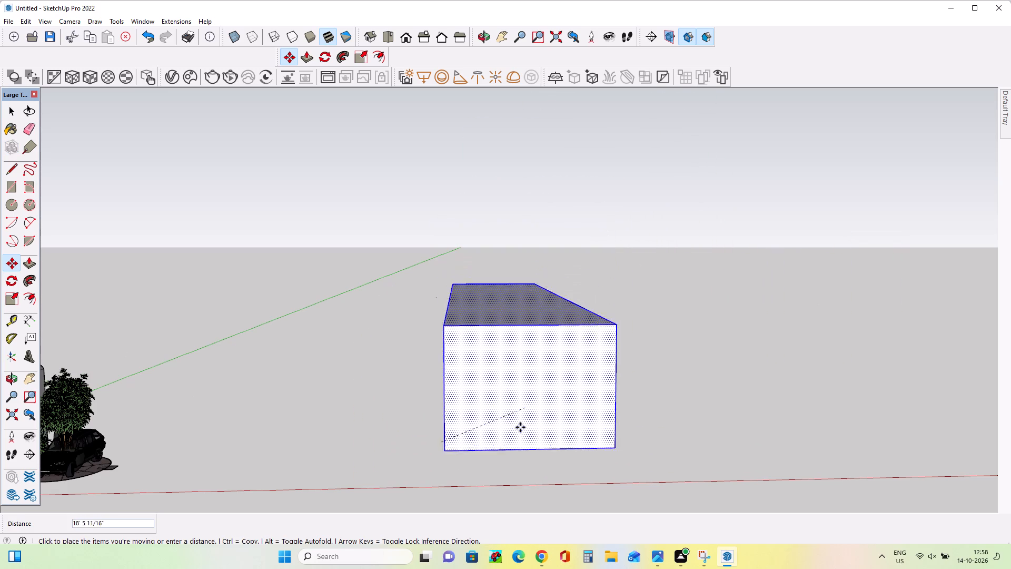
left_click_drag(520, 427, 514, 390)
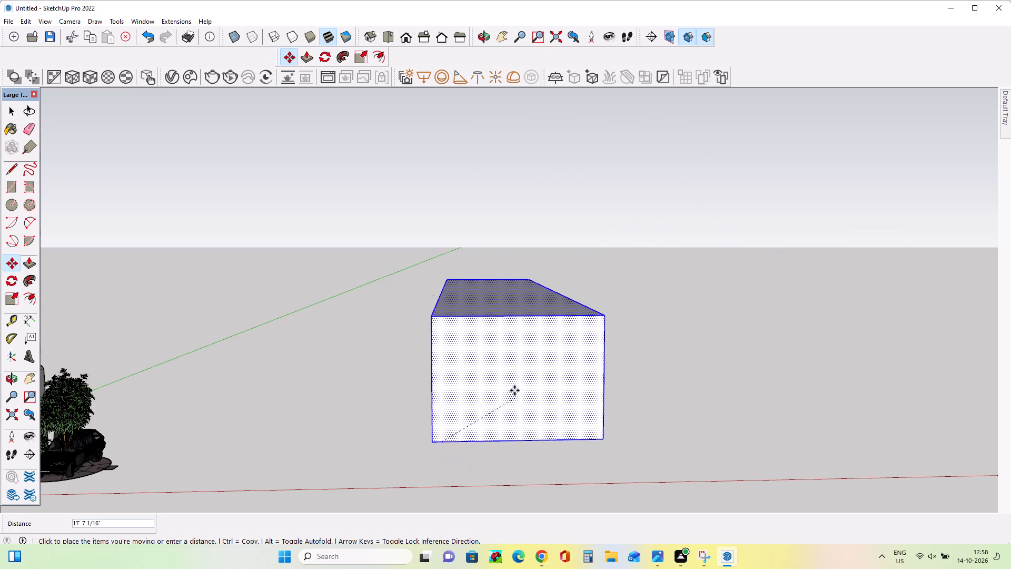
left_click_drag(514, 390, 641, 148)
right_click(559, 163)
right_click_drag(565, 145, 639, 67)
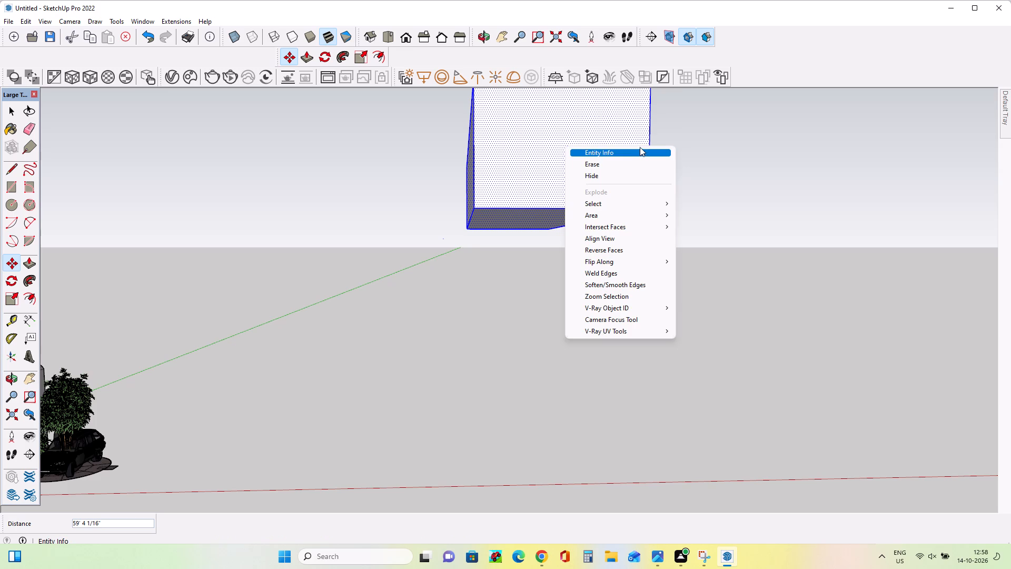
Move the selected block back down beside the red axis beyond the car, with a last move of about 26' 9".
left_click_drag(401, 258, 369, 351)
left_click_drag(598, 317, 454, 354)
left_click_drag(521, 453, 542, 485)
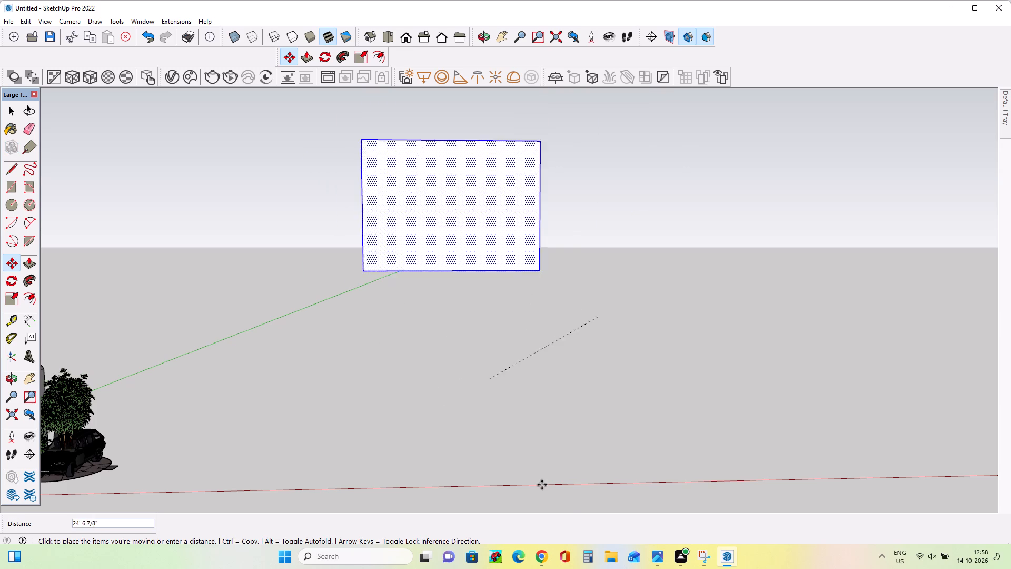
left_click_drag(542, 485, 619, 455)
left_click_drag(479, 321, 508, 428)
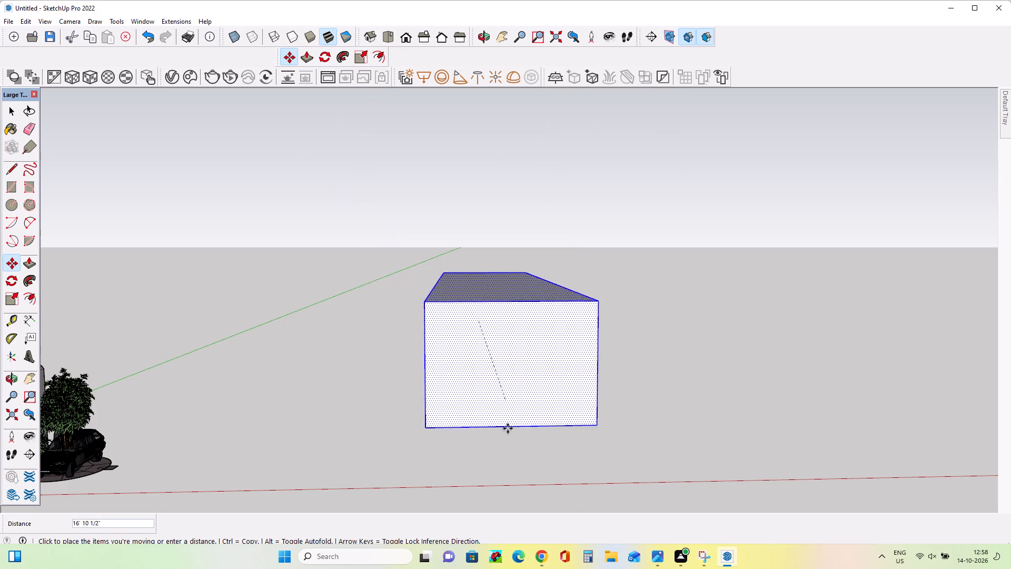
left_click_drag(508, 428, 486, 361)
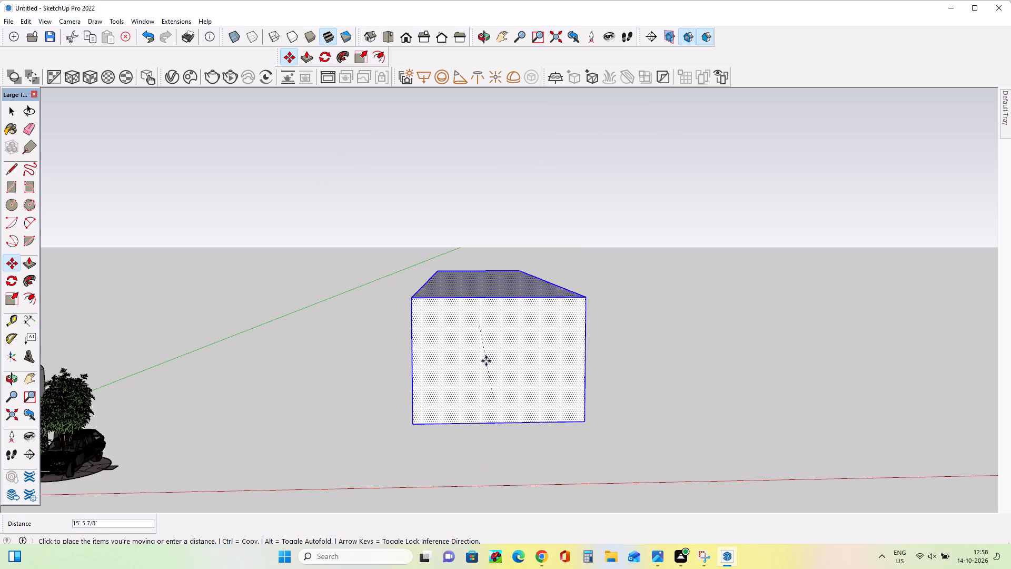
left_click_drag(486, 361, 496, 454)
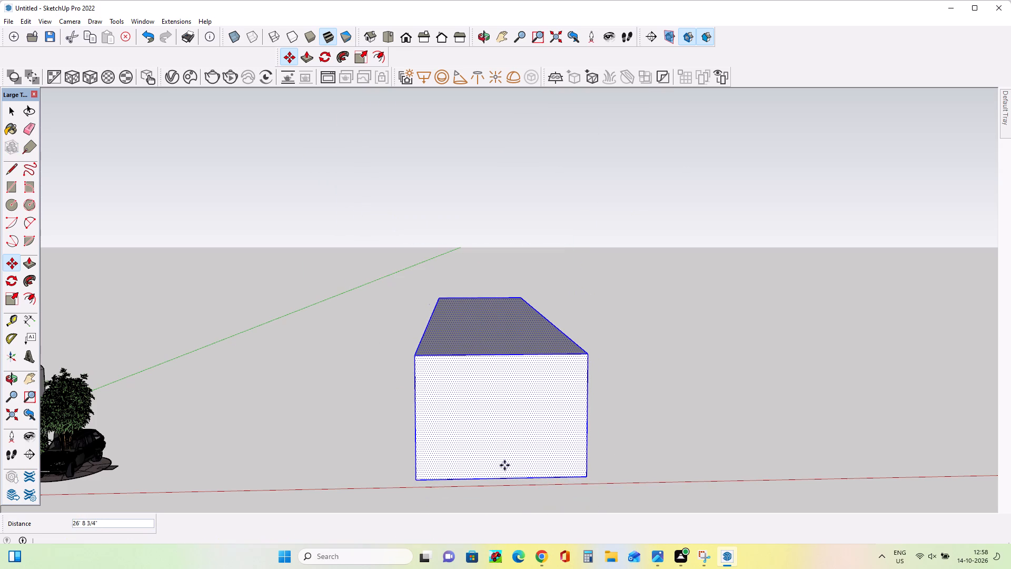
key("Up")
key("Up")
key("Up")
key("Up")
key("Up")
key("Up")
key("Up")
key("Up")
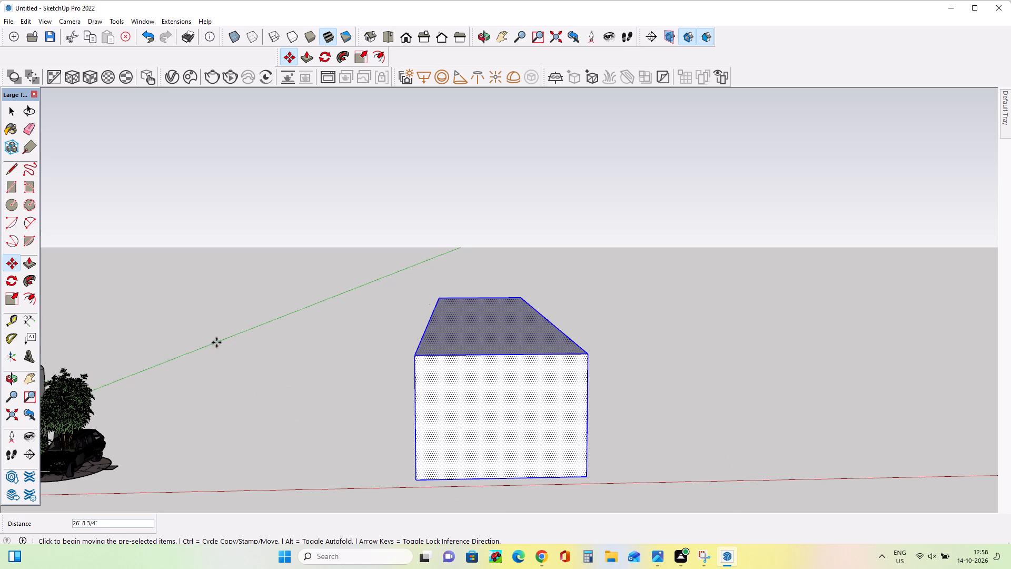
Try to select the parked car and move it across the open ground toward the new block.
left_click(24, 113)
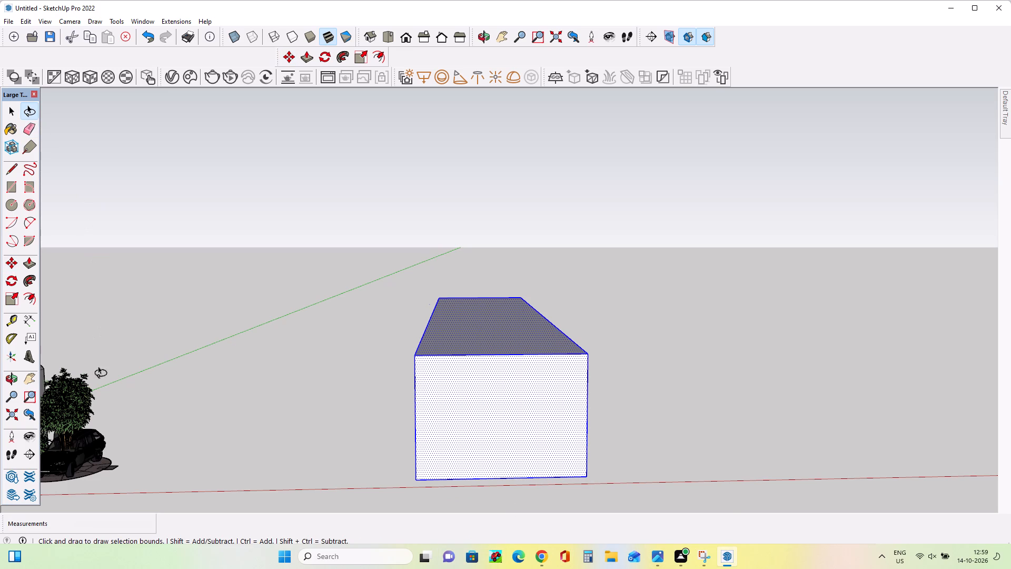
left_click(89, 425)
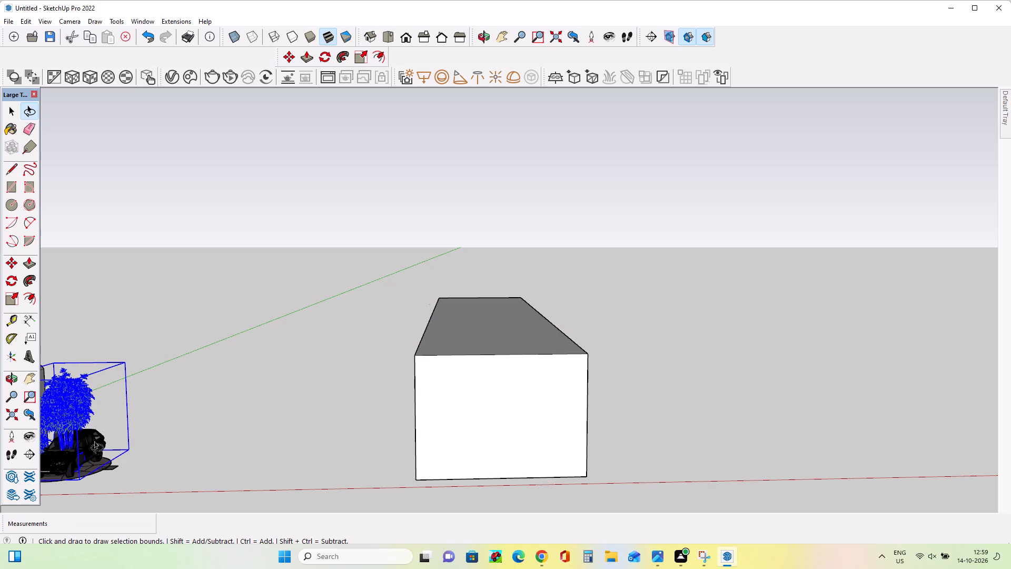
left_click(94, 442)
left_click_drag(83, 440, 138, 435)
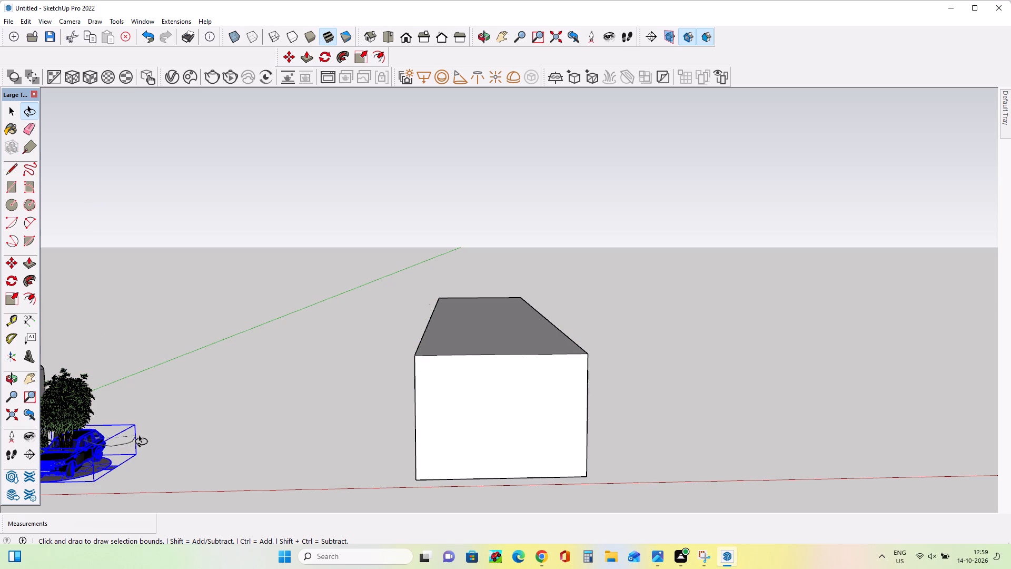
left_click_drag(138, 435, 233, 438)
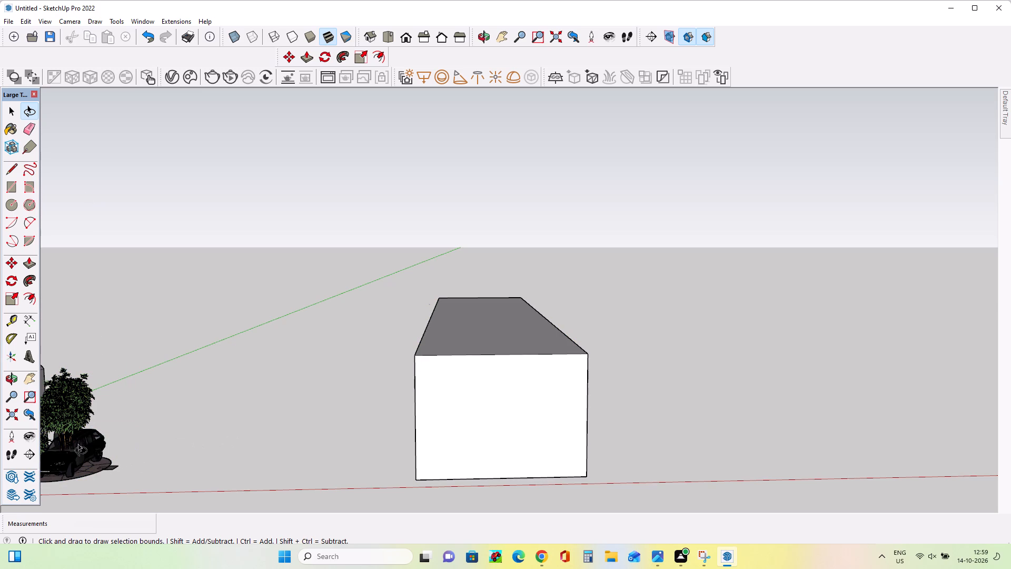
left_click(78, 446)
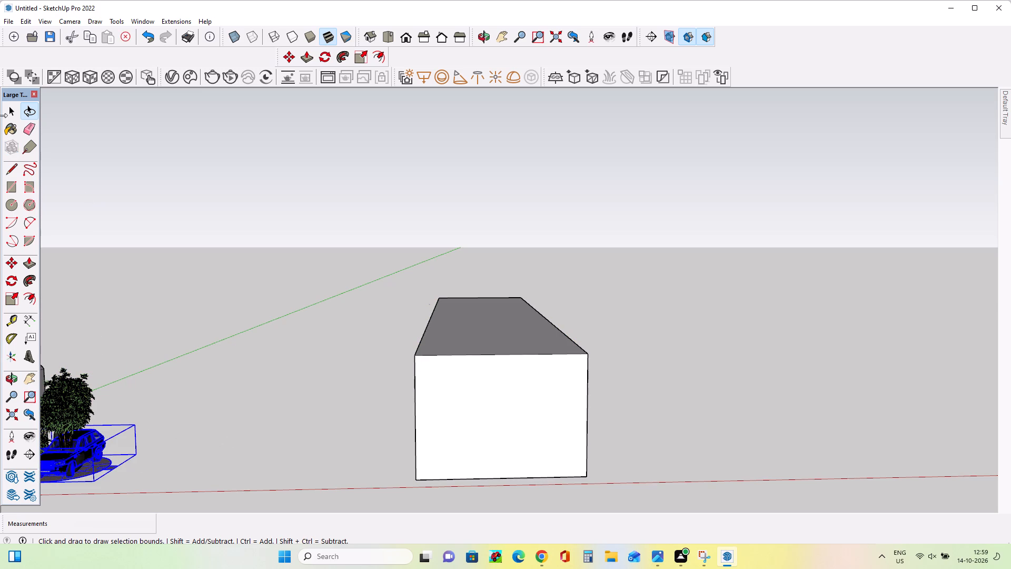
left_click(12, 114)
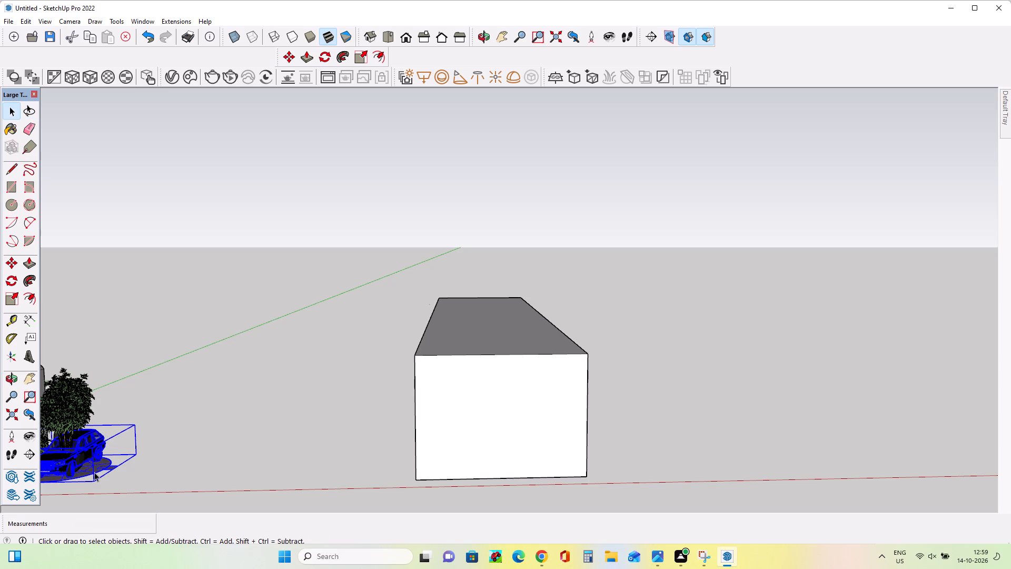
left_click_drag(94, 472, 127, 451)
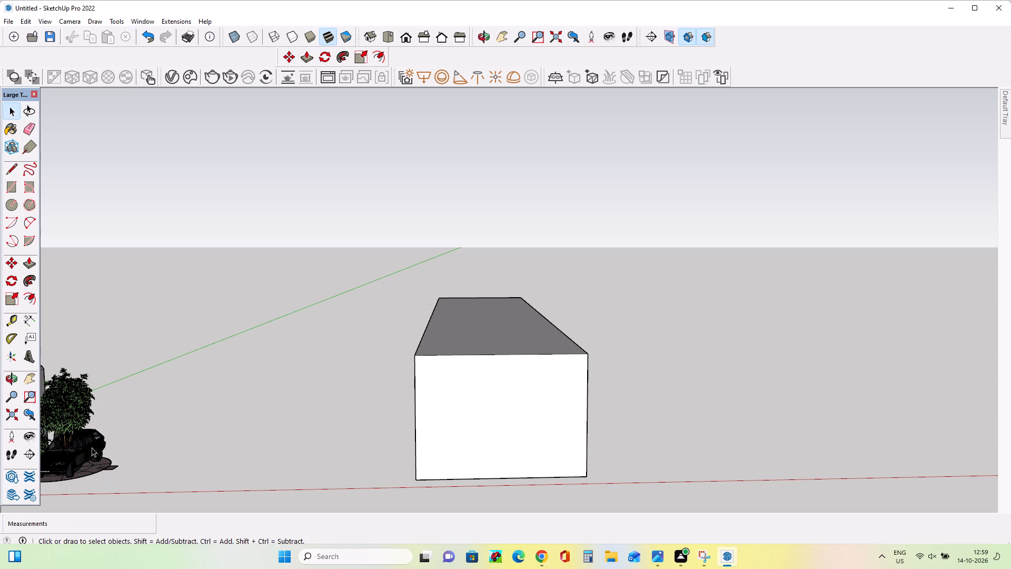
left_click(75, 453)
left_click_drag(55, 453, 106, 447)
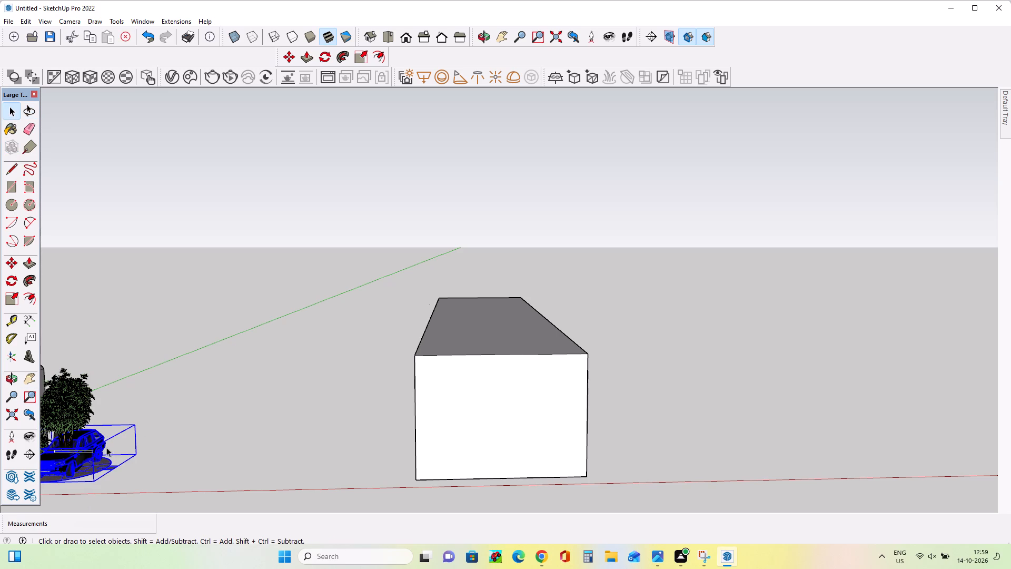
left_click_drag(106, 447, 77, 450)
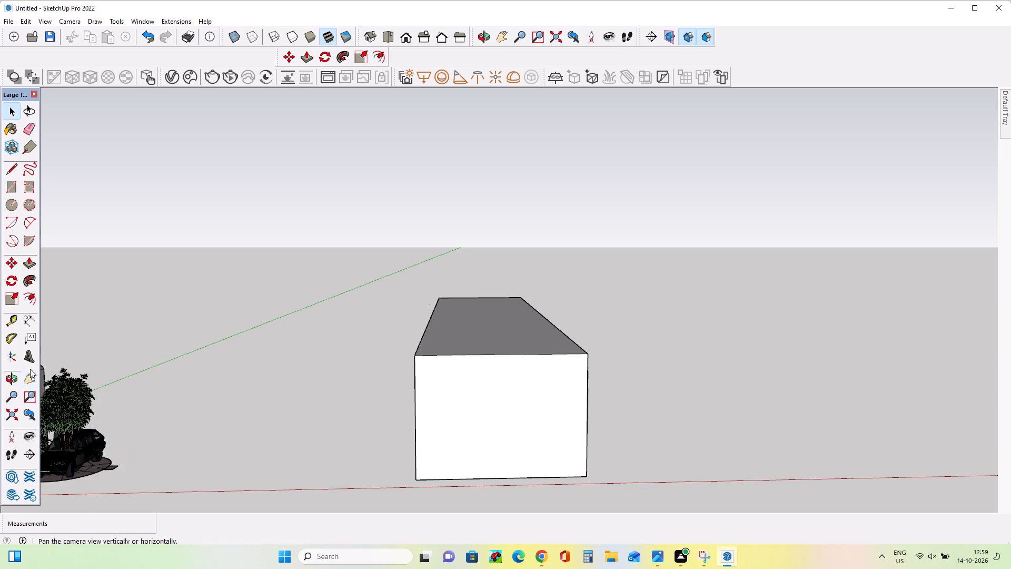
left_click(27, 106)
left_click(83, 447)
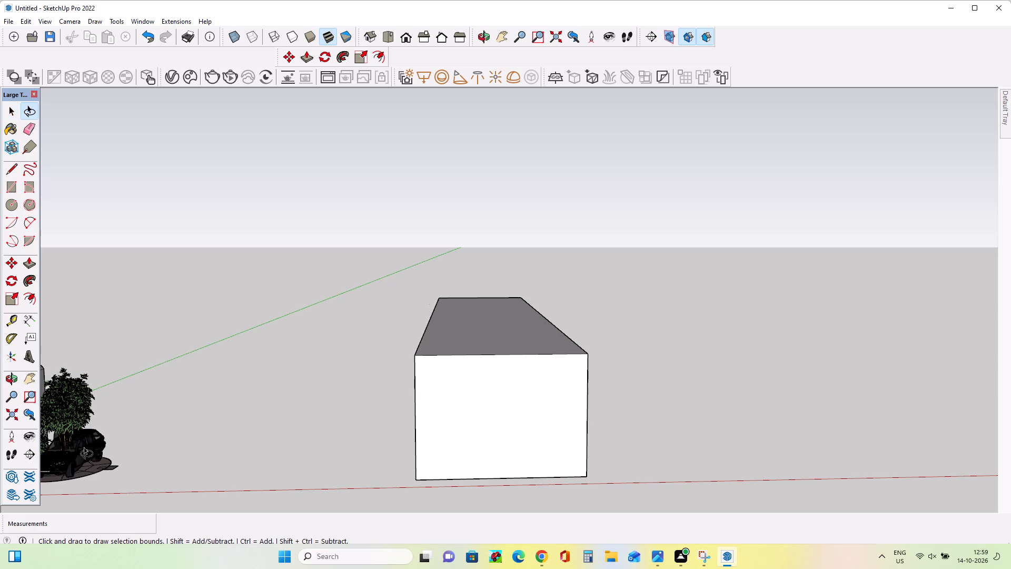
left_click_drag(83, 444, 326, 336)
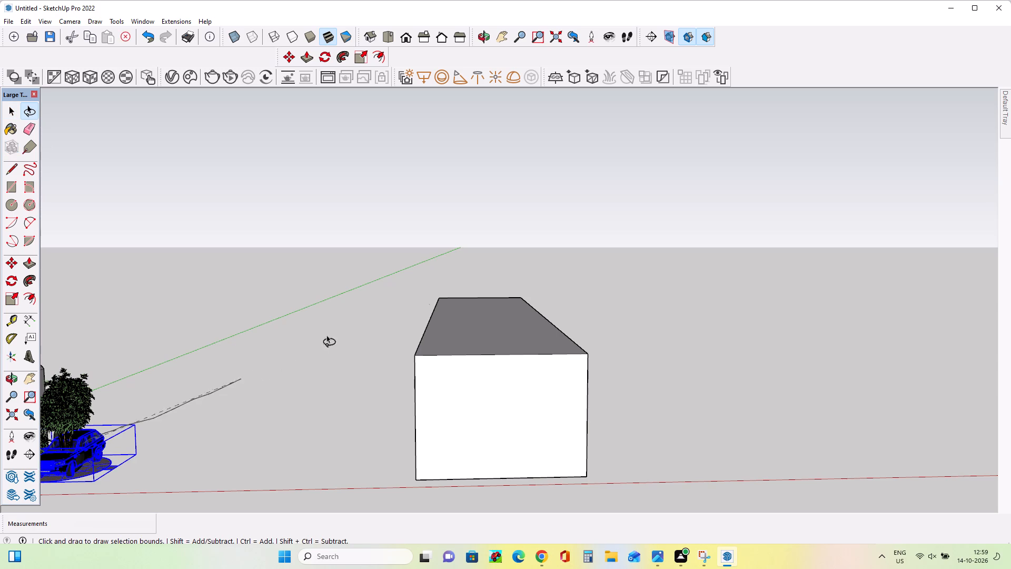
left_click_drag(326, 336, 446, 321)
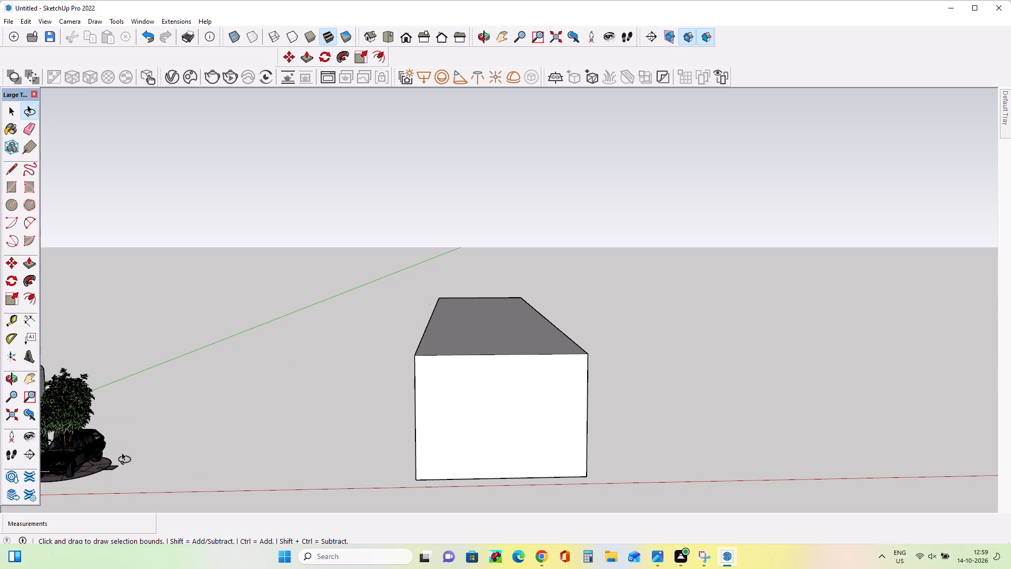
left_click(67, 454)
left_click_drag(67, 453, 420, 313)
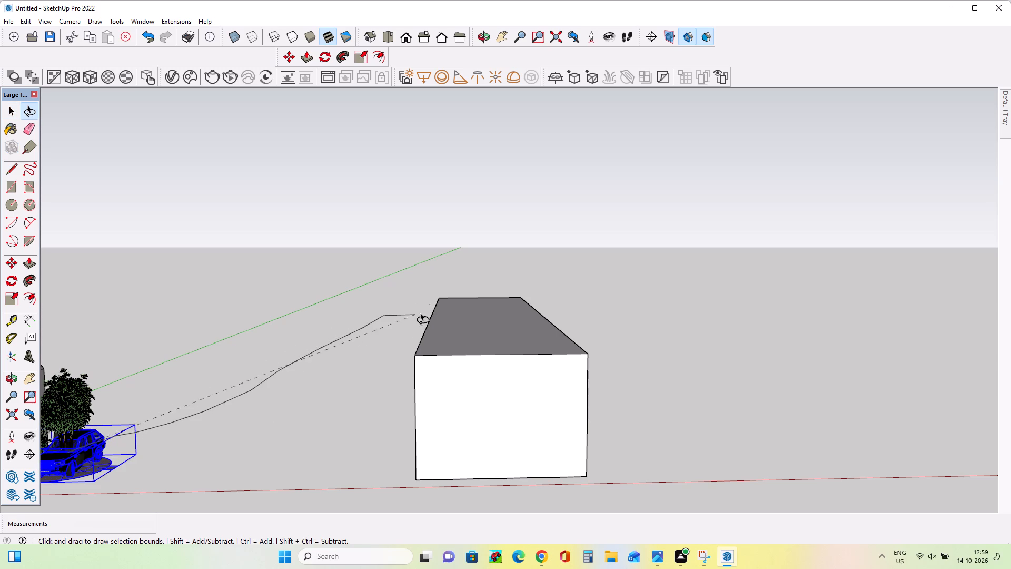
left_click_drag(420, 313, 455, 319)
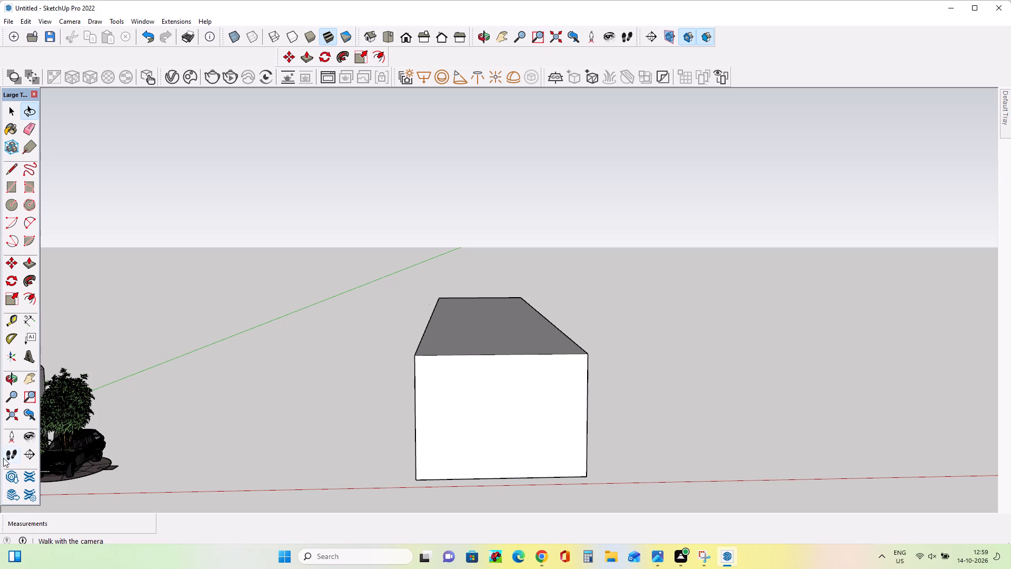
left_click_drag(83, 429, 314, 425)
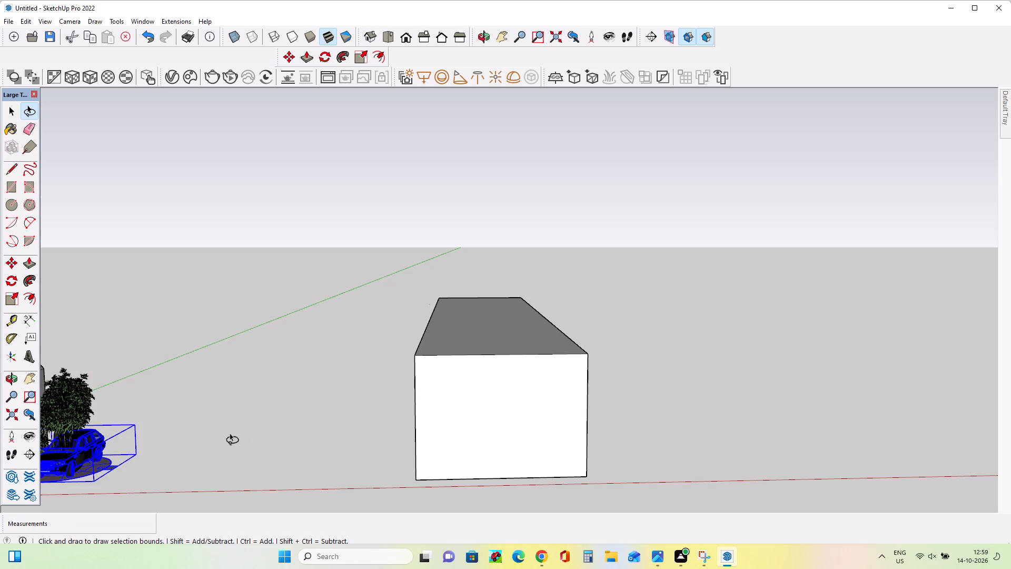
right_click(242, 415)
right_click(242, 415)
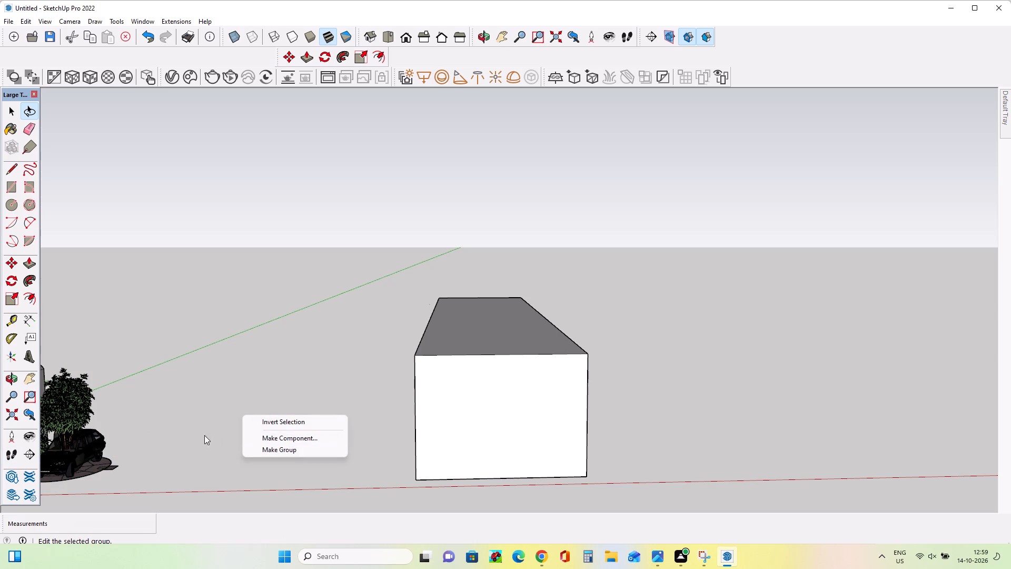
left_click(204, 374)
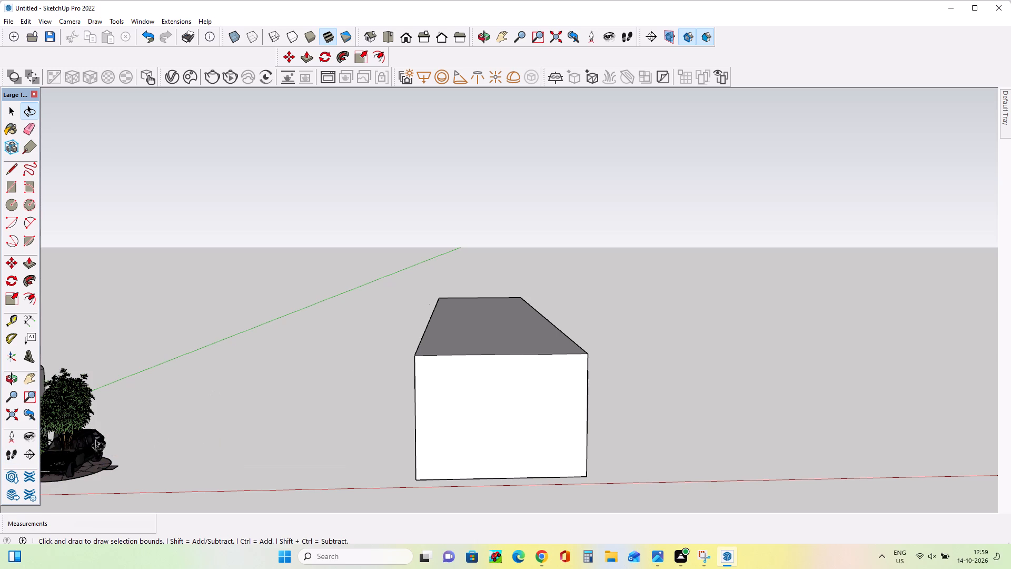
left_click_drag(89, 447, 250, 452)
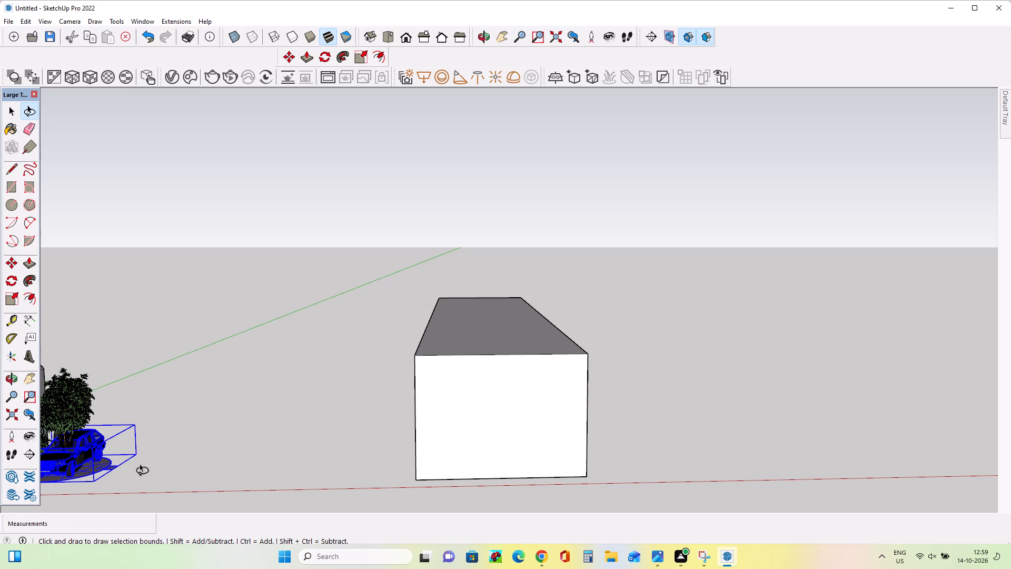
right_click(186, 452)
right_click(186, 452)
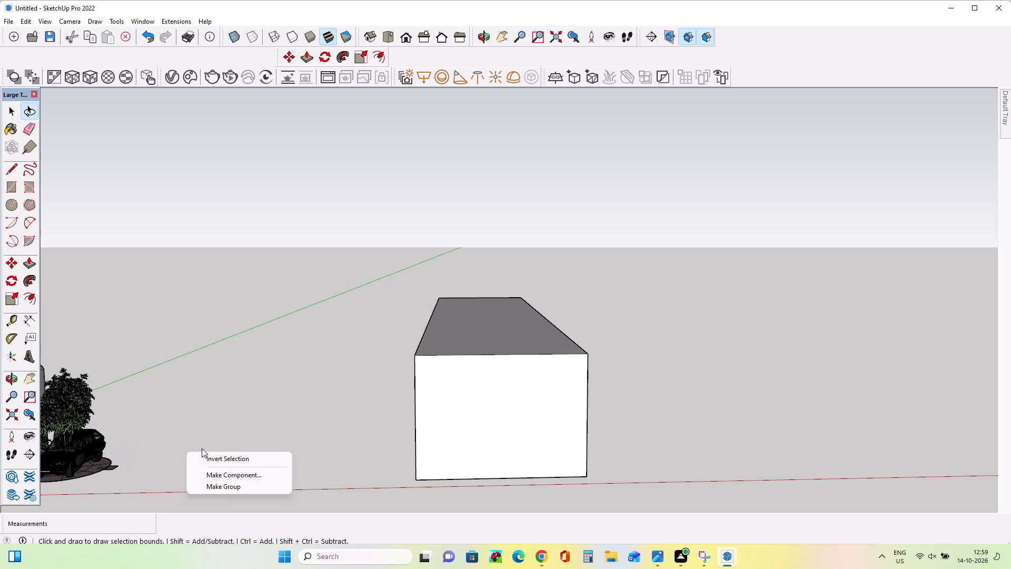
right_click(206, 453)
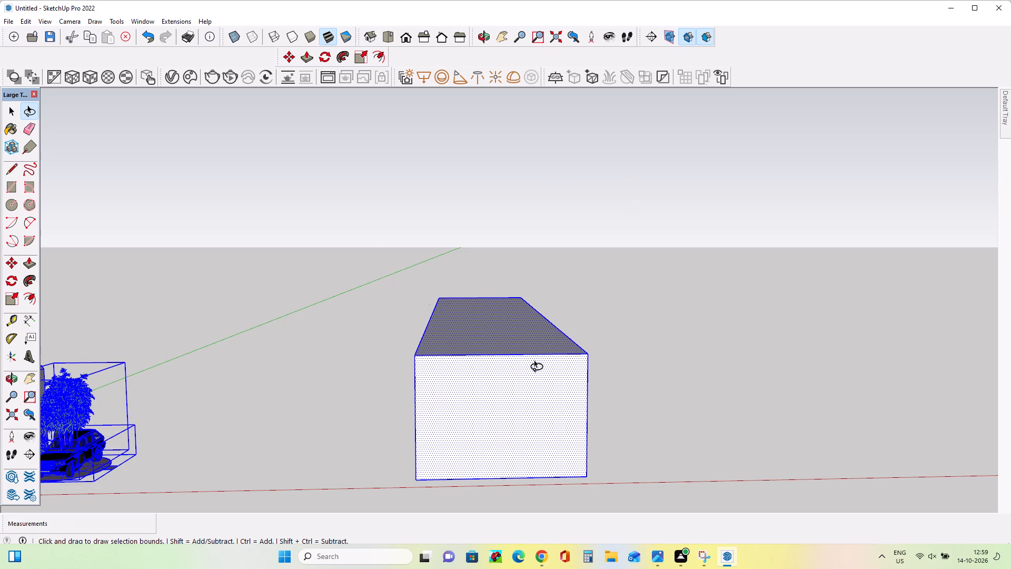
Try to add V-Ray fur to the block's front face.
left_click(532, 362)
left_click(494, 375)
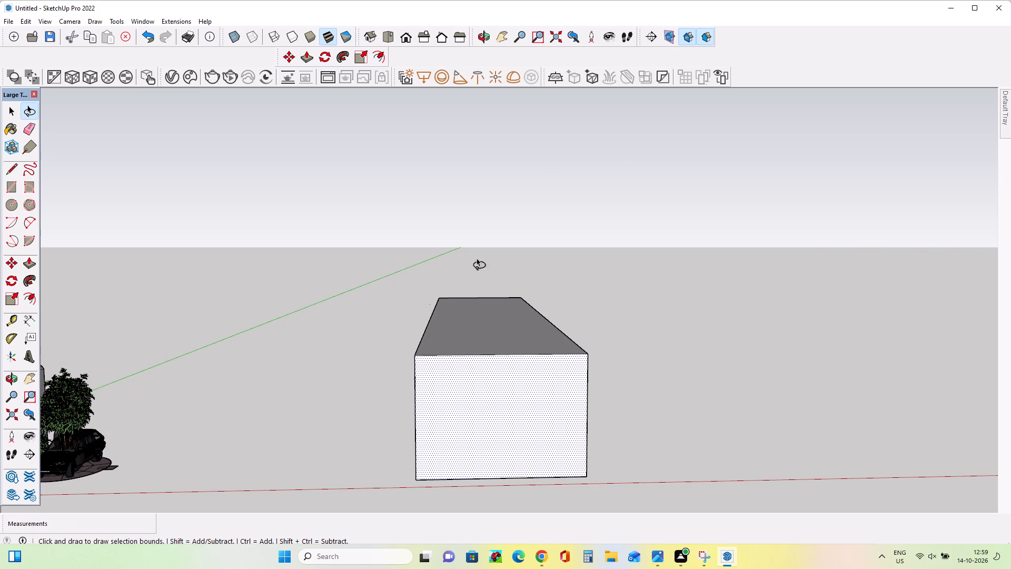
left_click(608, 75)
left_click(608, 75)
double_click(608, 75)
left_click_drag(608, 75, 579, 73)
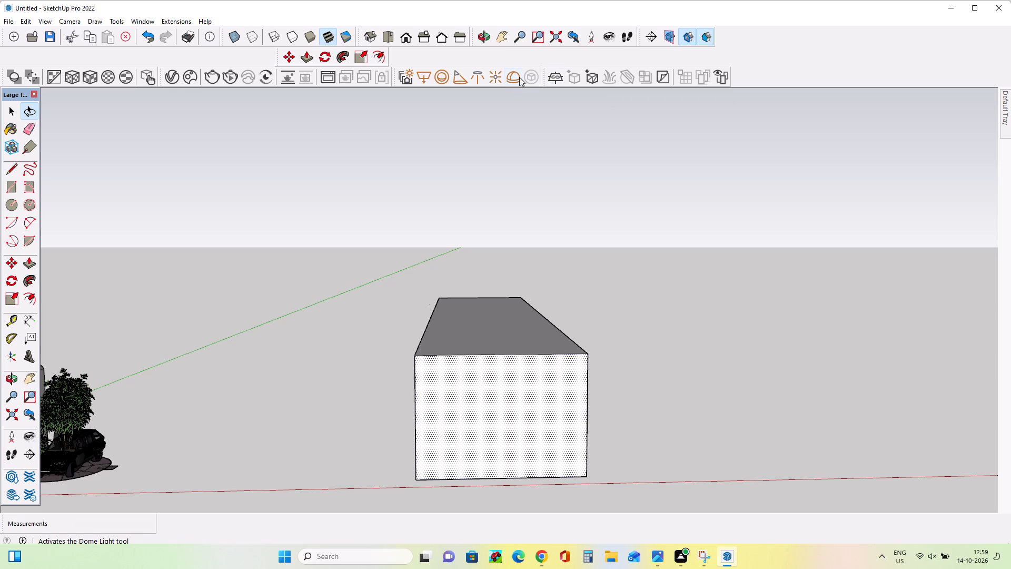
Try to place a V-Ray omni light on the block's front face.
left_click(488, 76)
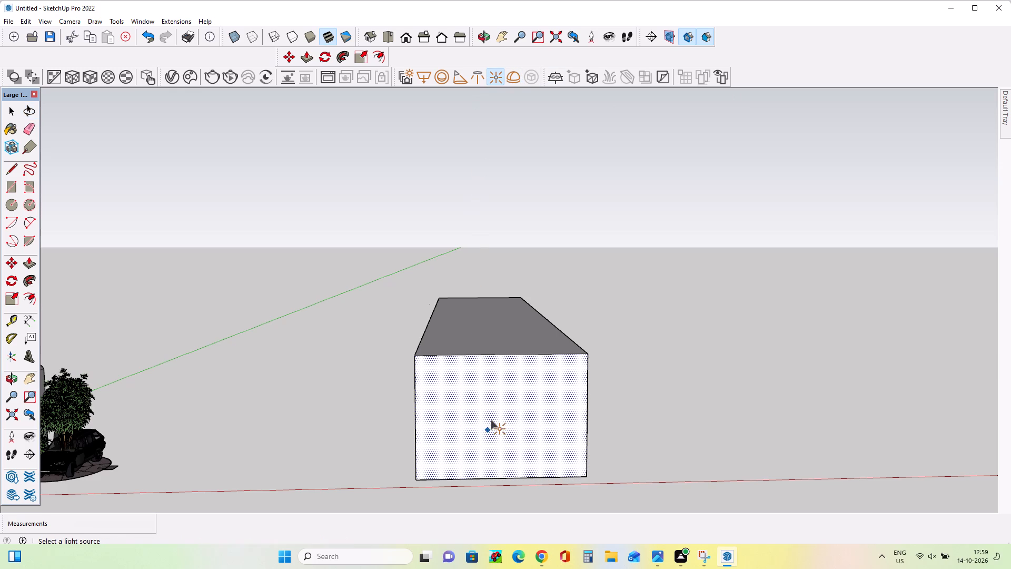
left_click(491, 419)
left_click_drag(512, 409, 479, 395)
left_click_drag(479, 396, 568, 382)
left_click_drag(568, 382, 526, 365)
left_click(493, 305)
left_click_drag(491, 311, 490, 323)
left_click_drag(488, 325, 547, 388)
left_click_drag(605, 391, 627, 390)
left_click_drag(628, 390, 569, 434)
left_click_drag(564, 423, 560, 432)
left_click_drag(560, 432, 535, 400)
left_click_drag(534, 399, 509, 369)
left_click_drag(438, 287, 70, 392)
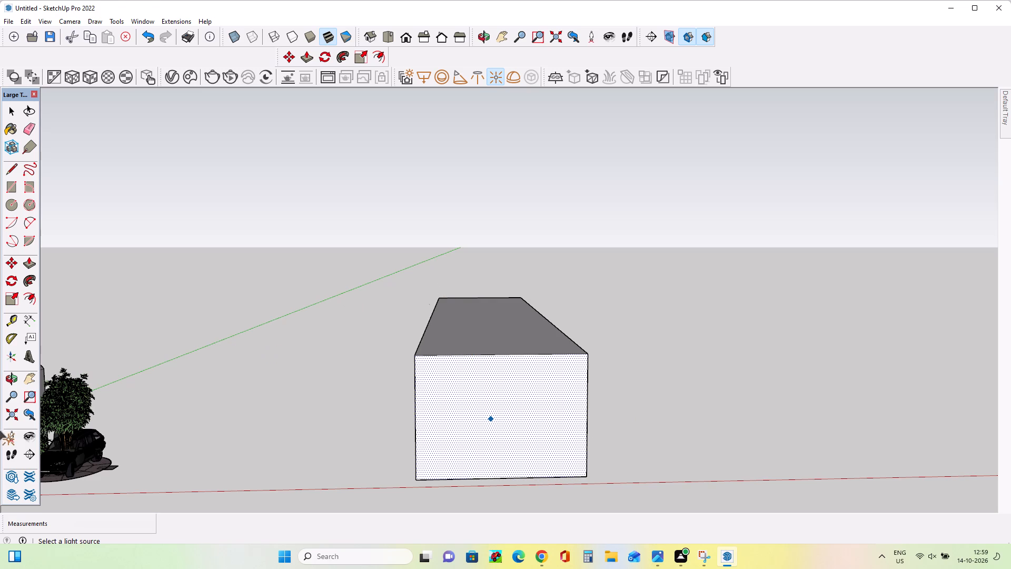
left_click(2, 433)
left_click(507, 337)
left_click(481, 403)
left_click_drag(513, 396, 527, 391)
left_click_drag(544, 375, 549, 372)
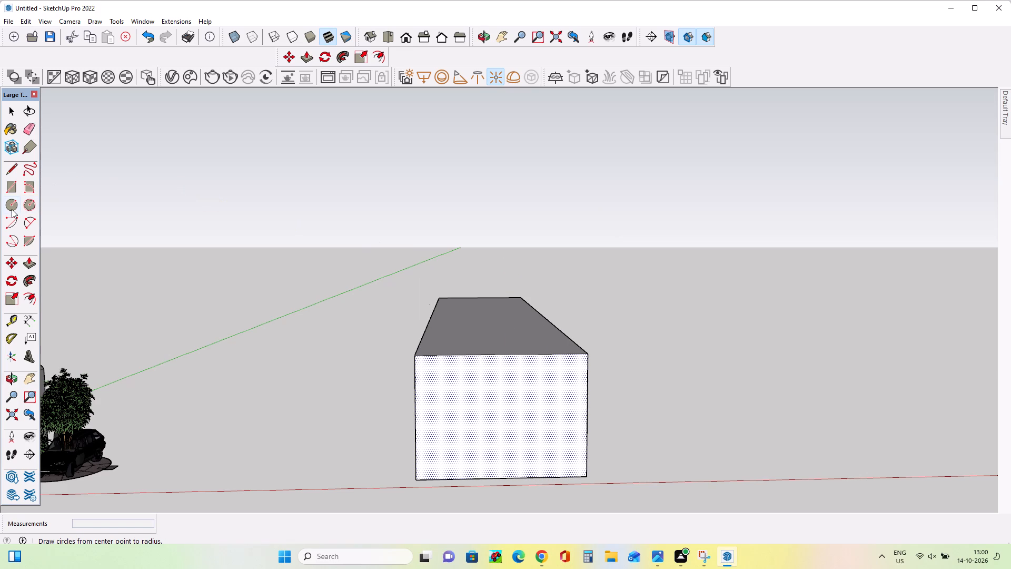
Undo the recent changes back to before the block beyond the car was made, including the car's last move.
left_click(12, 209)
key("ctrl+z")
key("z")
type("zz")
key("ctrl+z")
type("zzz")
type("zz")
key("ctrl+z")
type("zzz")
key("ctrl+z")
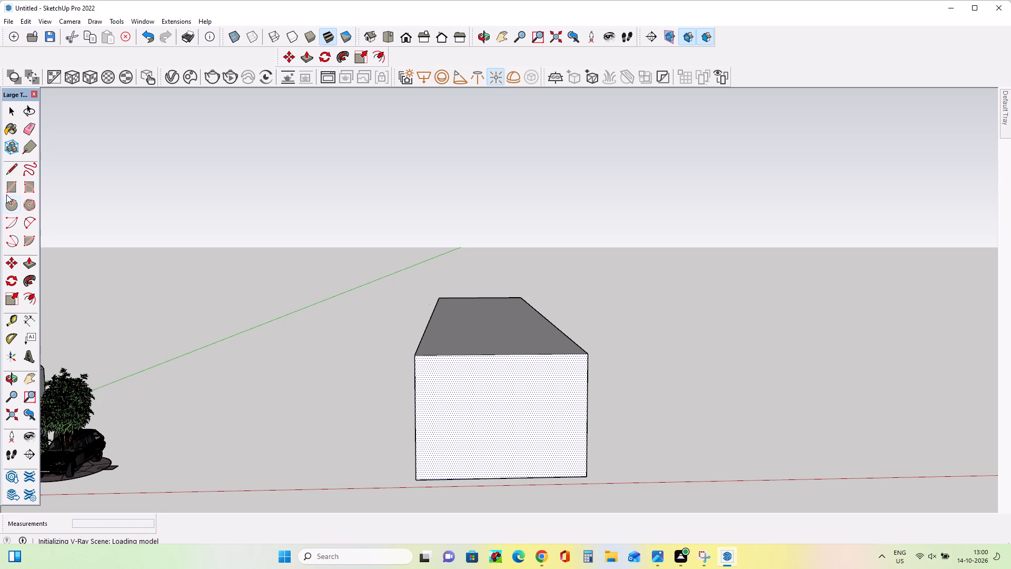
key("ctrl+z")
key("z")
key("ctrl+z")
key("ctrl+z")
key("ctrl+z")
type("zz")
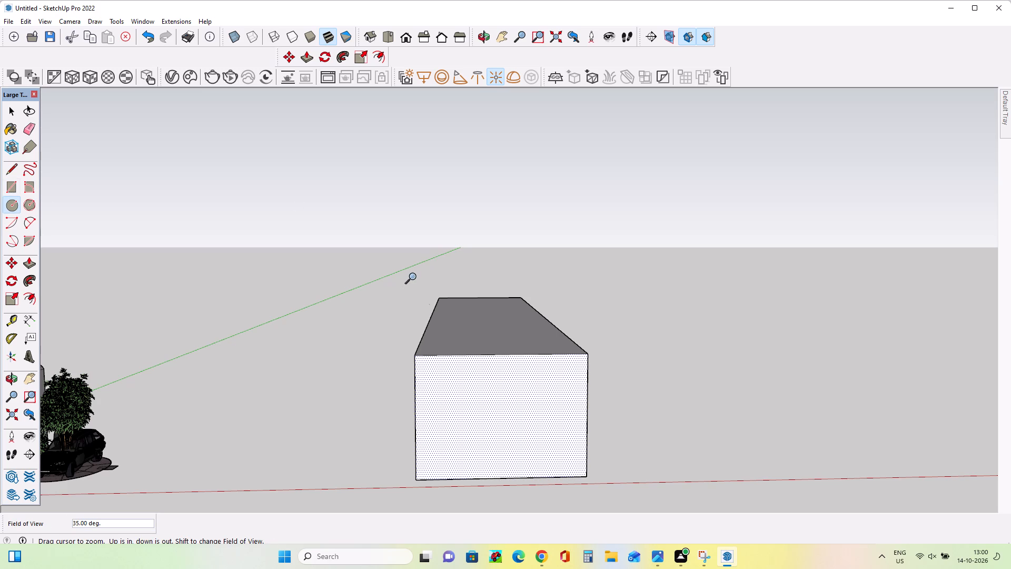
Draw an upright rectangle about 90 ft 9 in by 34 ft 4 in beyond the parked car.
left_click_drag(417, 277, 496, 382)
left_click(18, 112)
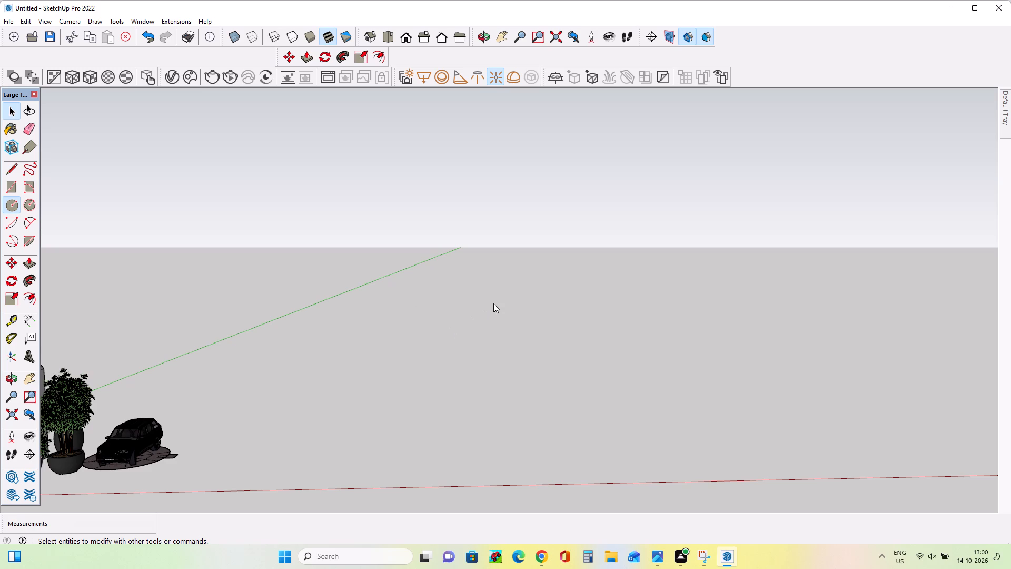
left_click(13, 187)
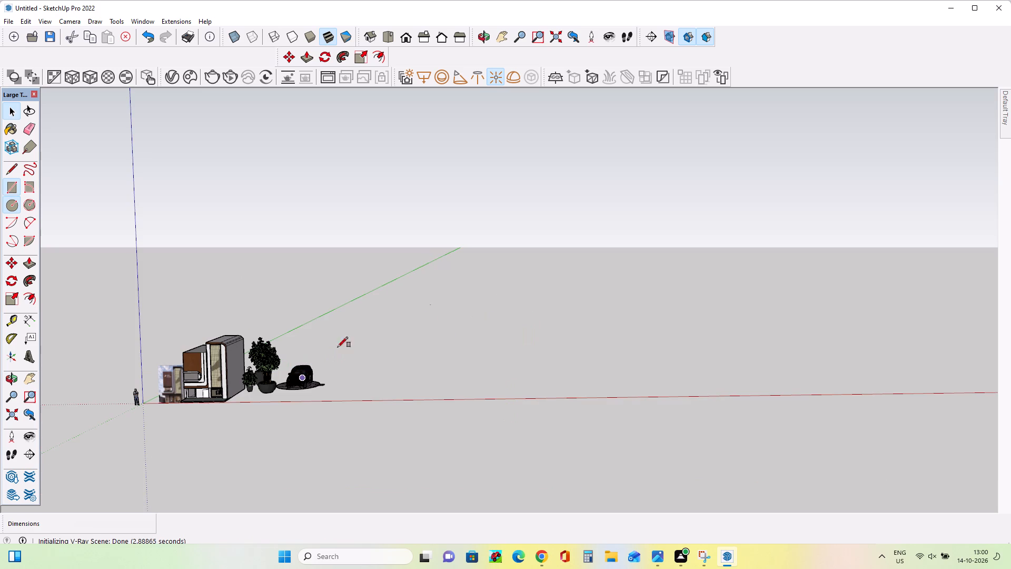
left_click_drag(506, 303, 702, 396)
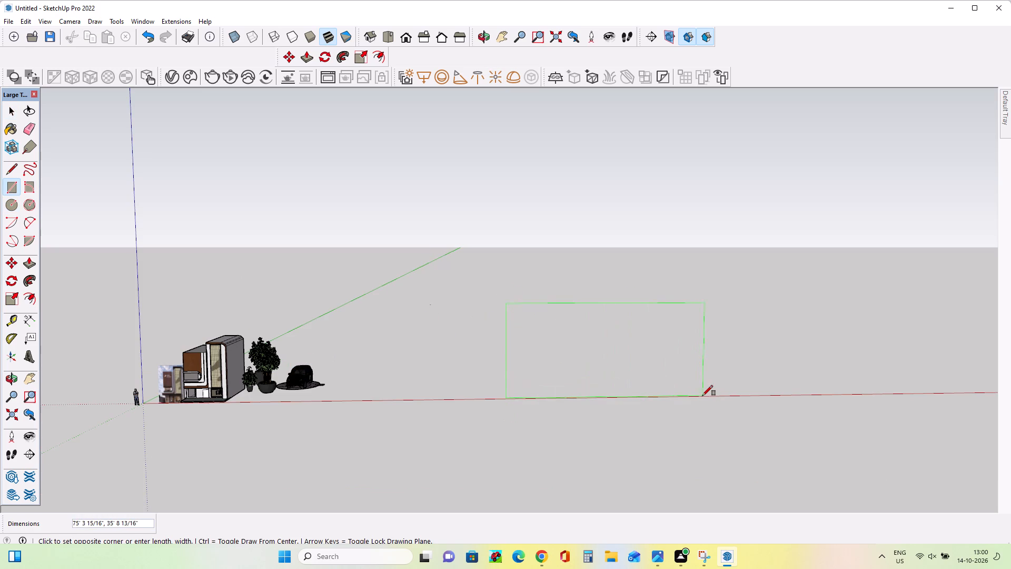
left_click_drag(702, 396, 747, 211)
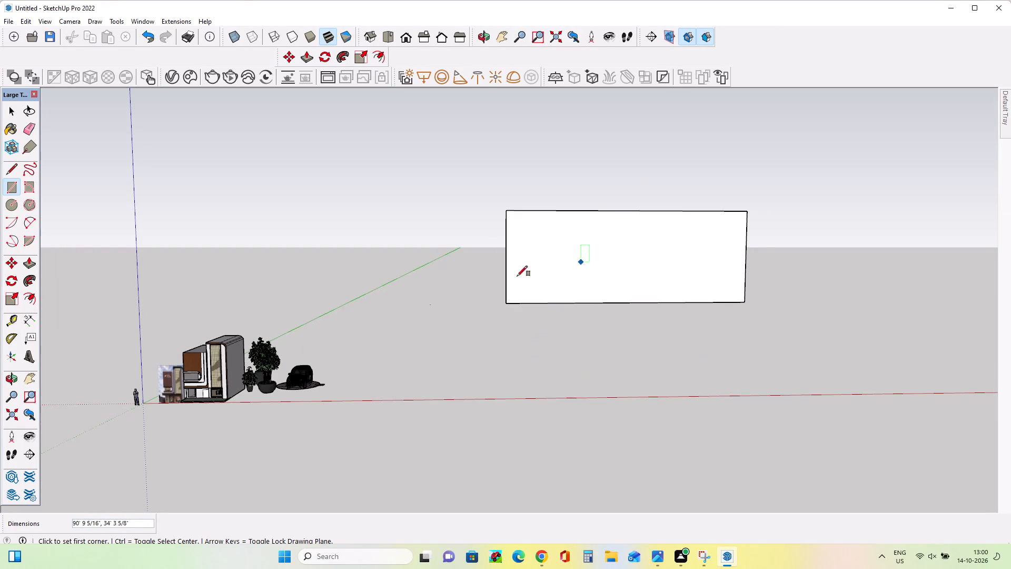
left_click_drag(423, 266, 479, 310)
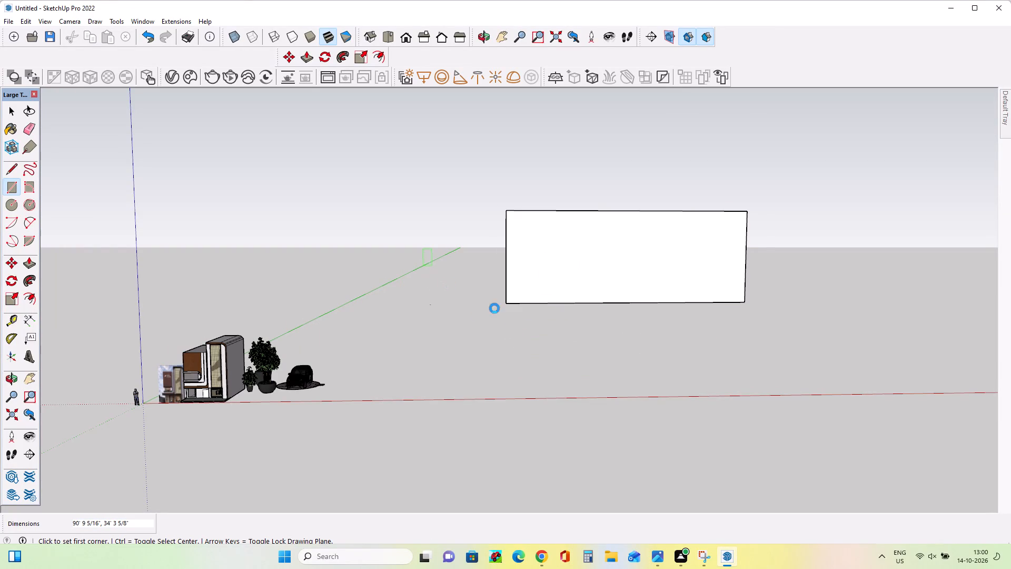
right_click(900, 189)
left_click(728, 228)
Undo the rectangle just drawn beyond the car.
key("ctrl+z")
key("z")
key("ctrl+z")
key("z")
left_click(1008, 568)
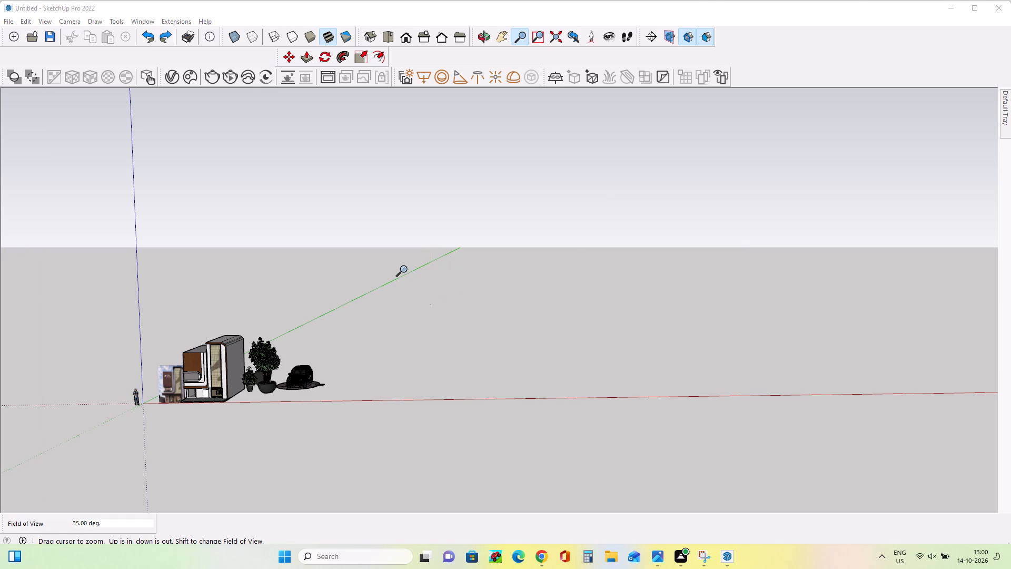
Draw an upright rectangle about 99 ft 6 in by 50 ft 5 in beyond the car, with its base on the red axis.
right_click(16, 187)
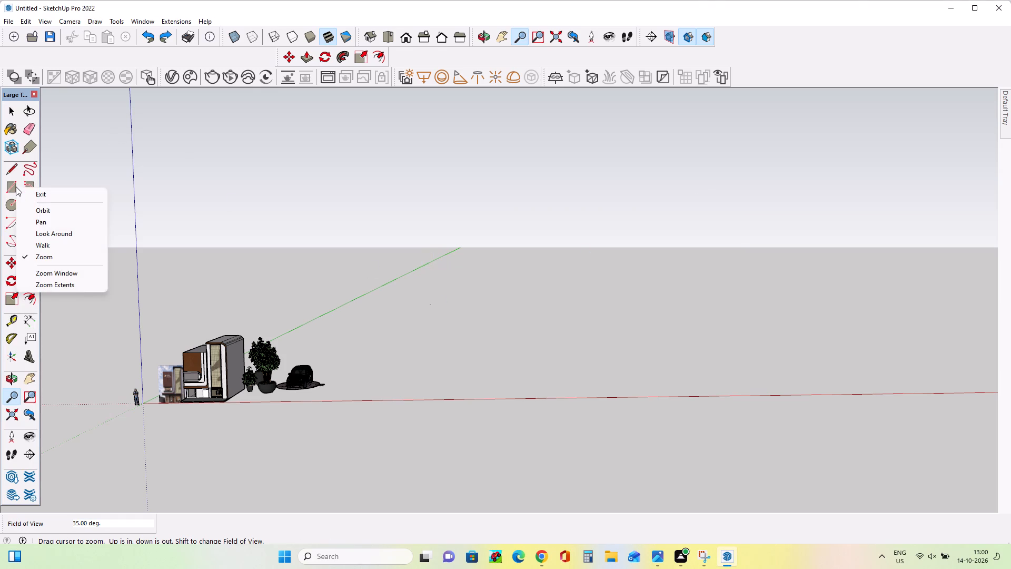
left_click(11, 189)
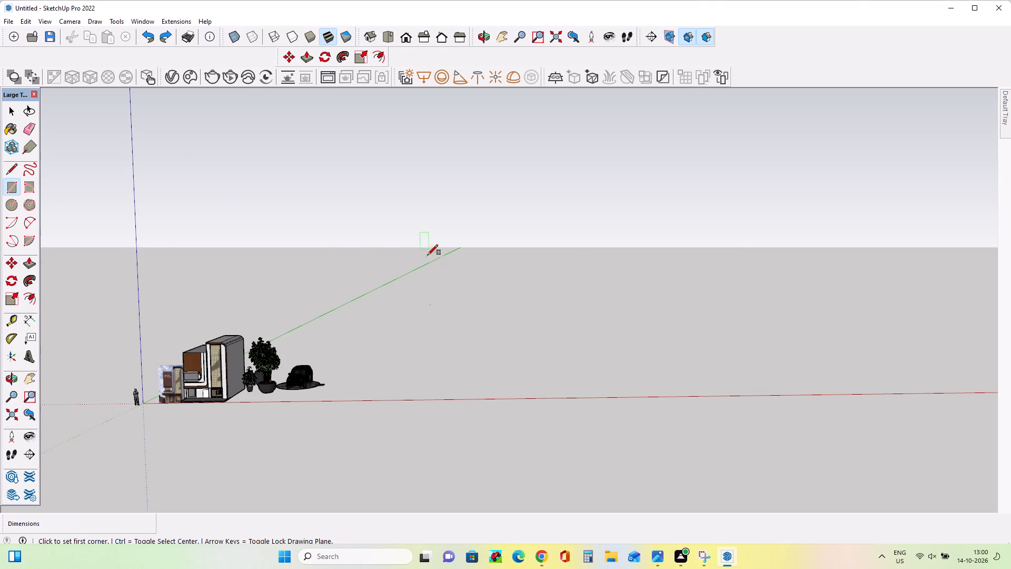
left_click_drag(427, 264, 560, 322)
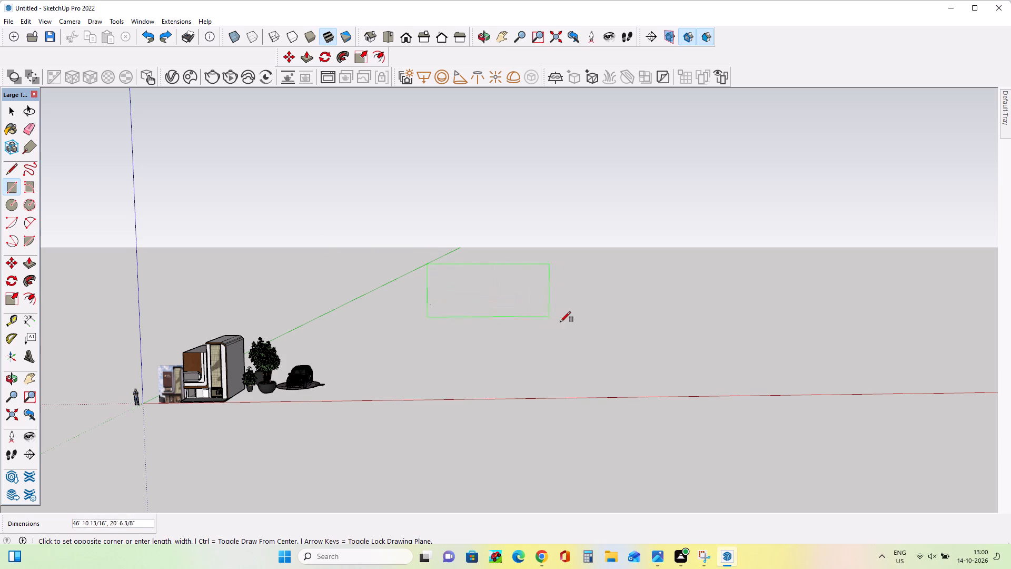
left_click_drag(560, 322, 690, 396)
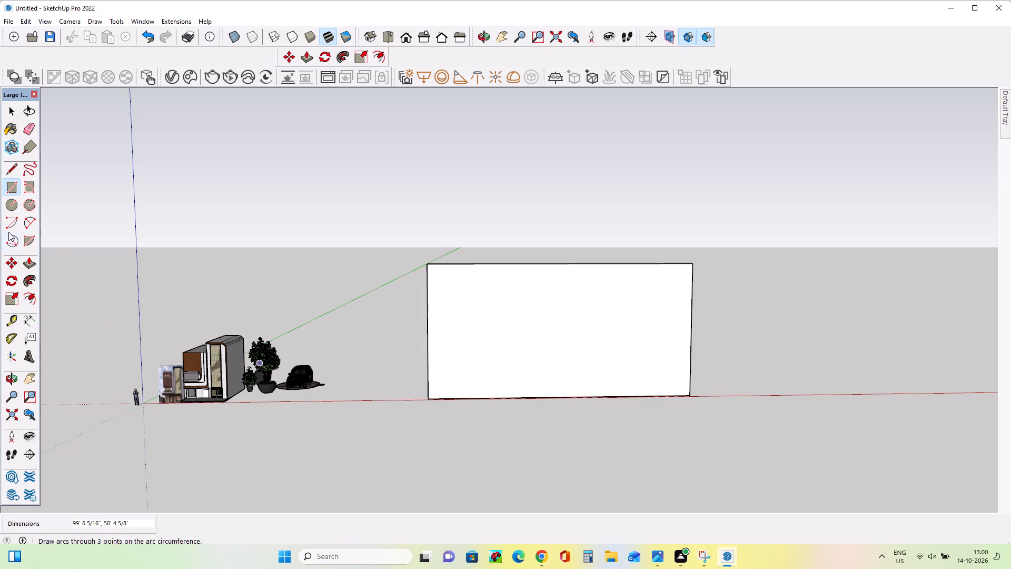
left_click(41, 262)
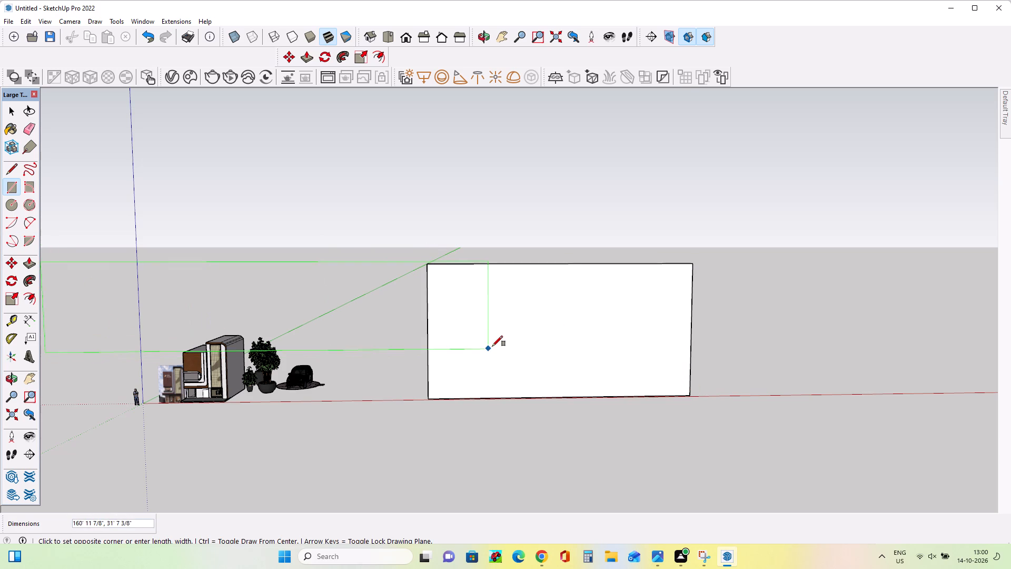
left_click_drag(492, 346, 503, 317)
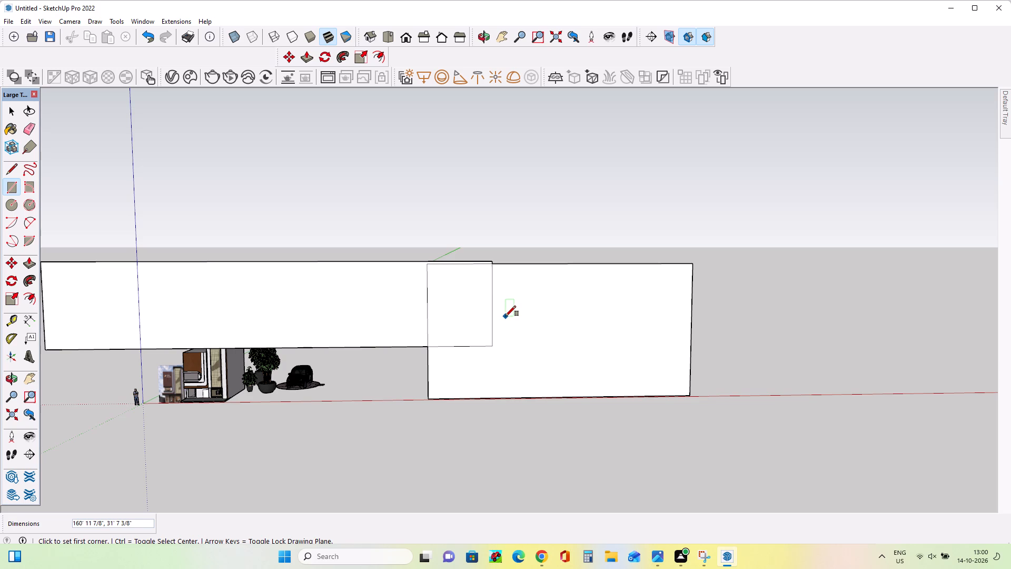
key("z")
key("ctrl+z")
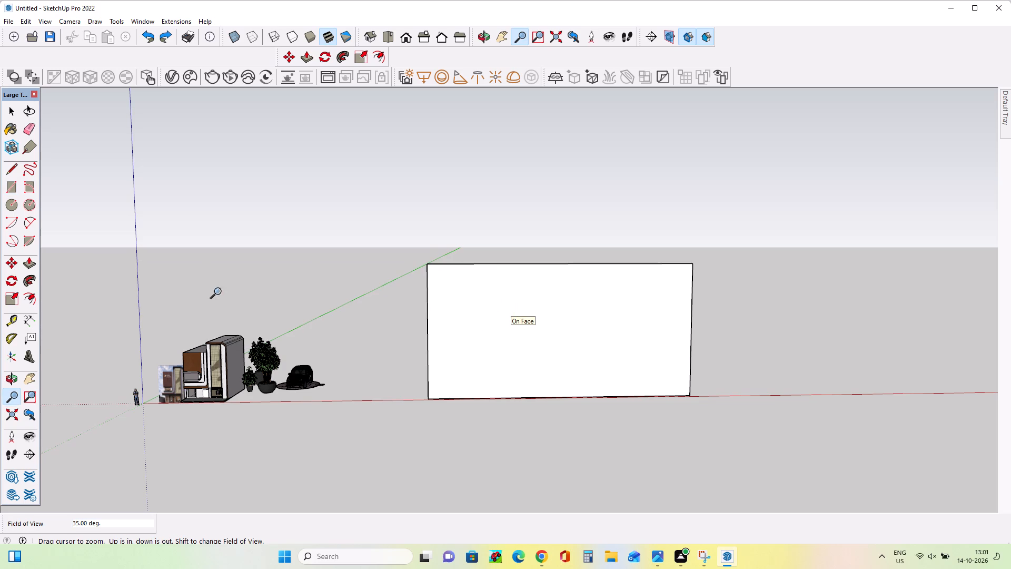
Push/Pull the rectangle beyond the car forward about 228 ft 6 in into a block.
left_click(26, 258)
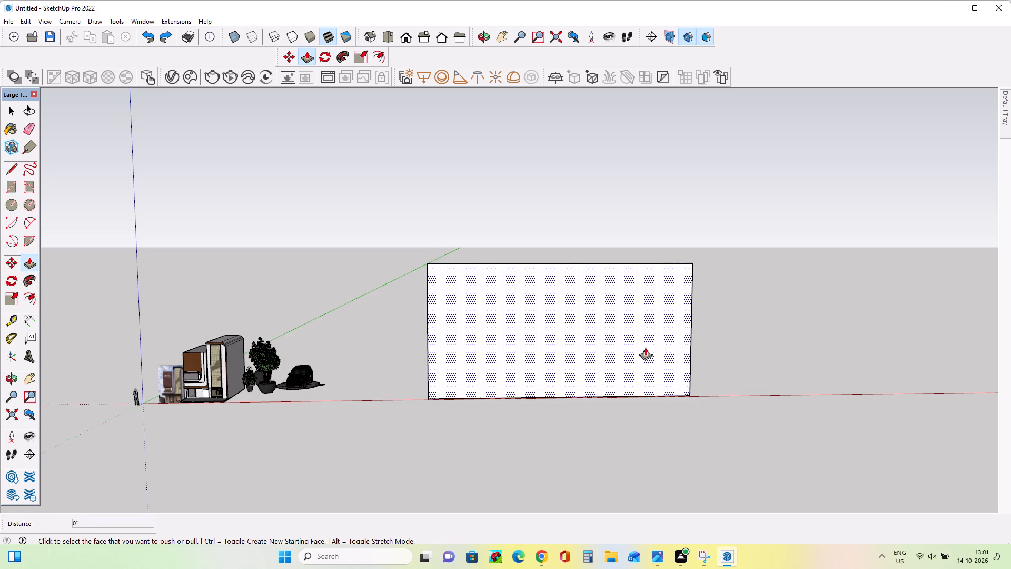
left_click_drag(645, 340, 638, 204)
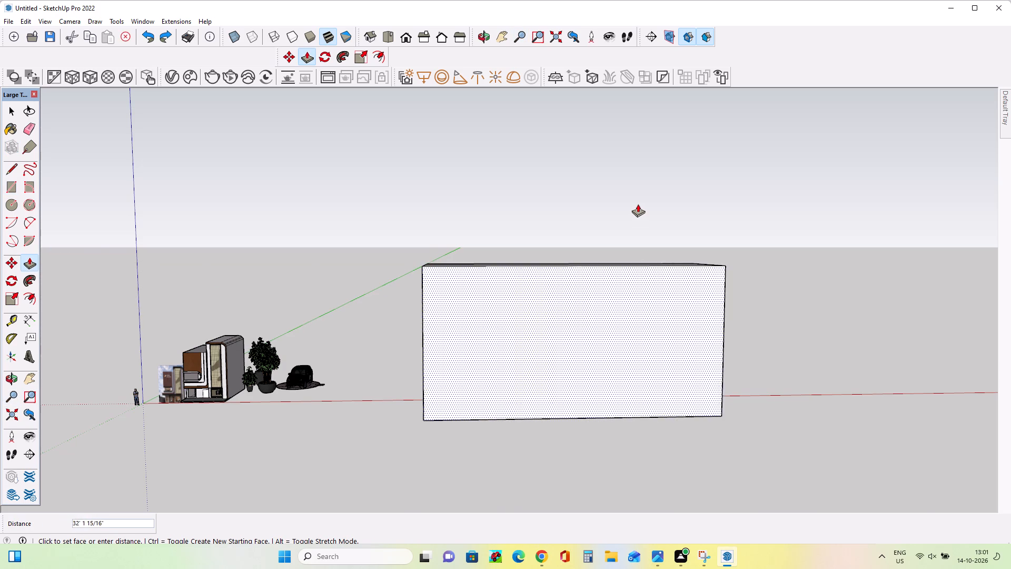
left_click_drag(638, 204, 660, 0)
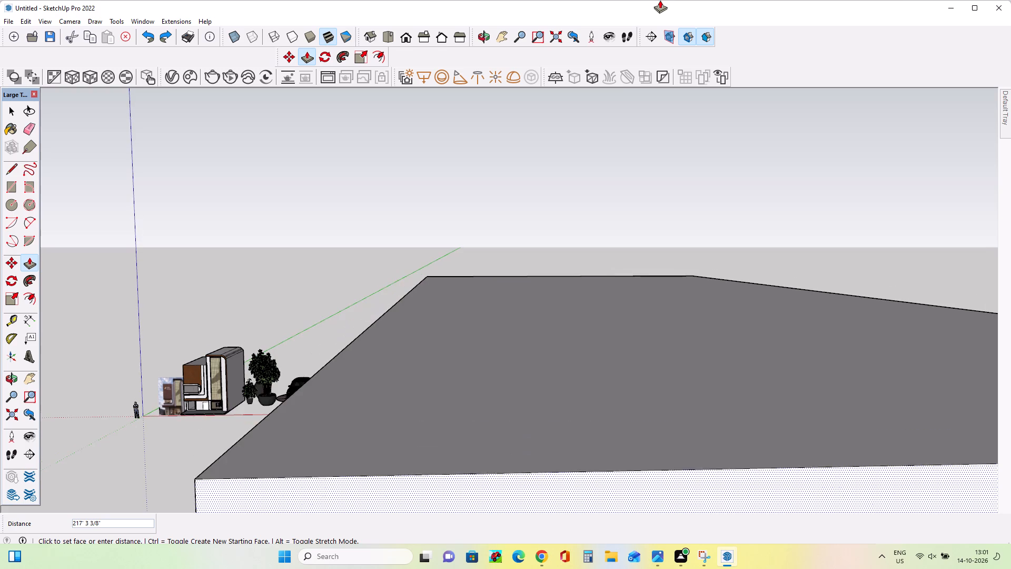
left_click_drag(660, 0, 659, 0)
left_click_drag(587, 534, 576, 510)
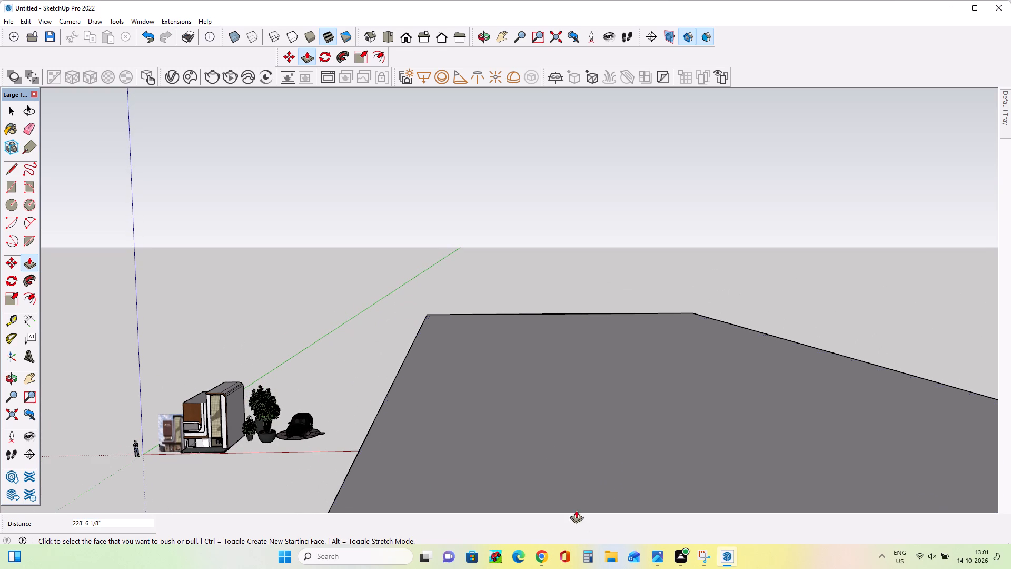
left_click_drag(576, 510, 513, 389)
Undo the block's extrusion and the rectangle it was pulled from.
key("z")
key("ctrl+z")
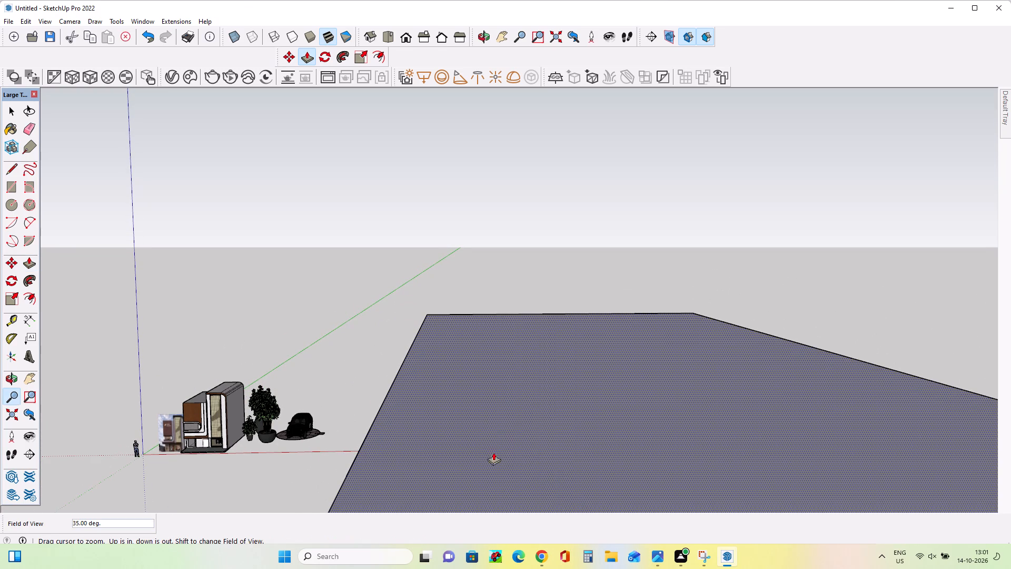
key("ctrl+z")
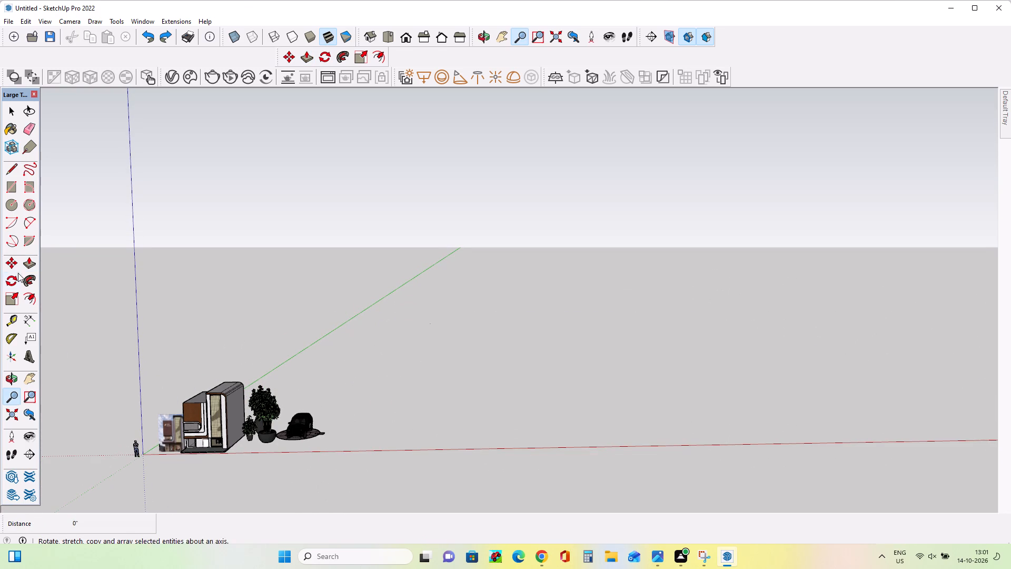
Draw a tall upright rectangle about 102 ft 3 in by 113 ft 3 in beside the car, with its base on the red axis.
left_click(27, 264)
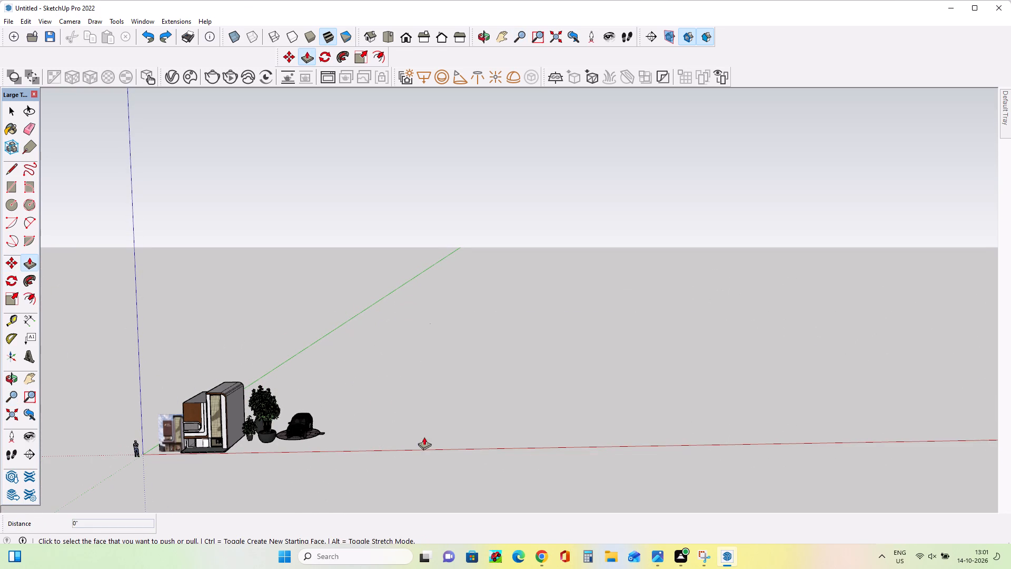
left_click_drag(9, 178, 12, 184)
left_click(13, 187)
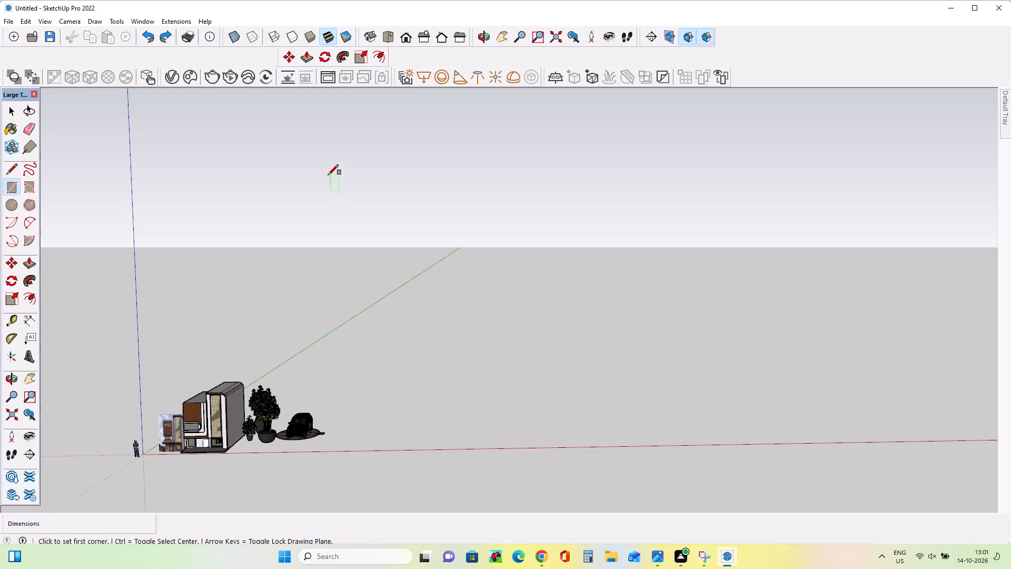
left_click_drag(324, 143, 504, 420)
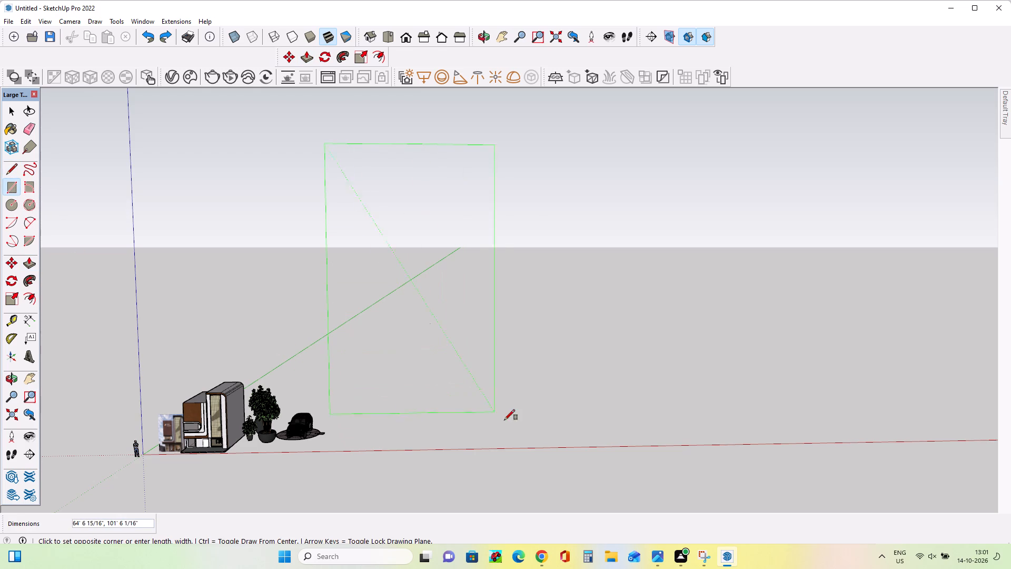
left_click_drag(504, 420, 603, 449)
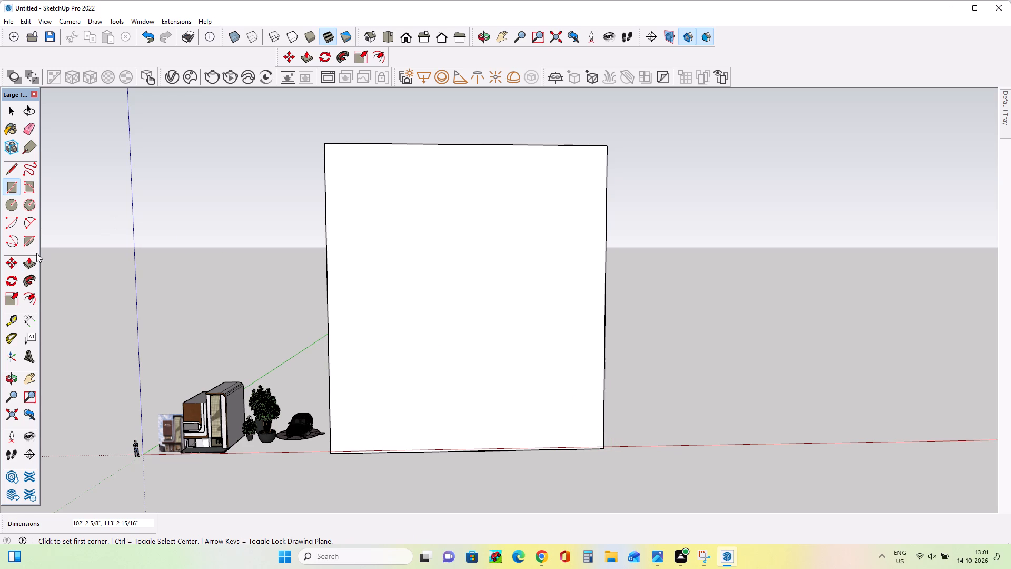
Push/Pull the tall rectangle forward about 507 ft 9 in to form the neighbouring block.
left_click(28, 266)
left_click_drag(449, 409, 475, 218)
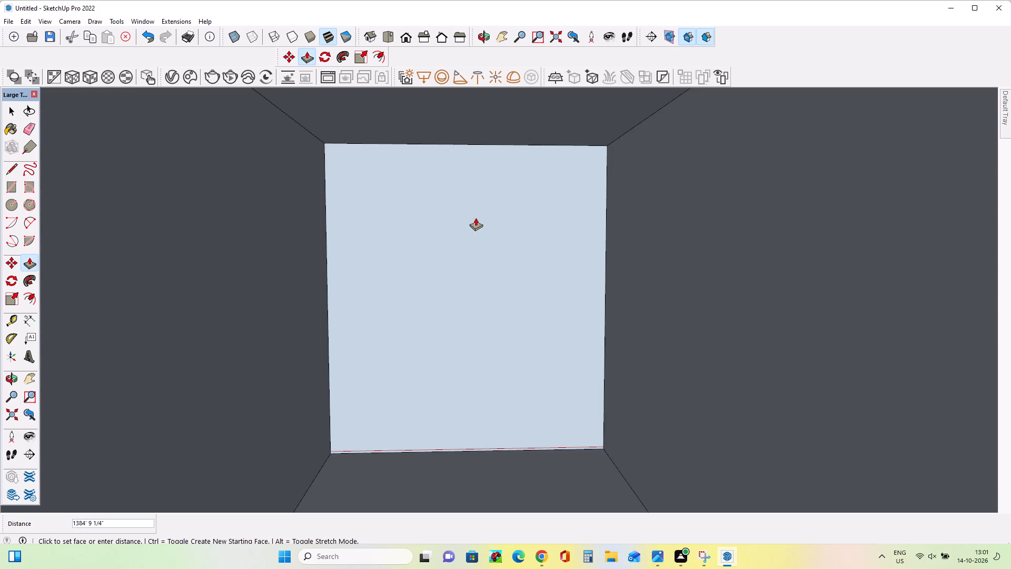
left_click_drag(475, 218, 530, 347)
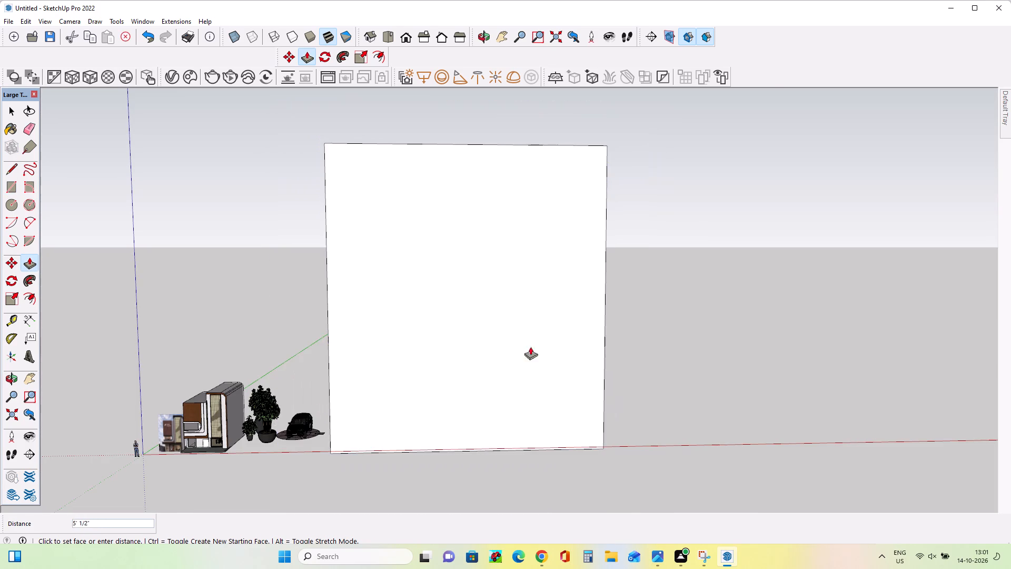
left_click_drag(530, 347, 543, 153)
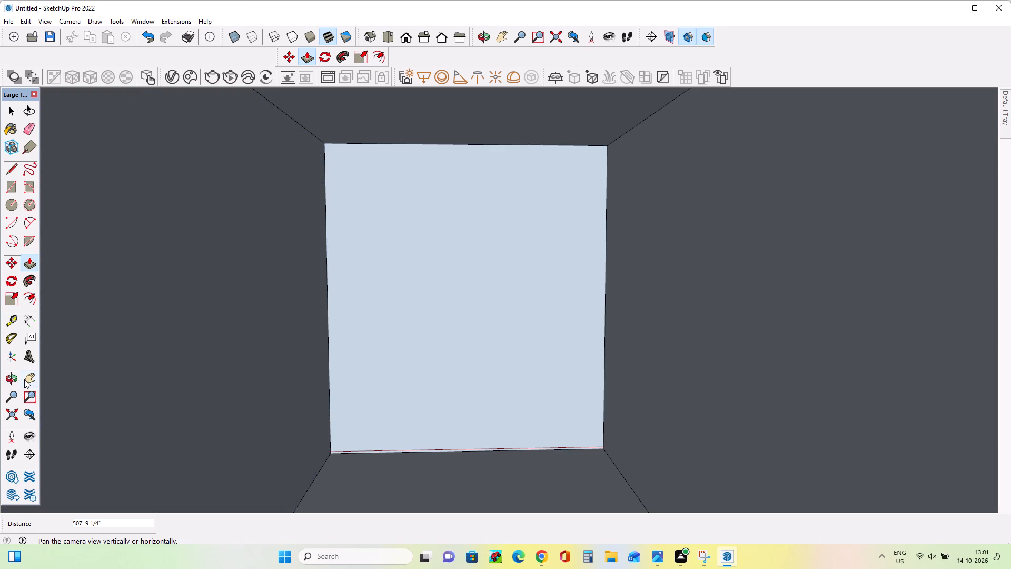
Examine the new block's side face and its placement relative to the shopfront, planters and car.
left_click(24, 379)
left_click_drag(257, 438, 653, 254)
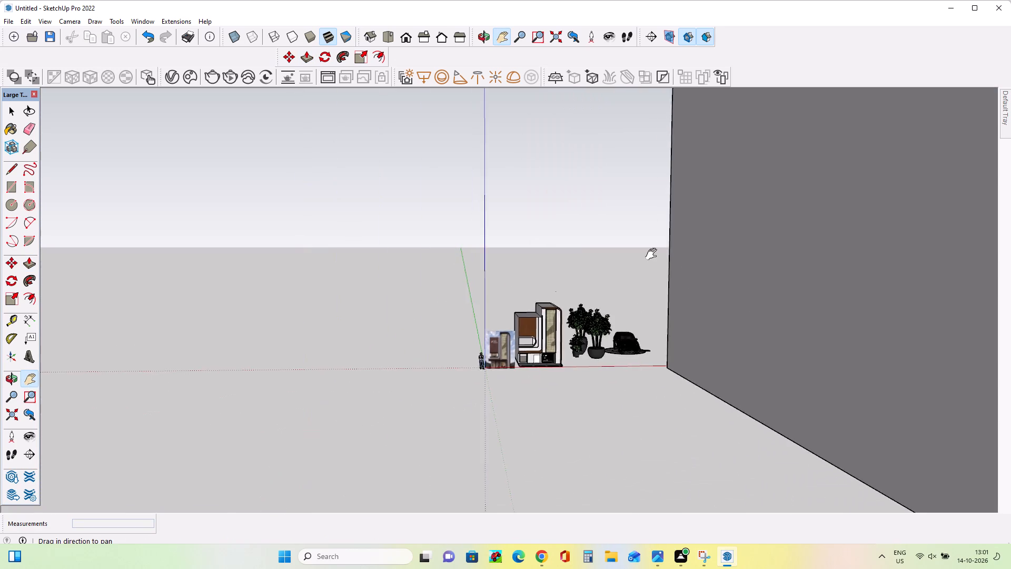
left_click_drag(653, 254, 444, 221)
left_click_drag(444, 221, 532, 194)
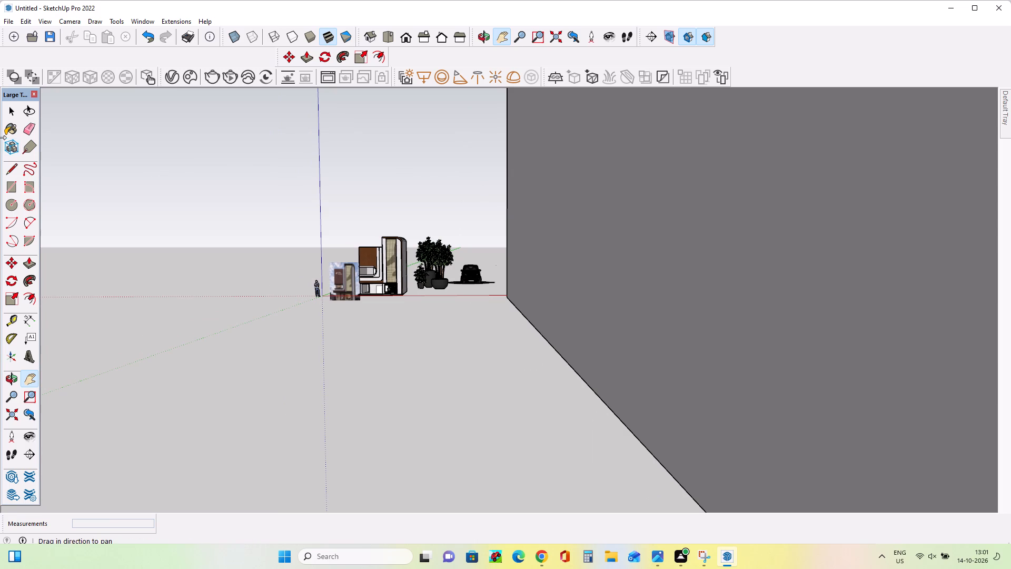
left_click(9, 95)
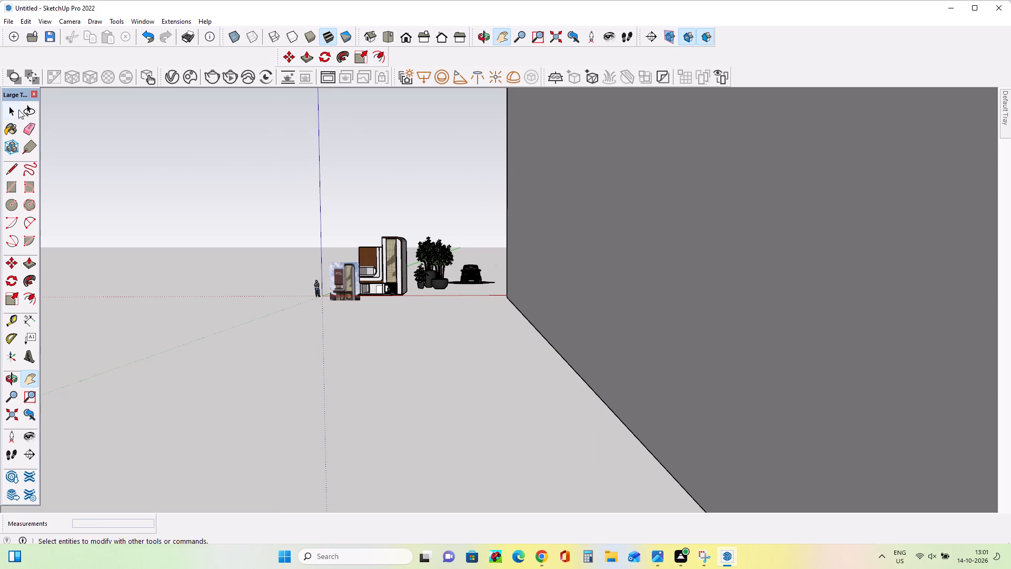
left_click(18, 110)
left_click_drag(467, 91, 1010, 568)
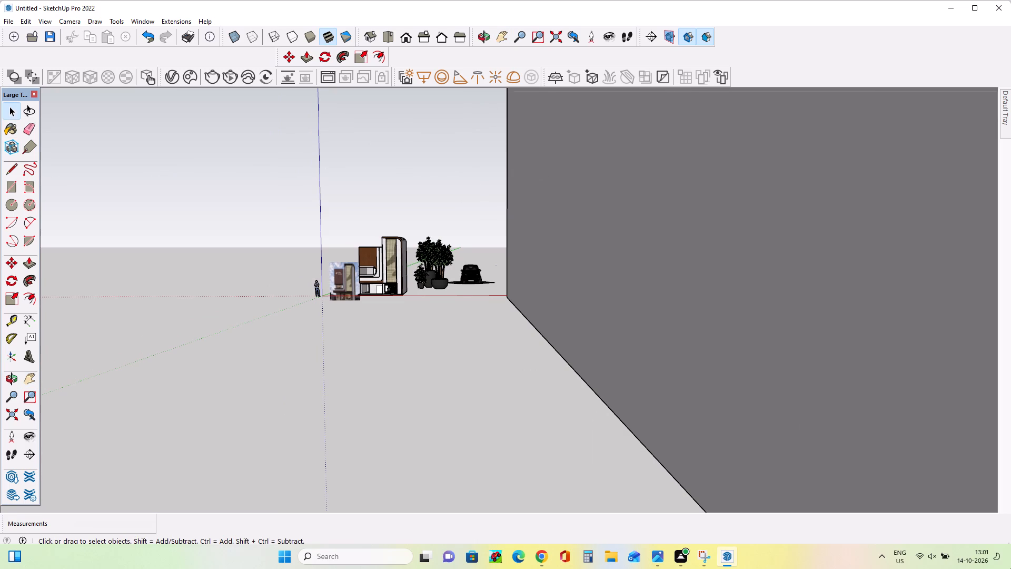
left_click_drag(928, 529, 741, 400)
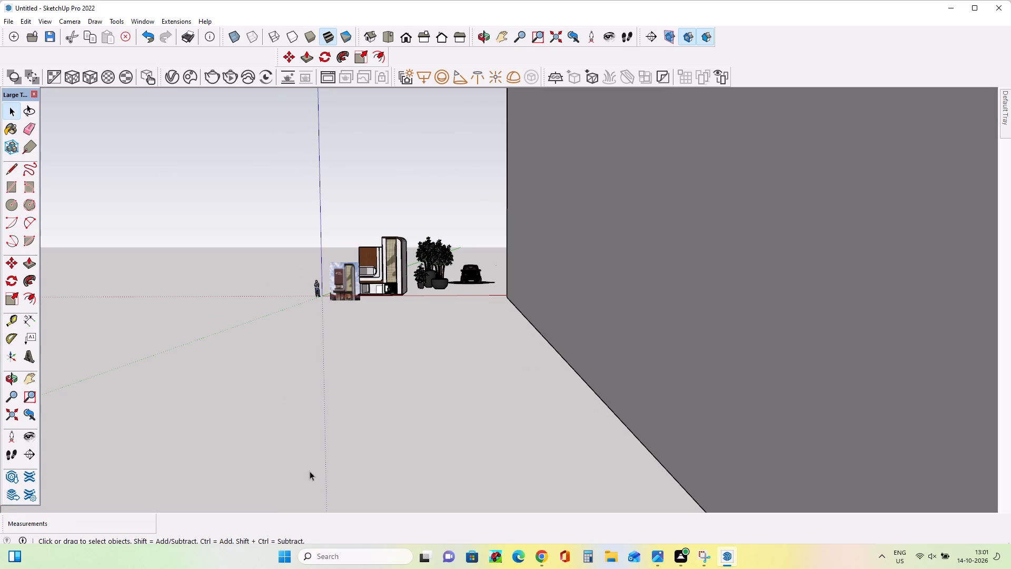
left_click(29, 377)
left_click_drag(741, 260, 485, 191)
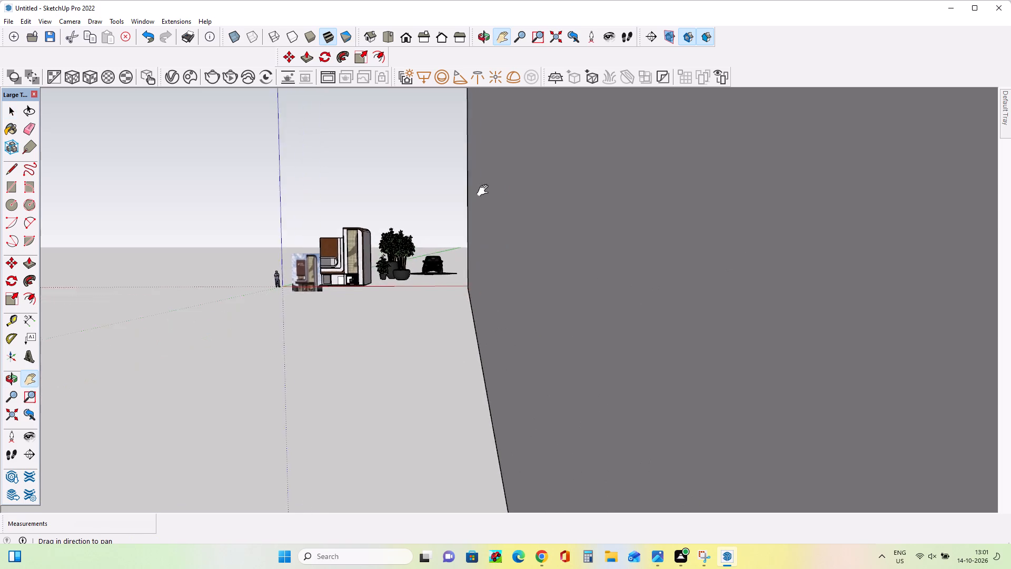
Examine the large neighbouring block's side face and its scale against the shopfront, planters and car.
left_click_drag(485, 191, 448, 266)
scroll(514, 168, "down", 13)
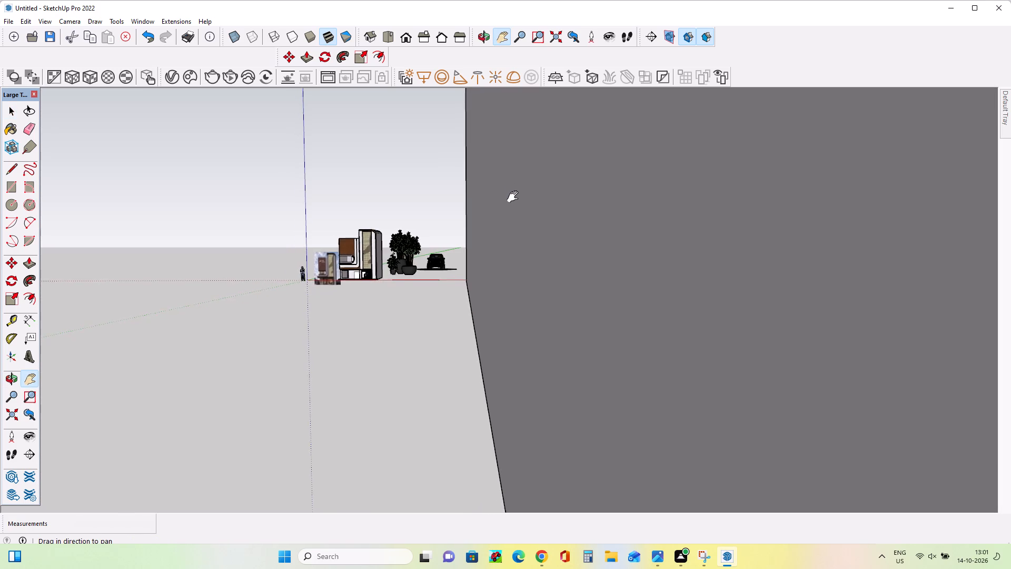
scroll(515, 197, "down", 11)
left_click_drag(775, 211, 405, 425)
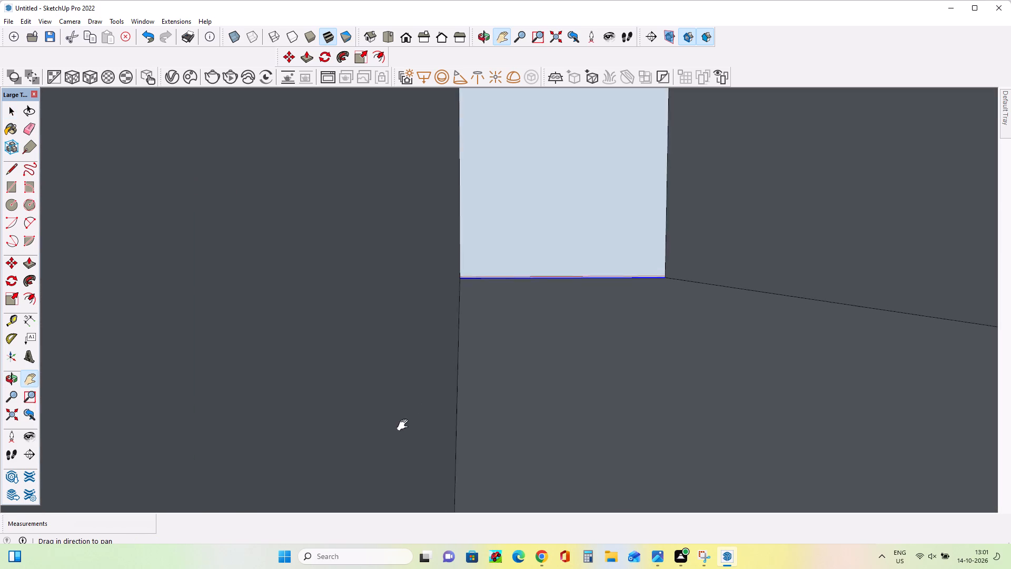
left_click_drag(405, 425, 397, 436)
scroll(990, 172, "down", 20)
scroll(990, 172, "down", 1)
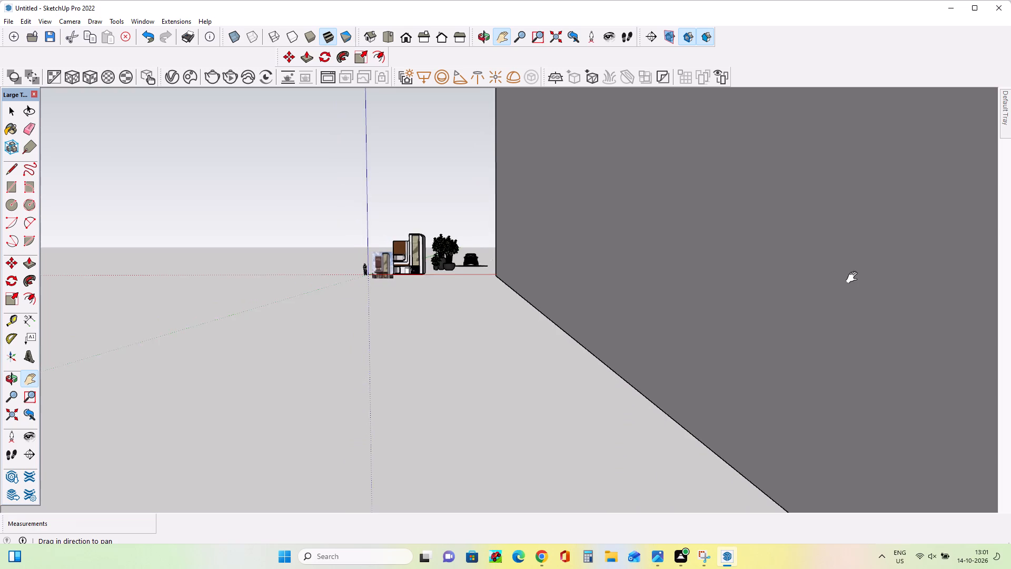
scroll(854, 278, "down", 7)
left_click_drag(846, 260, 508, 568)
left_click_drag(918, 204, 736, 547)
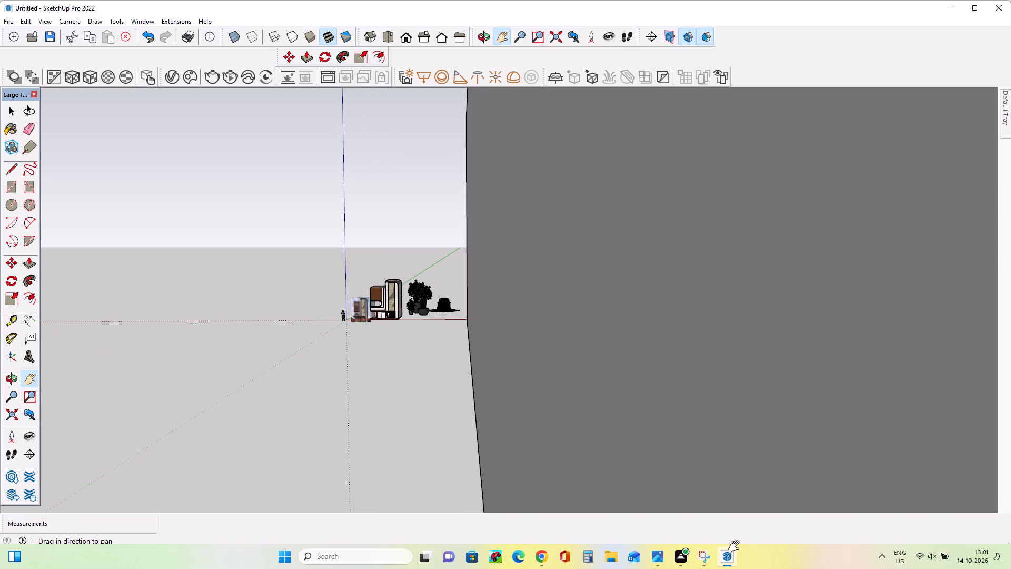
left_click_drag(736, 547, 674, 562)
left_click_drag(714, 235, 680, 426)
left_click_drag(901, 218, 841, 418)
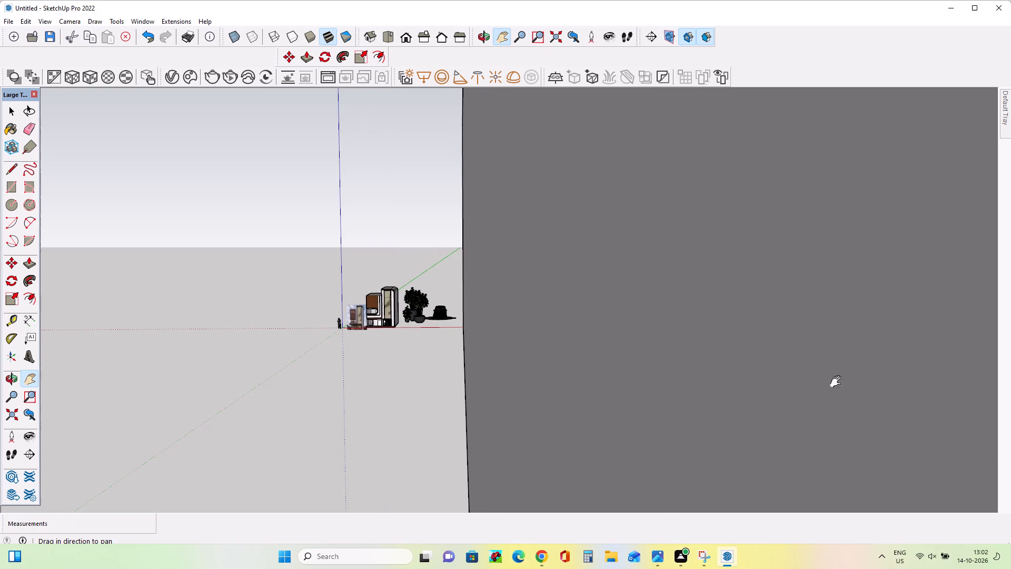
left_click_drag(857, 301, 834, 391)
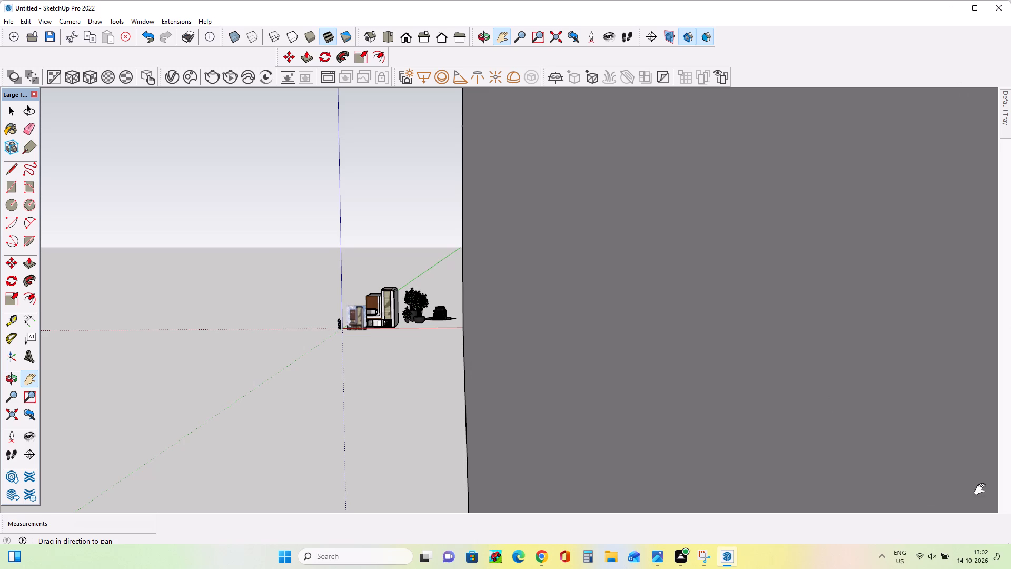
Undo the neighbouring block's extrusion and the rectangle it was pulled from.
key("z")
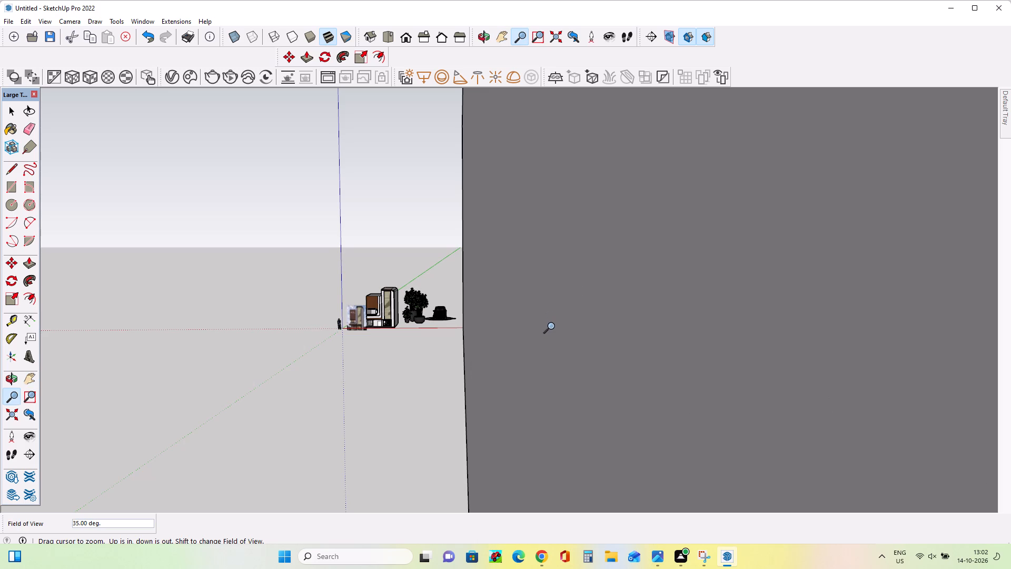
key("z")
key("z")
key("ctrl+z")
key("ctrl+z")
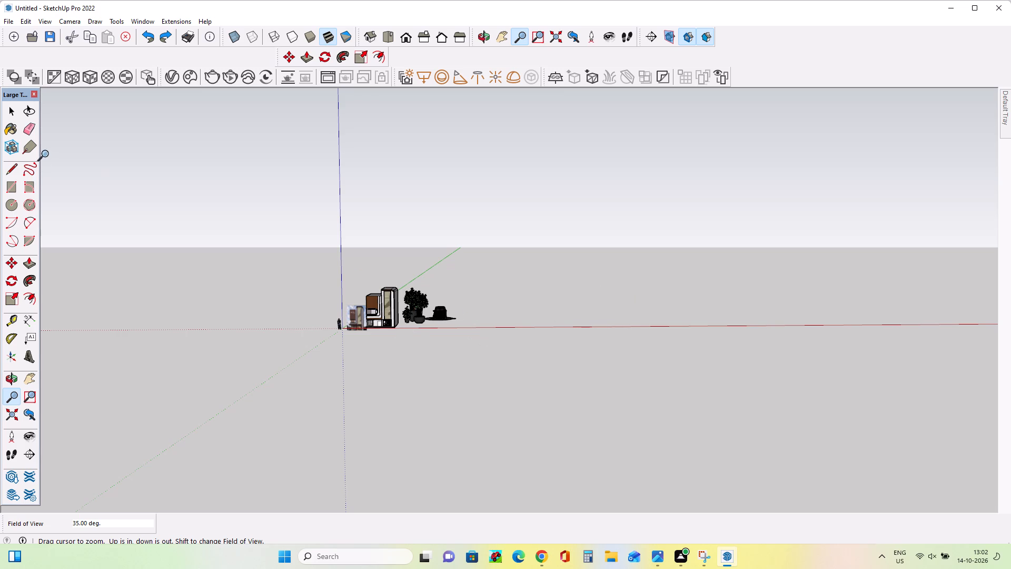
Draw an upright square about 13 ft 11 in per side beyond the car, with its base near the red axis.
left_click_drag(6, 184, 25, 198)
left_click(14, 185)
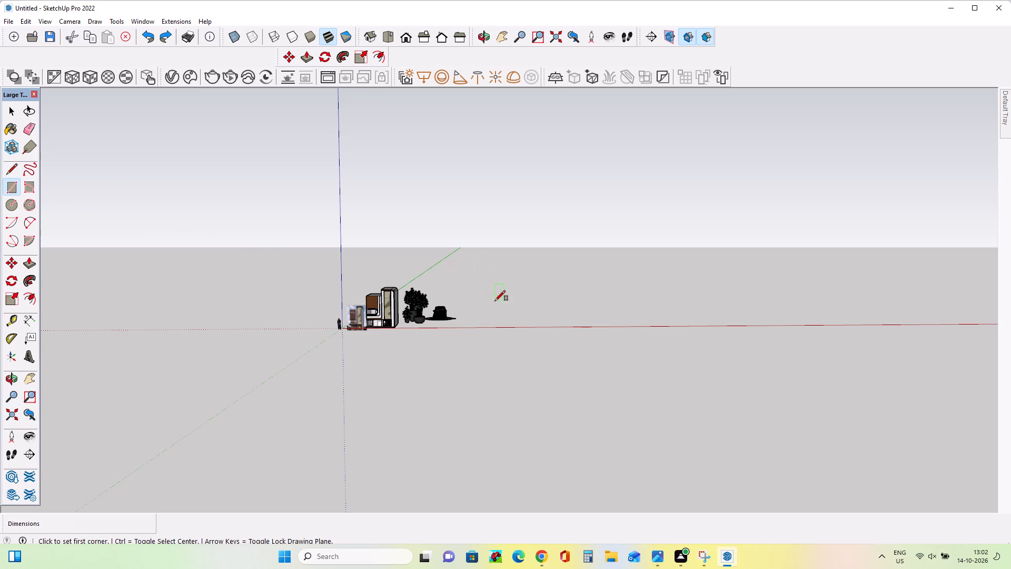
left_click_drag(499, 302, 530, 325)
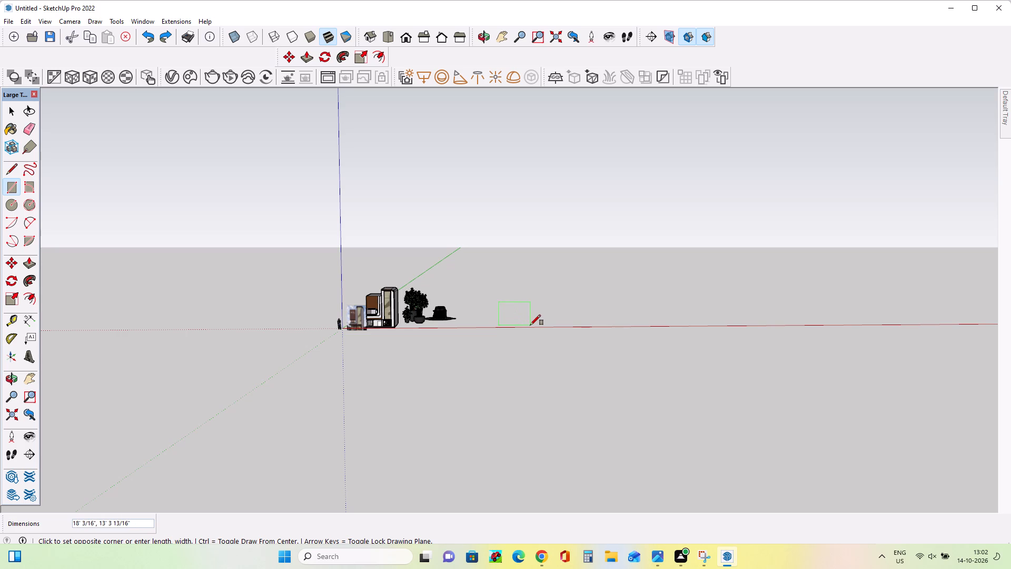
left_click_drag(530, 325, 526, 326)
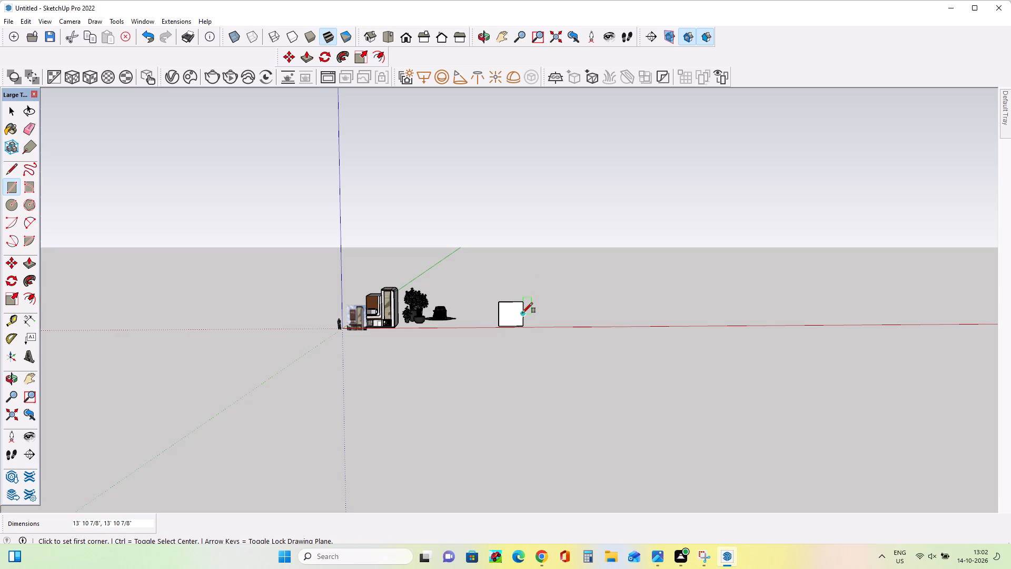
Push/Pull the upright square backward about 240 ft 6 in to form a long narrow block.
scroll(529, 343, "up", 1)
scroll(531, 336, "down", 7)
scroll(533, 321, "up", 5)
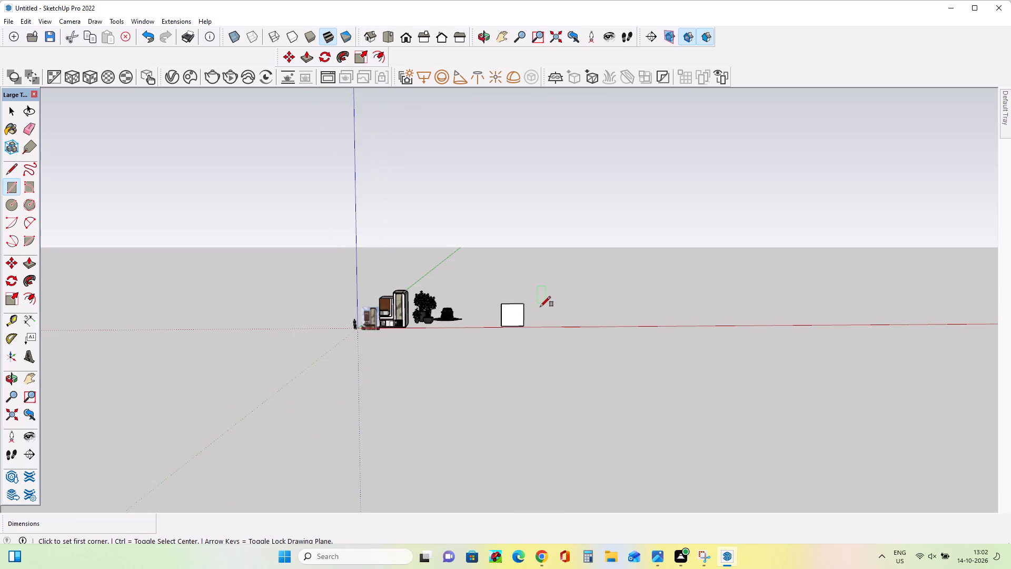
scroll(540, 307, "up", 7)
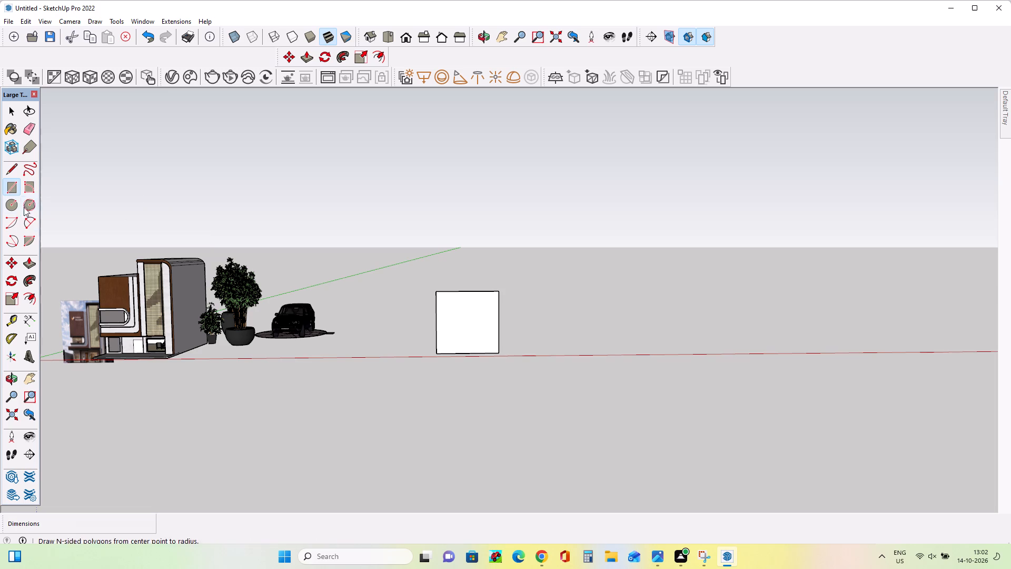
left_click(28, 260)
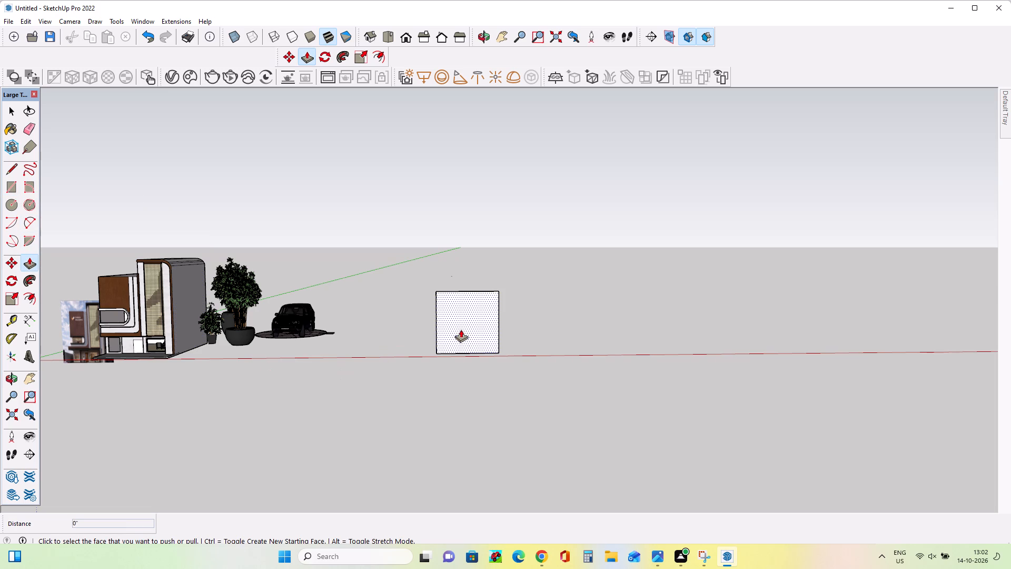
left_click_drag(475, 331, 490, 234)
right_click_drag(489, 261, 490, 254)
right_click(490, 235)
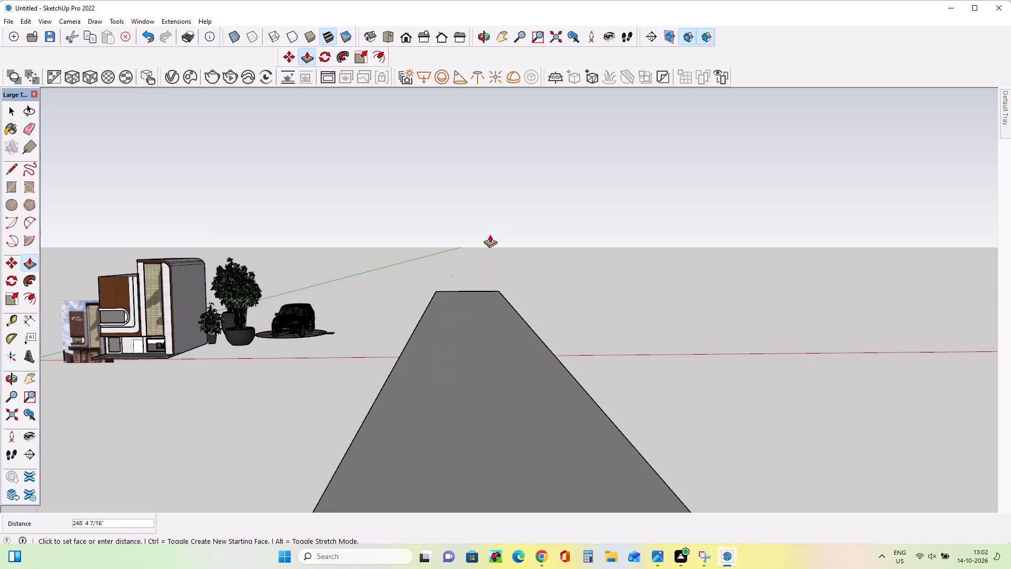
left_click_drag(490, 234, 440, 439)
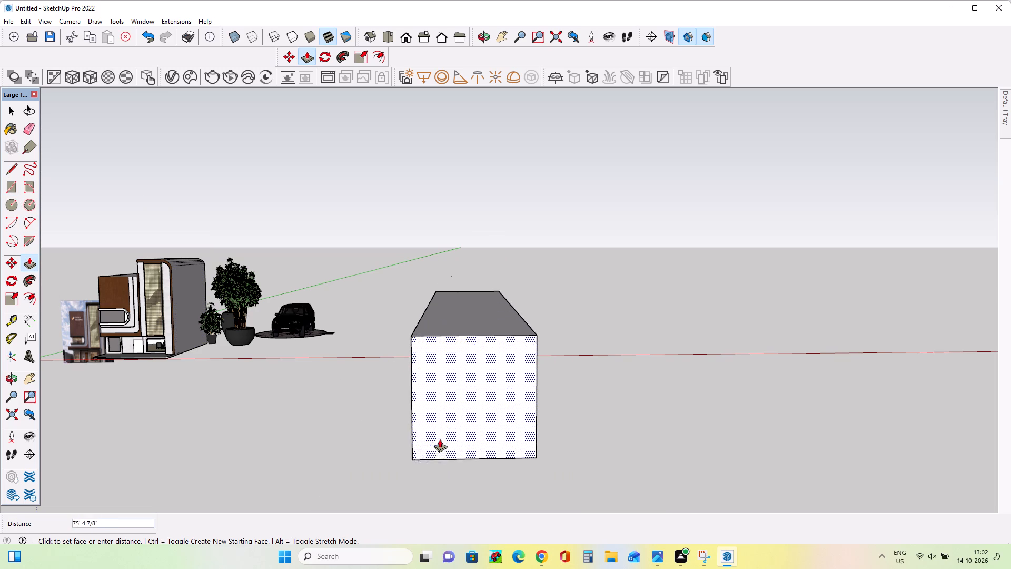
left_click_drag(440, 439, 468, 234)
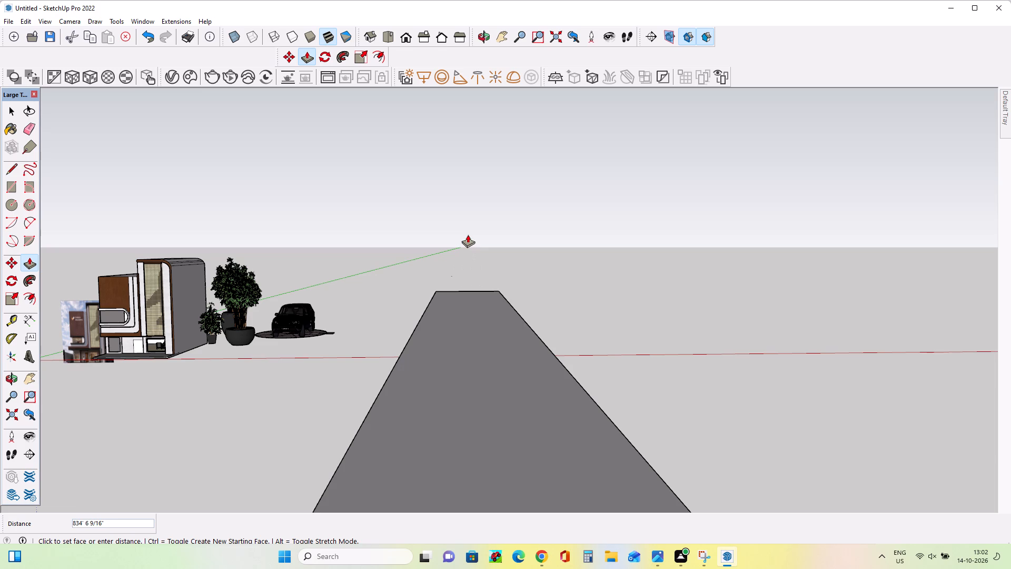
left_click_drag(468, 234, 477, 272)
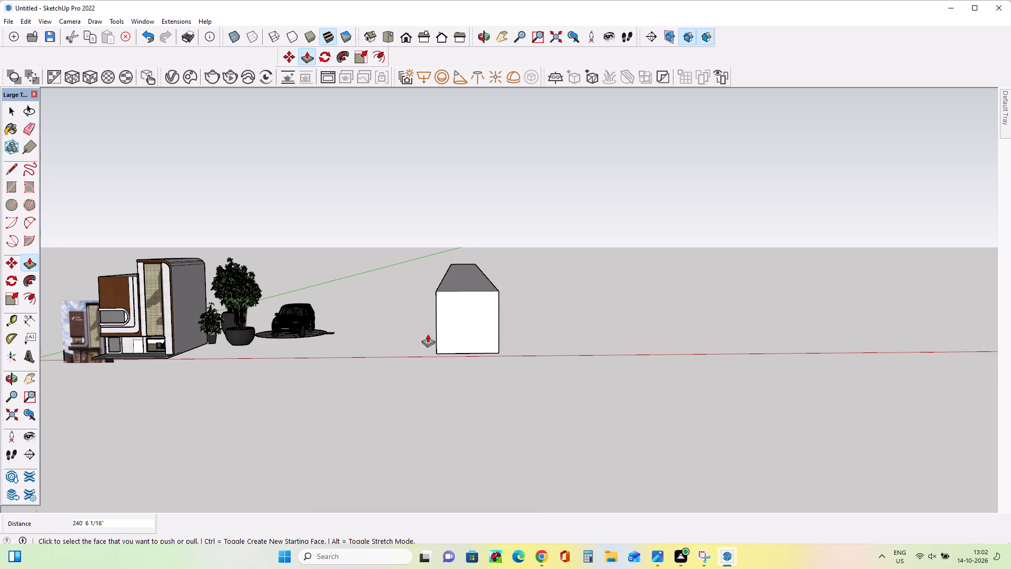
Push/Pull the narrow block's top face upward about 130 ft 7 in.
left_click_drag(463, 289, 421, 344)
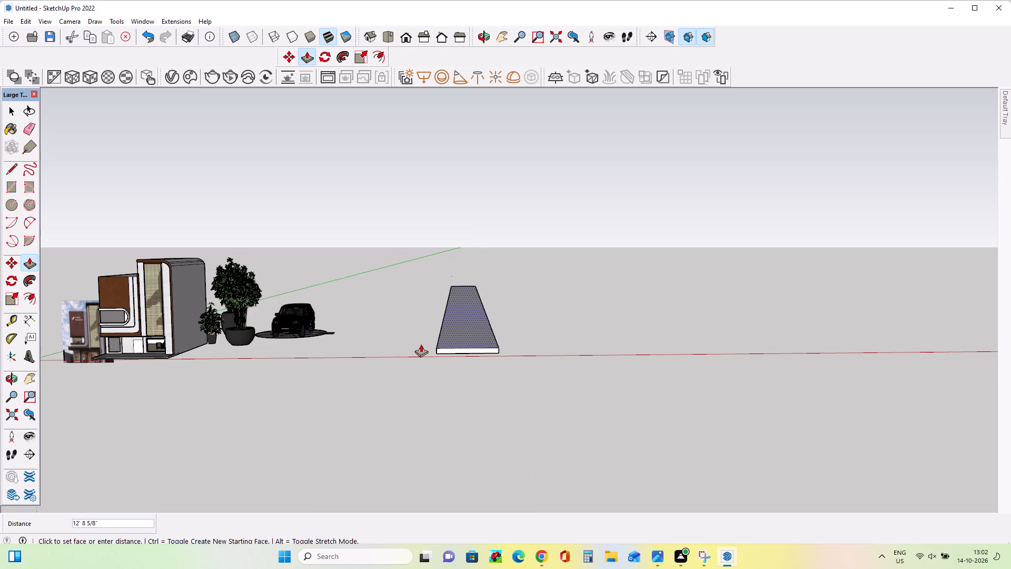
left_click_drag(421, 344, 334, 40)
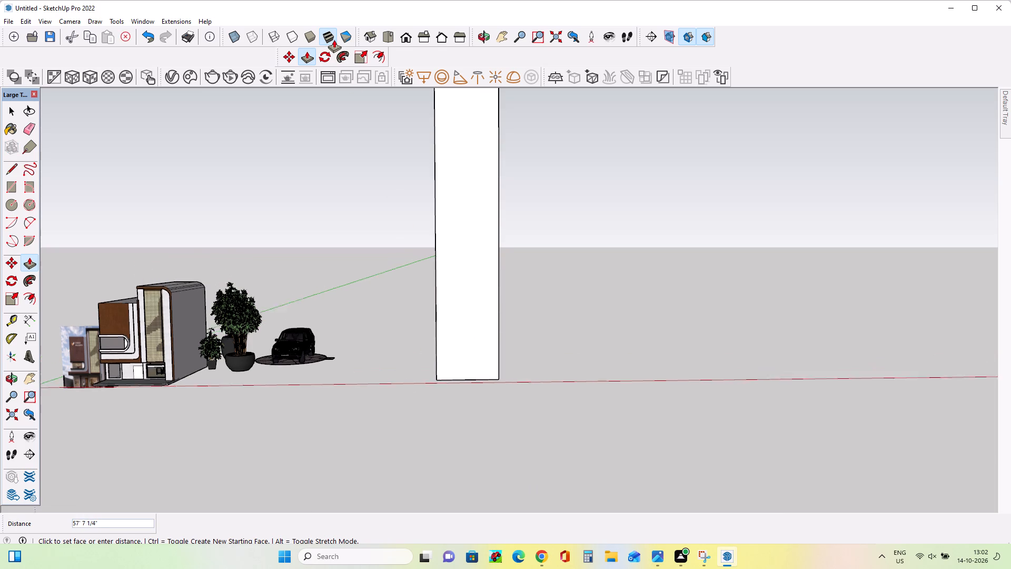
left_click_drag(334, 40, 333, 48)
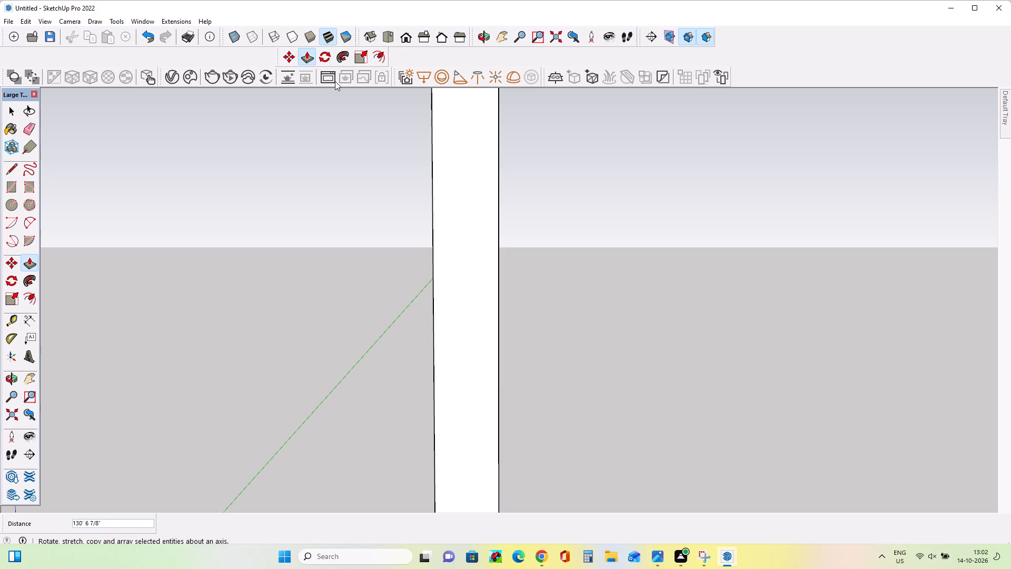
left_click_drag(338, 121, 330, 60)
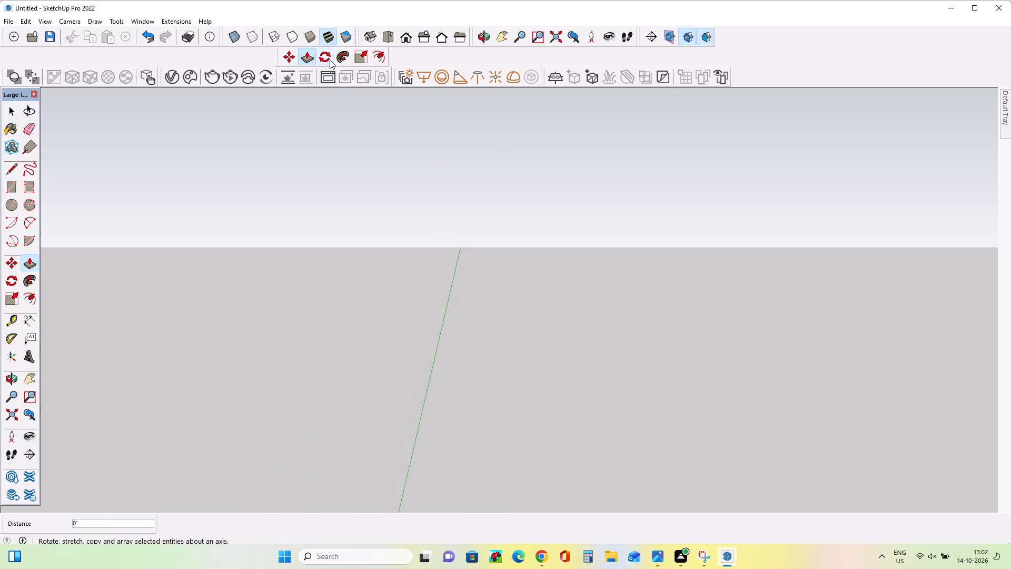
left_click(328, 125)
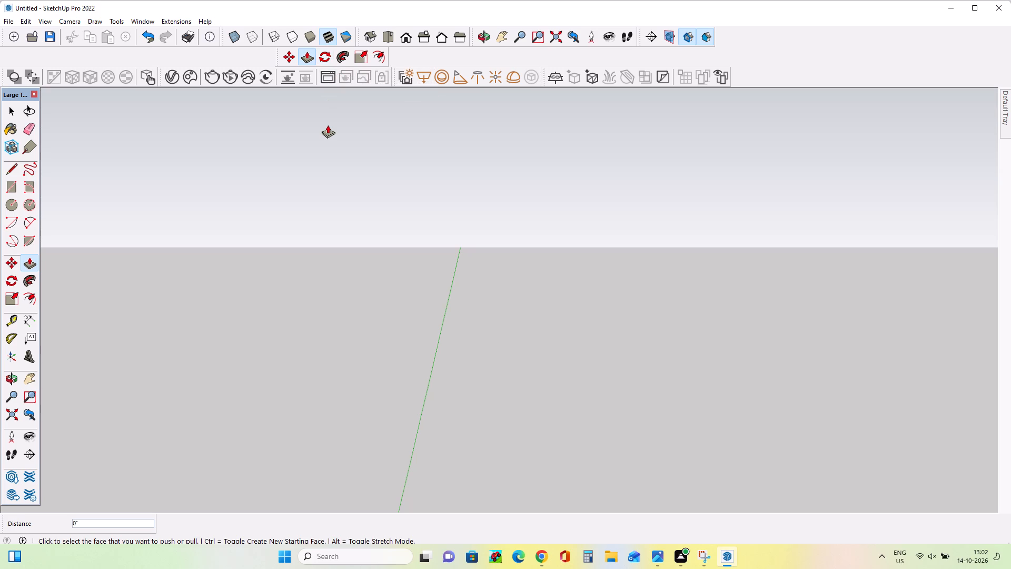
Push/Pull the block's top face upward by about another 733 ft 10 in, stretching it into a very tall tower.
left_click_drag(469, 420, 469, 370)
scroll(445, 367, "down", 20)
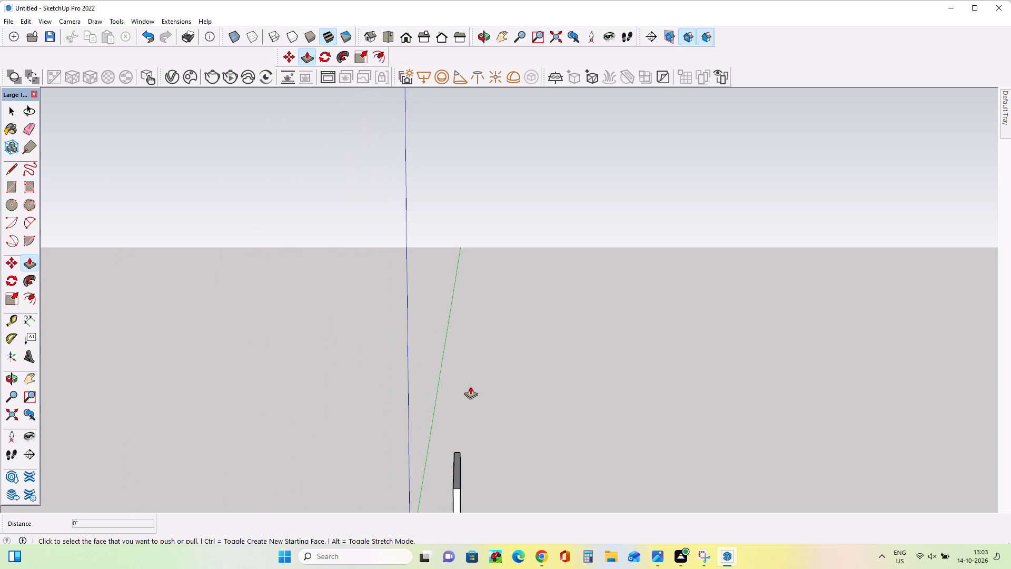
left_click_drag(459, 464, 454, 361)
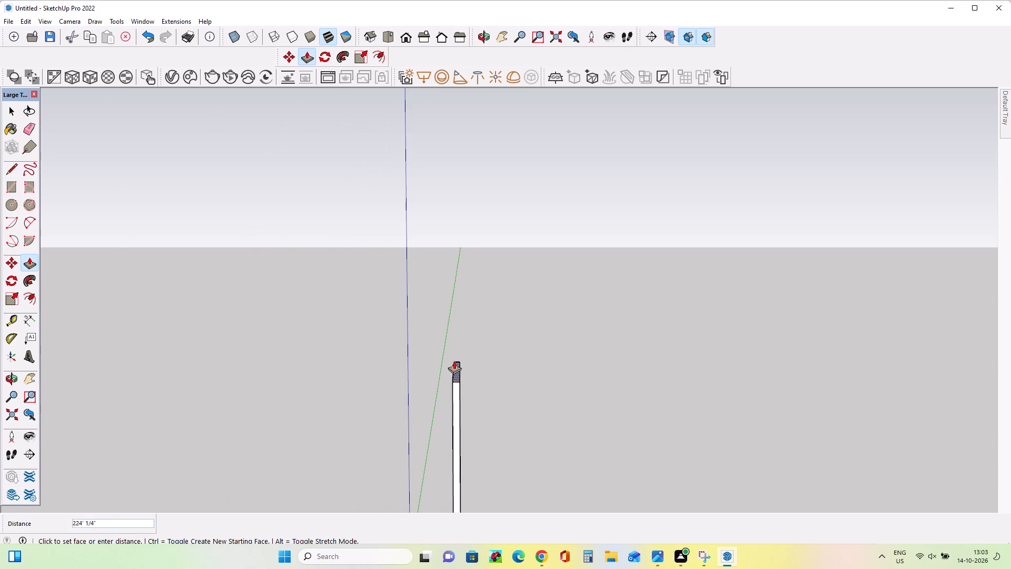
left_click_drag(454, 361, 447, 132)
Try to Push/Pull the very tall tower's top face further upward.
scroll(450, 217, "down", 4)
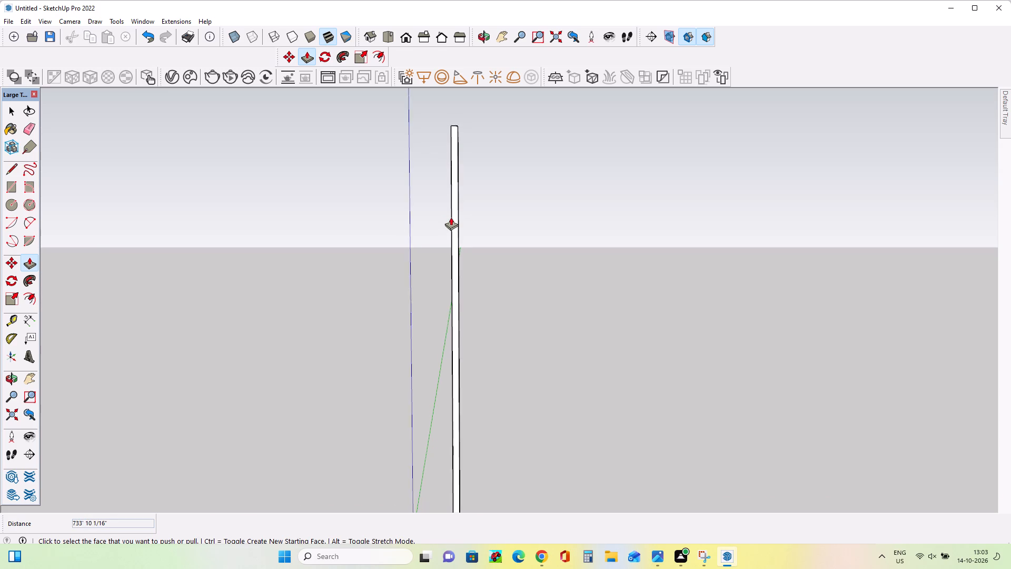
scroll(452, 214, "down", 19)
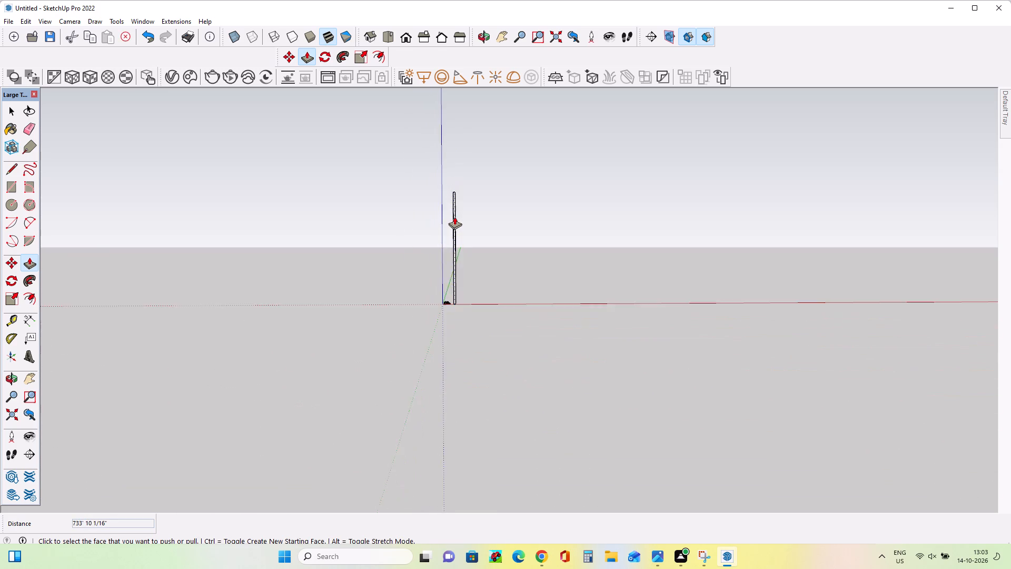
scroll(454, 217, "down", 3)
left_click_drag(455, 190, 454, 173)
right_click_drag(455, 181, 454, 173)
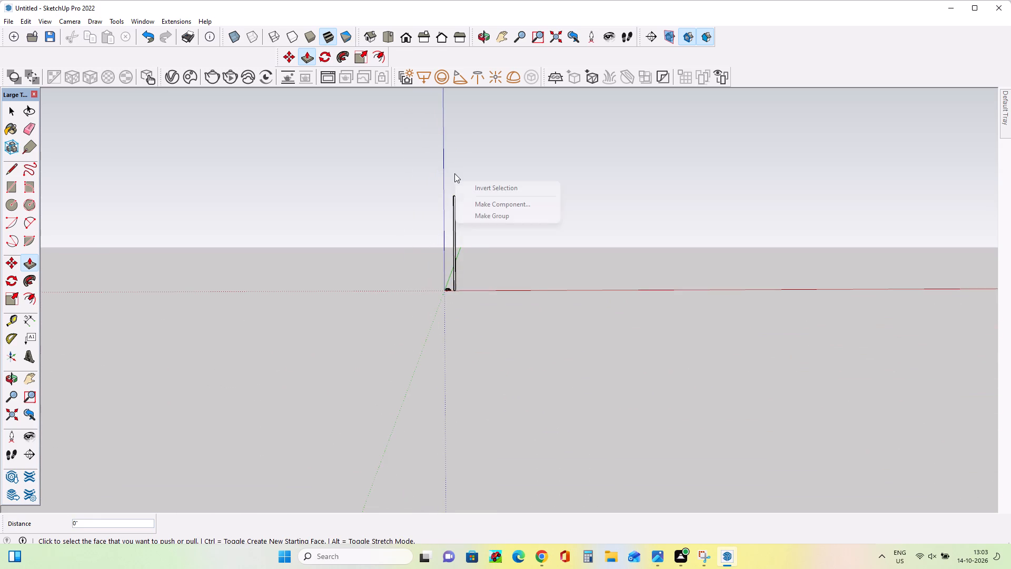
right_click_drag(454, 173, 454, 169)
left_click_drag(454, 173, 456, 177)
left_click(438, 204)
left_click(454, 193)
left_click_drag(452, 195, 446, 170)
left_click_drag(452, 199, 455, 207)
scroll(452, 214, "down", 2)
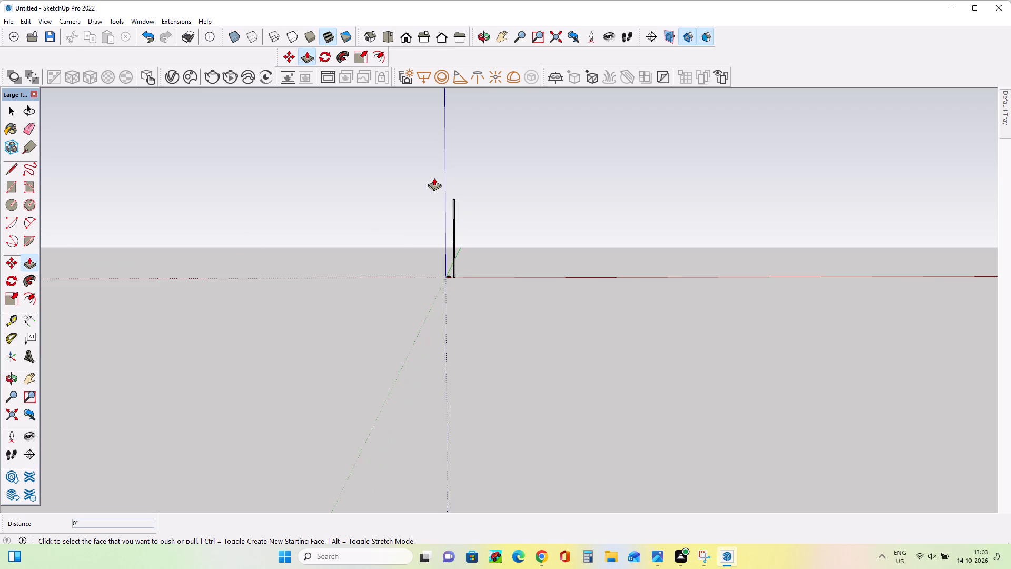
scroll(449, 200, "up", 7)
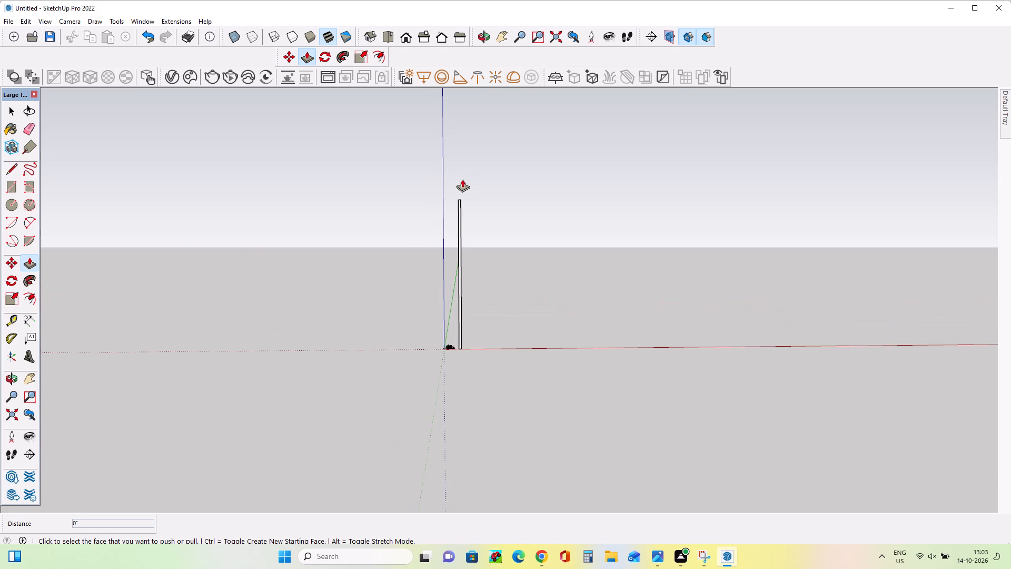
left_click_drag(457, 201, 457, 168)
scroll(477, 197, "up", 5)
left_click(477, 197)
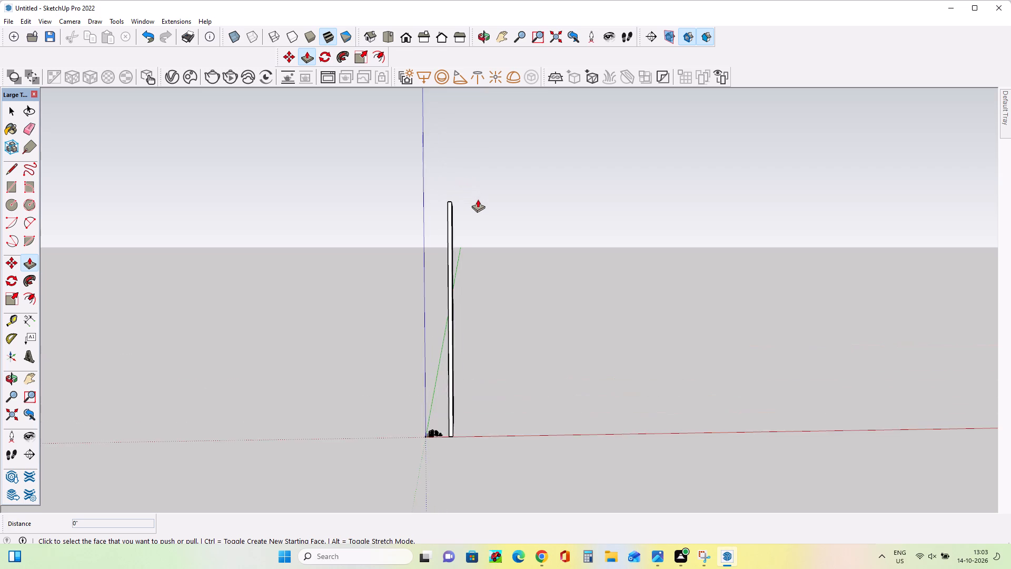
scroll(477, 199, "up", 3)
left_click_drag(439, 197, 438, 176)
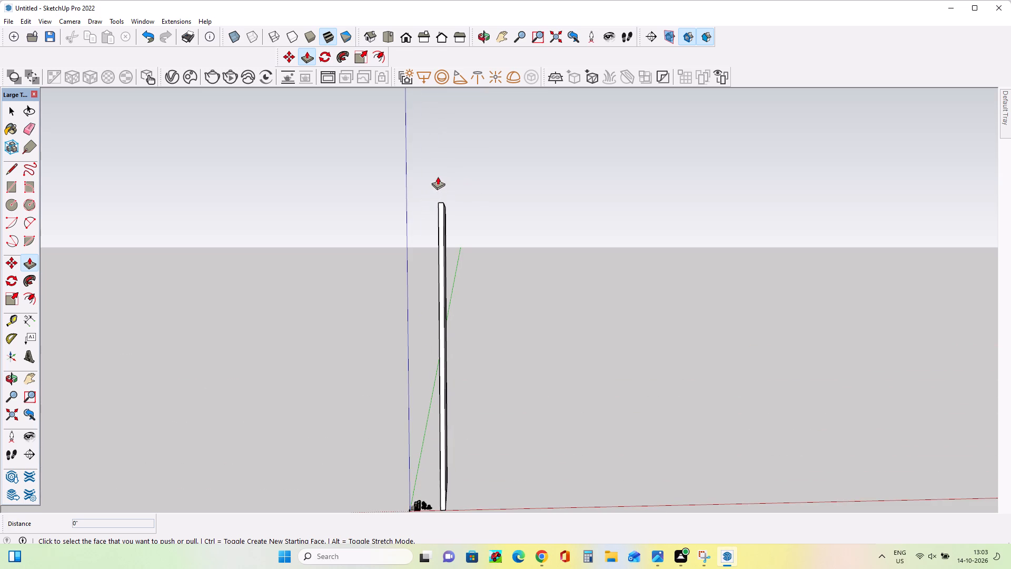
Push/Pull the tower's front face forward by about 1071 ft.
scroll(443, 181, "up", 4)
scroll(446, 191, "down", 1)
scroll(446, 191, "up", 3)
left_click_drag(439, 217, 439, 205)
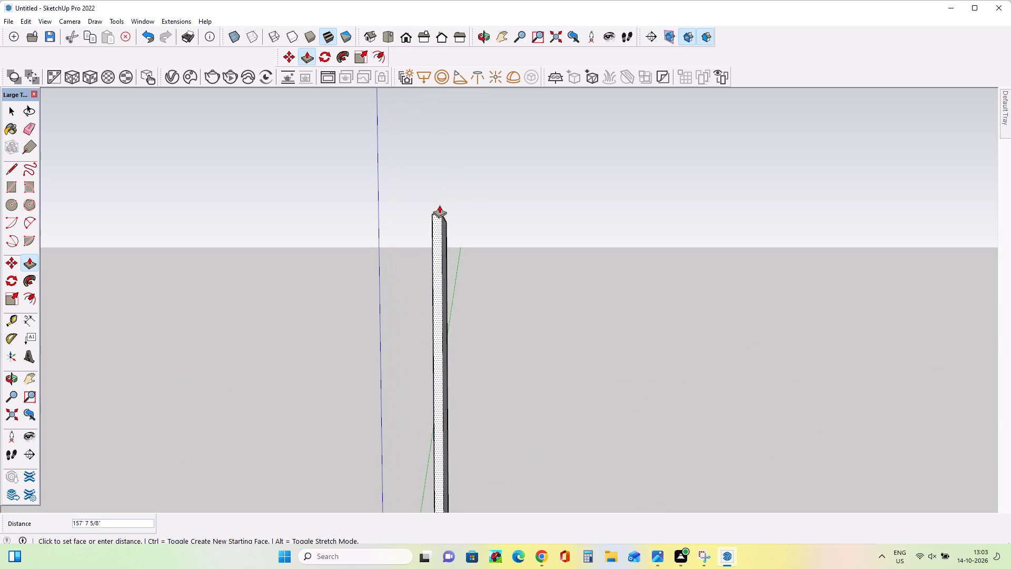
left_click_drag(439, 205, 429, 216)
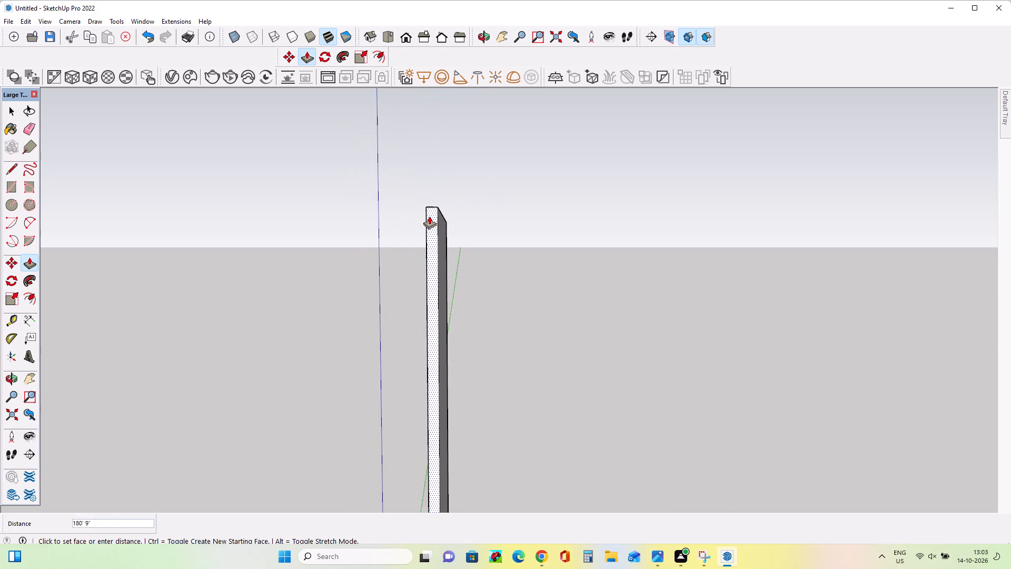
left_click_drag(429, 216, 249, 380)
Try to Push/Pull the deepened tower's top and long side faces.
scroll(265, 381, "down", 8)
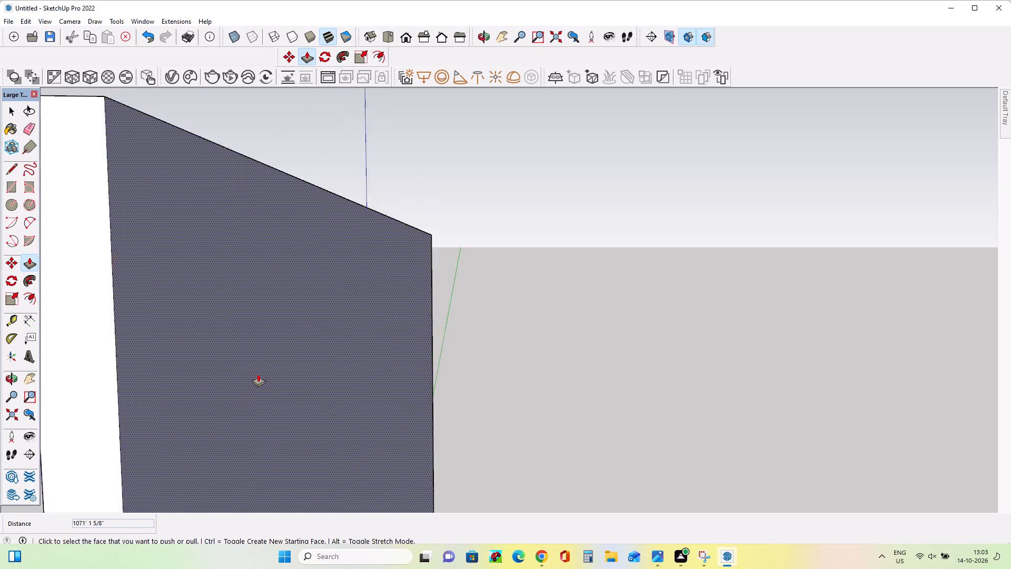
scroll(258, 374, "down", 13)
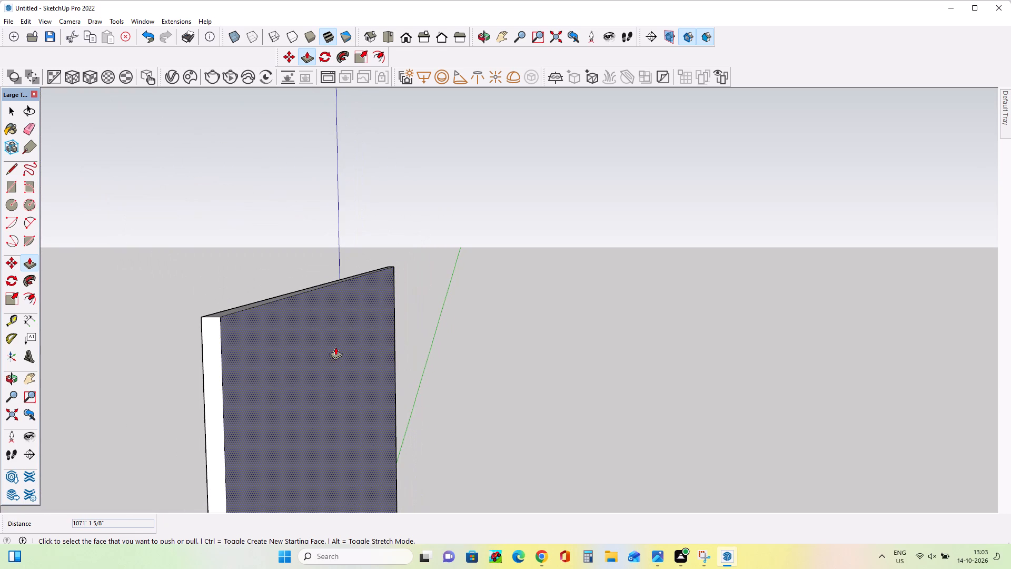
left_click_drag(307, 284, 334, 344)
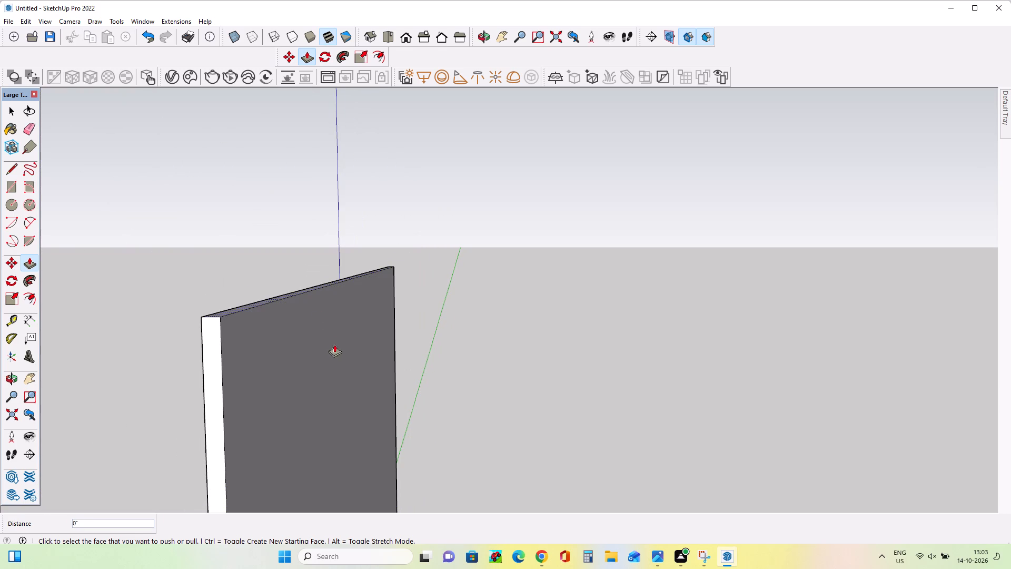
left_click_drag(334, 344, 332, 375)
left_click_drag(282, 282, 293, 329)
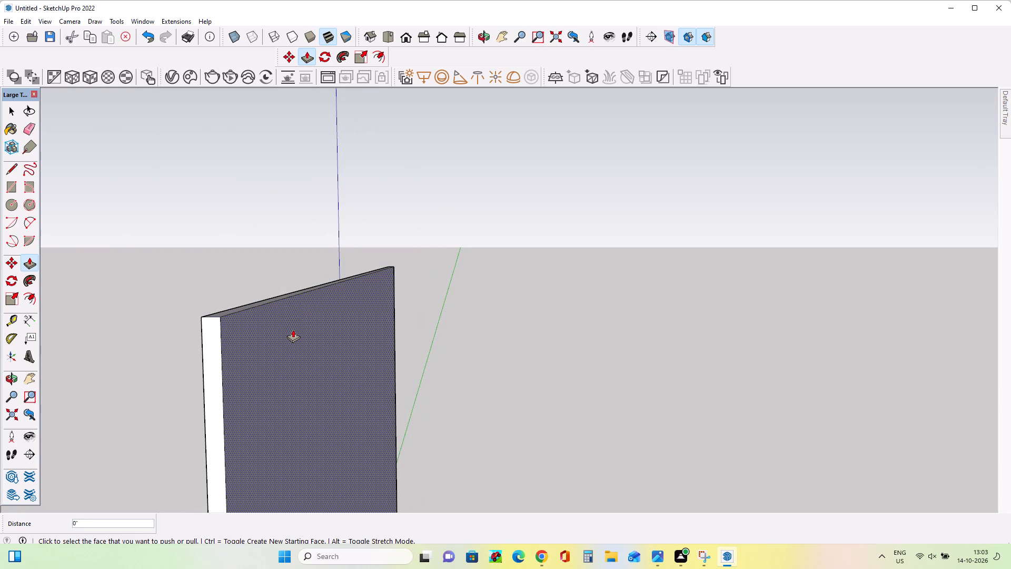
Undo the forward pull and the upward stretches, back to the long narrow block.
key("ctrl+z")
key("z")
key("z")
key("ctrl+z")
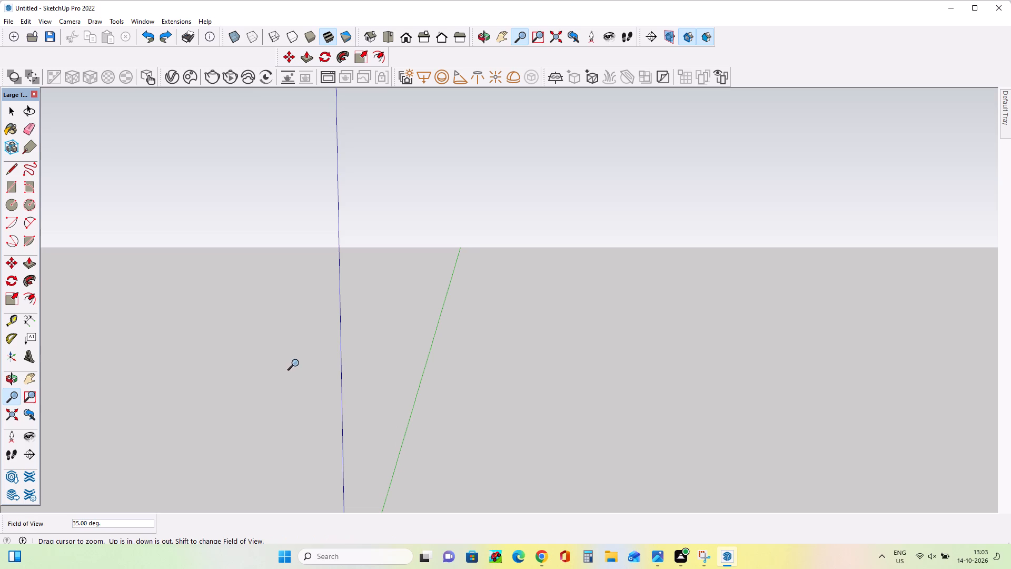
key("ctrl+z")
key("z")
Inspect the long low block, then the shopfront's lattice panel and its surroundings, from far and near.
scroll(398, 369, "down", 14)
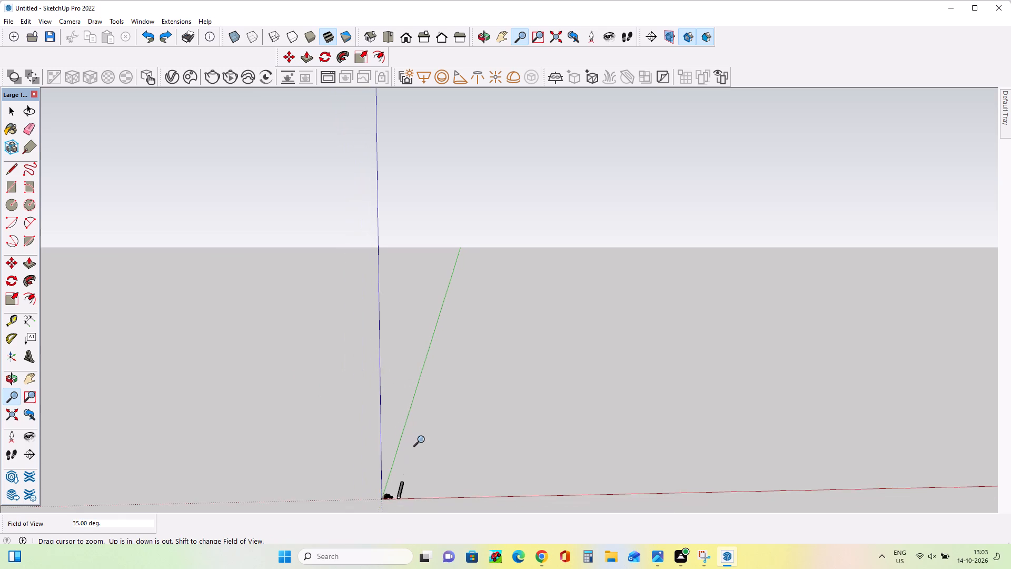
scroll(423, 439, "down", 3)
scroll(423, 439, "up", 4)
scroll(405, 483, "down", 8)
scroll(405, 487, "up", 15)
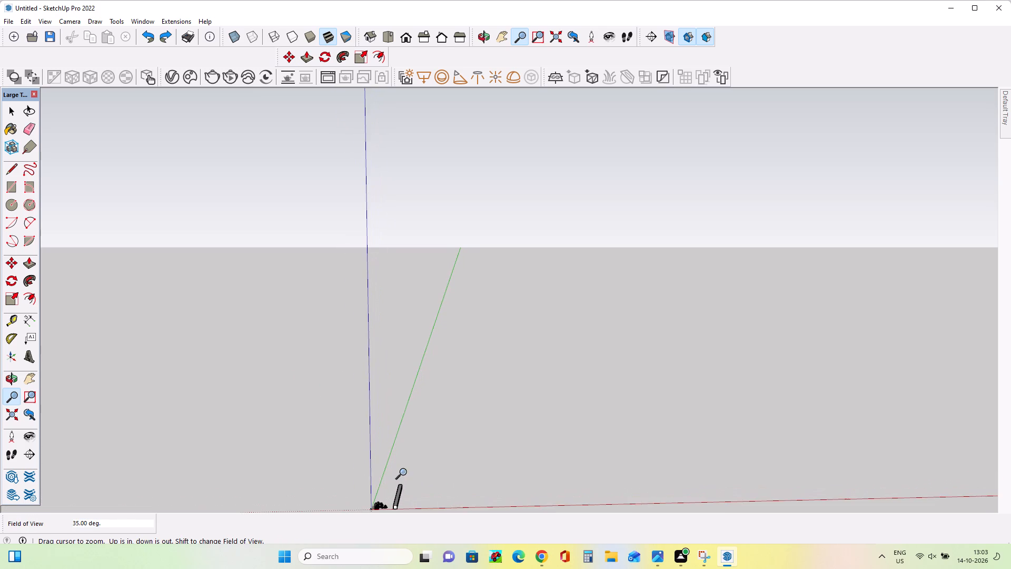
scroll(405, 472, "up", 5)
scroll(398, 493, "down", 1)
scroll(398, 493, "up", 3)
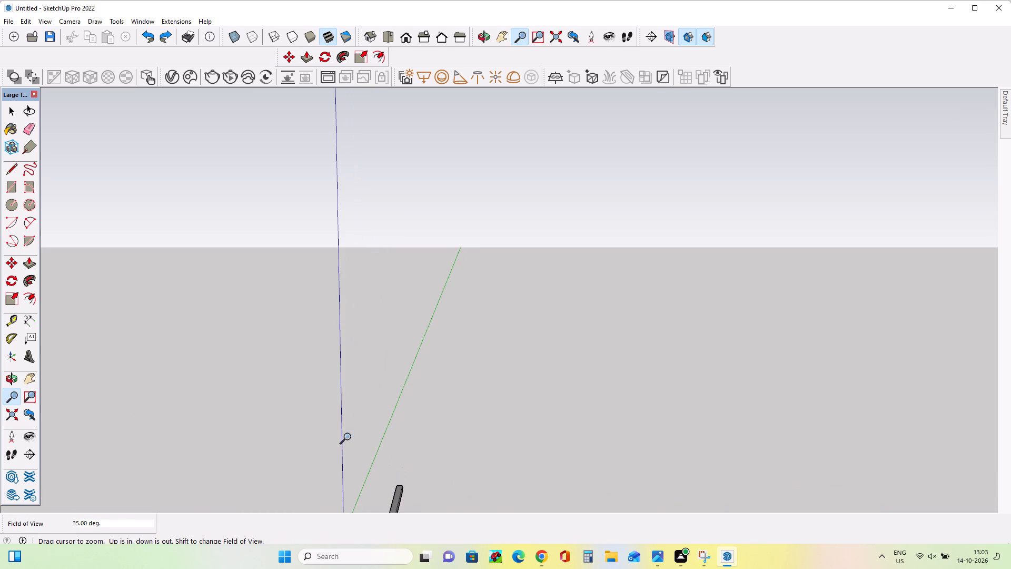
left_click(25, 380)
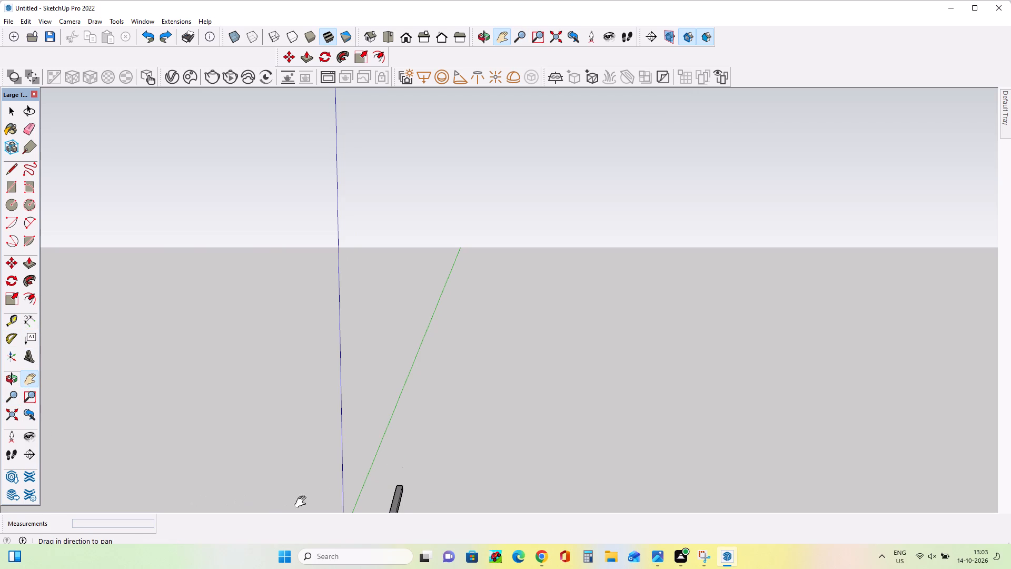
left_click_drag(328, 496, 348, 290)
scroll(387, 345, "down", 3)
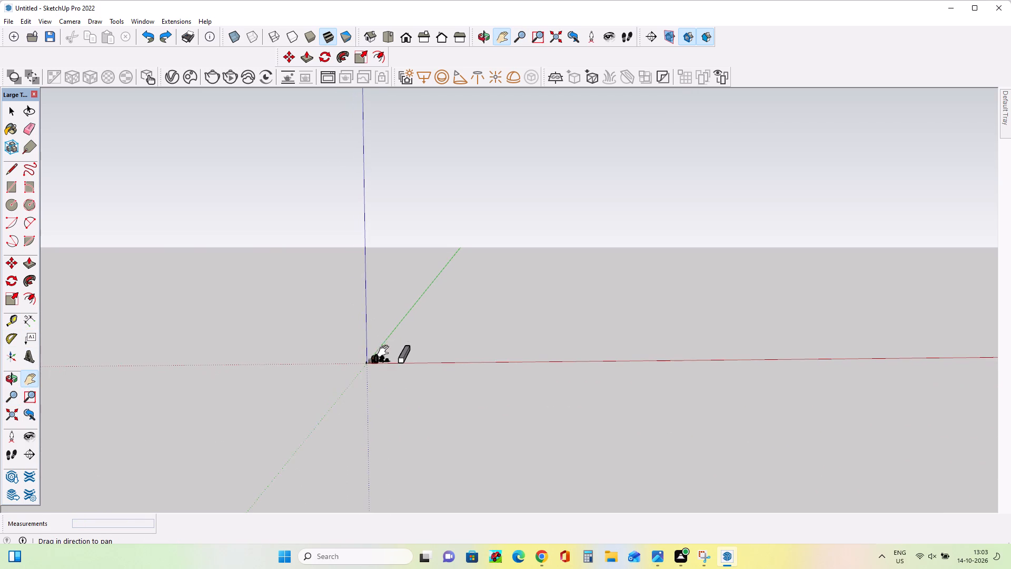
scroll(385, 351, "down", 2)
scroll(380, 360, "up", 6)
scroll(336, 388, "up", 12)
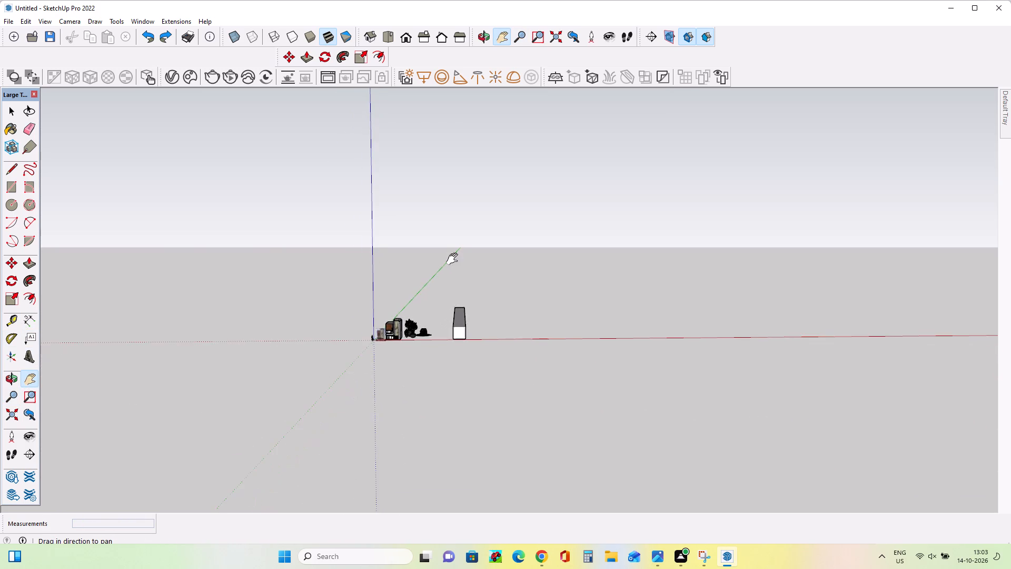
scroll(454, 259, "up", 7)
scroll(369, 410, "down", 5)
scroll(363, 408, "up", 4)
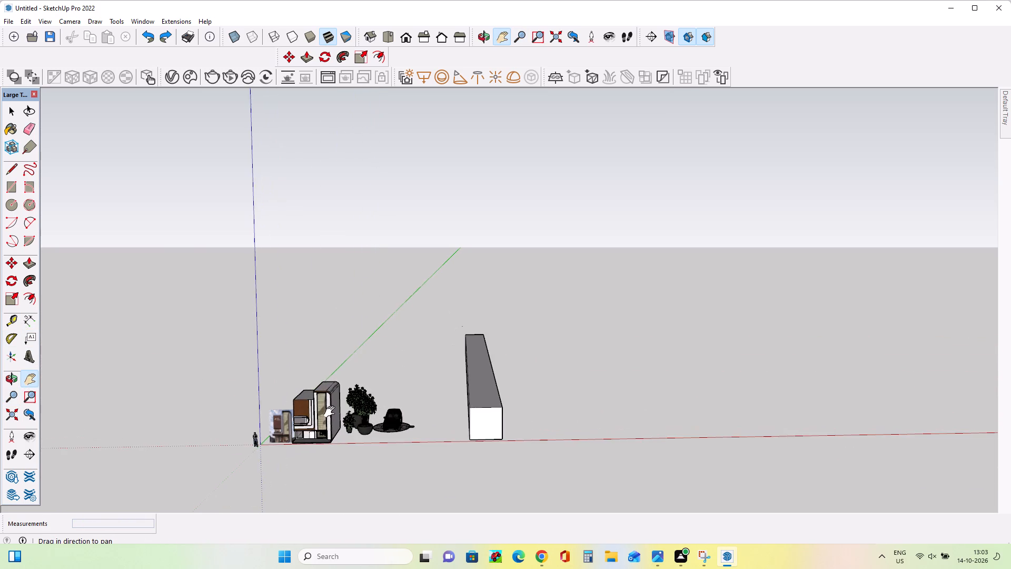
scroll(331, 412, "up", 20)
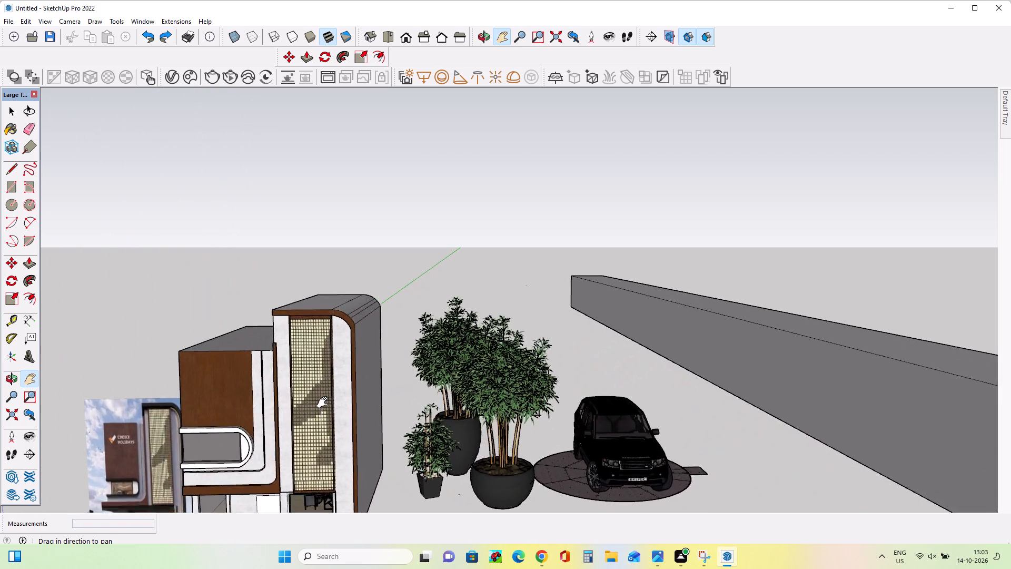
scroll(325, 403, "up", 14)
scroll(329, 333, "up", 4)
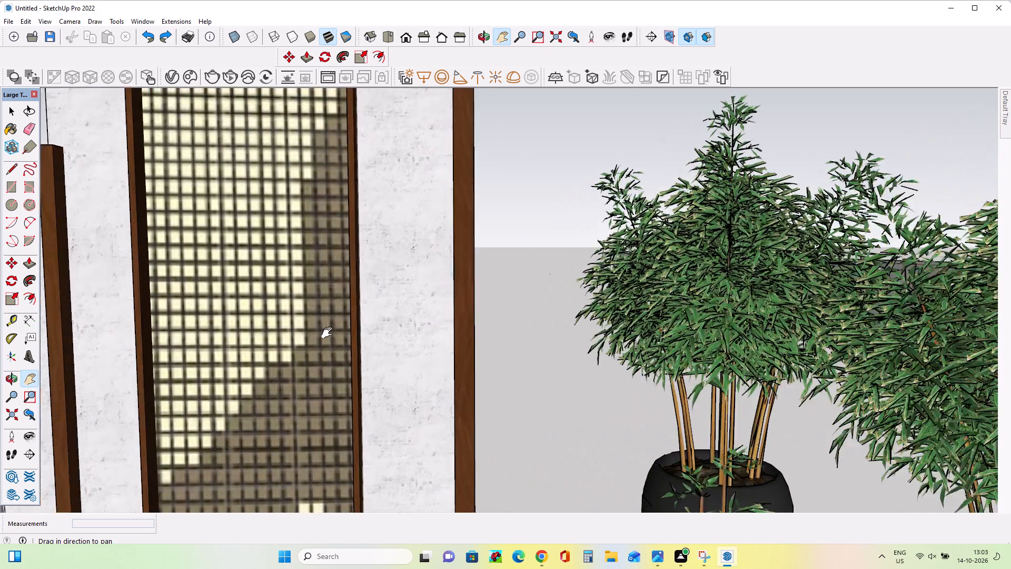
scroll(329, 333, "up", 1)
left_click(333, 312)
left_click_drag(333, 312, 409, 361)
scroll(404, 345, "down", 9)
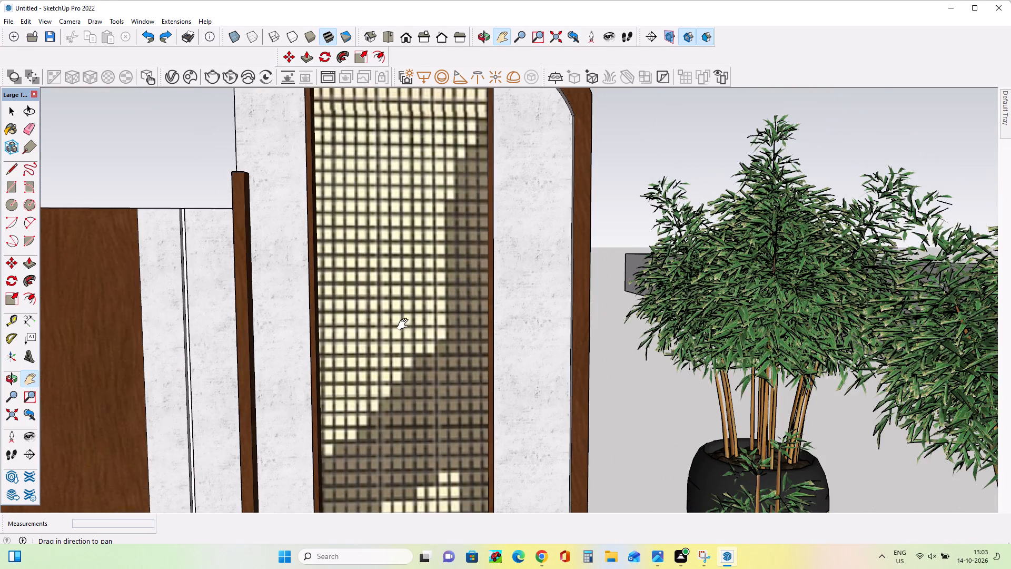
scroll(405, 325, "down", 17)
scroll(395, 350, "down", 8)
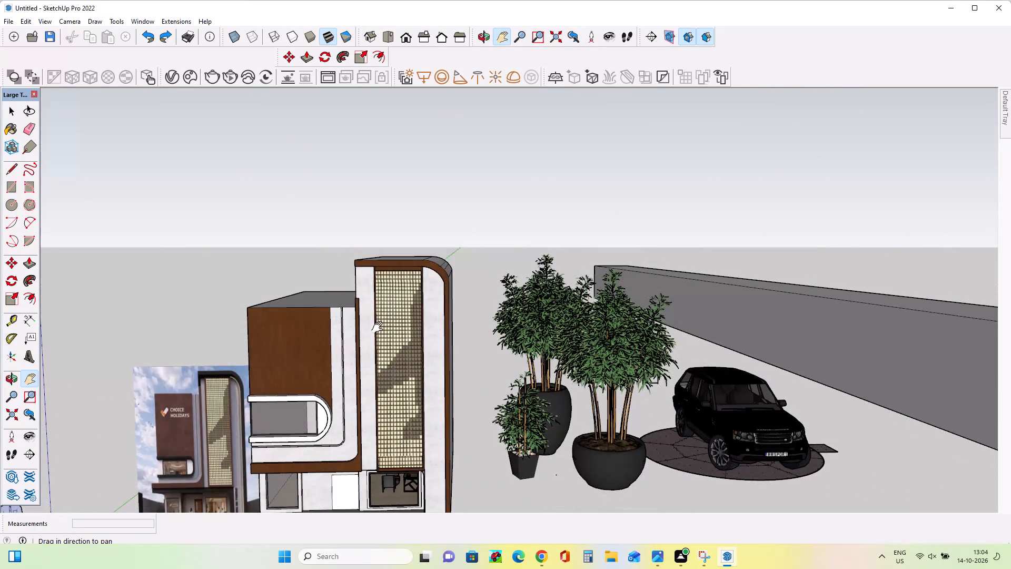
Erase the black car and its round paved base beside the bamboo planters.
left_click_drag(618, 470, 495, 479)
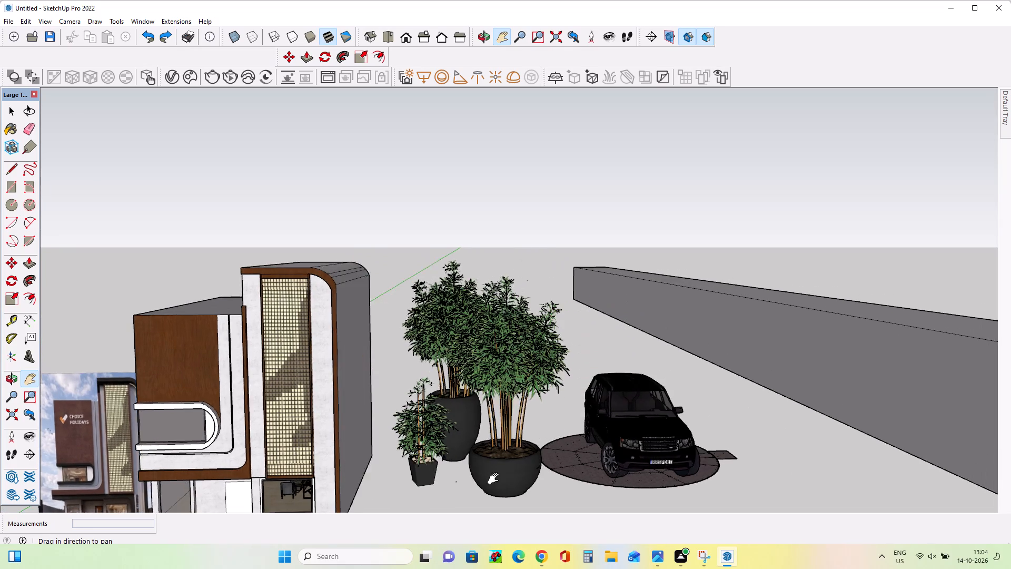
left_click_drag(495, 479, 592, 387)
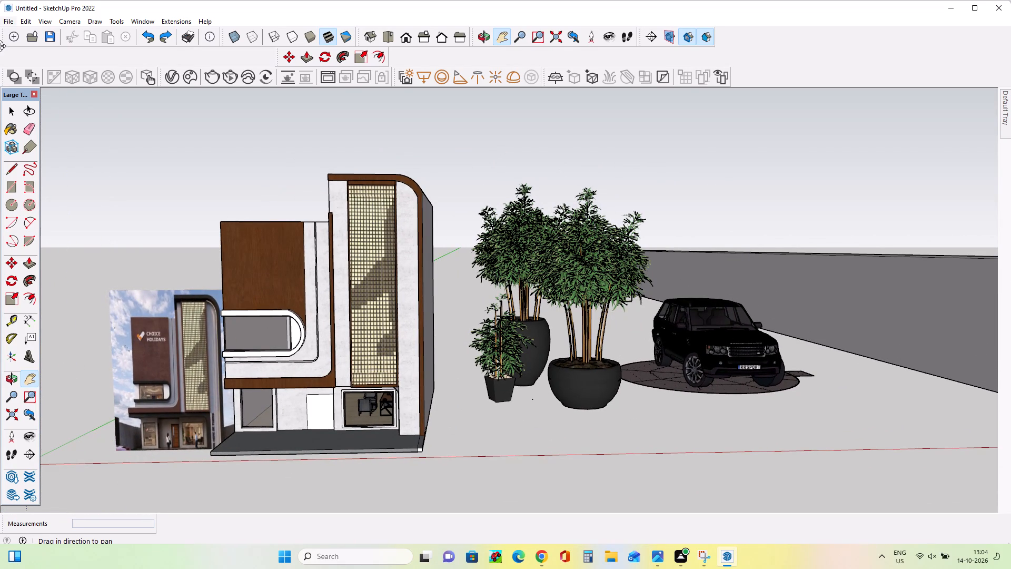
left_click(29, 124)
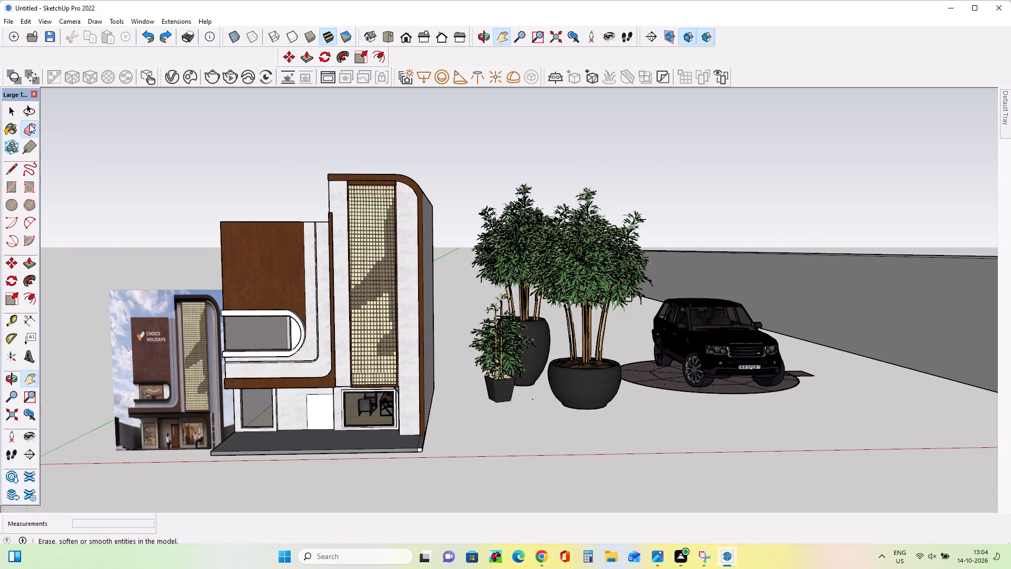
left_click(728, 342)
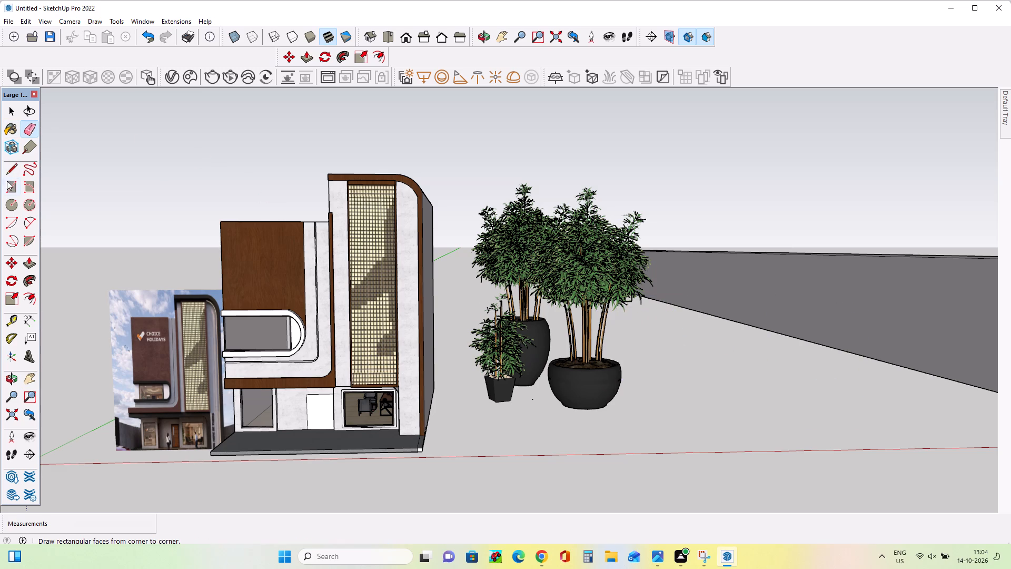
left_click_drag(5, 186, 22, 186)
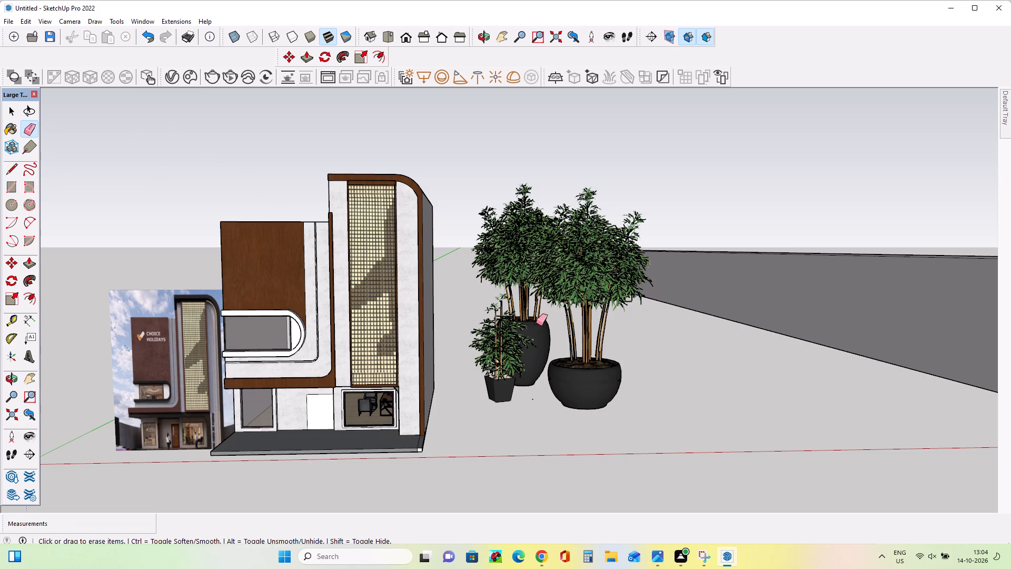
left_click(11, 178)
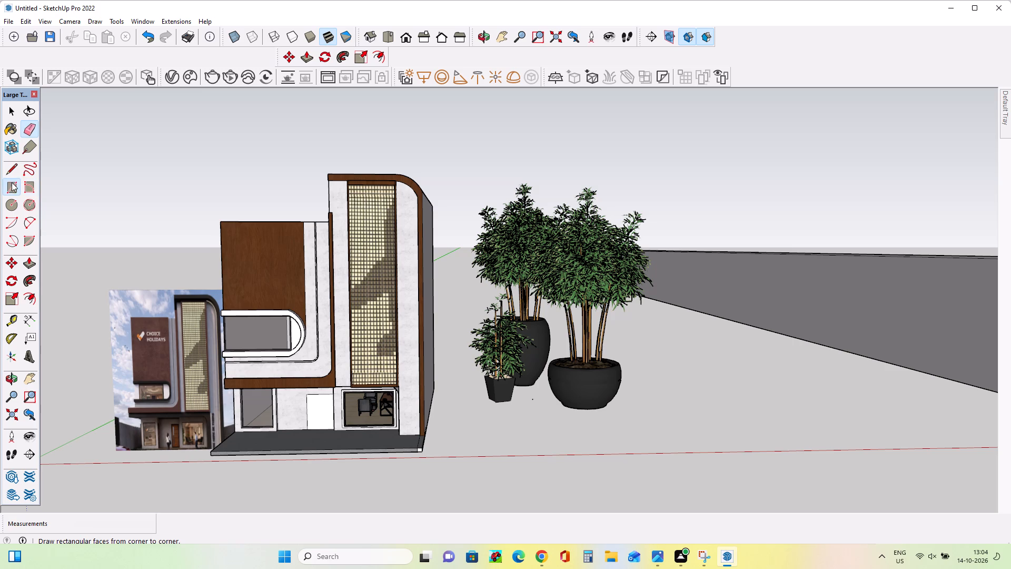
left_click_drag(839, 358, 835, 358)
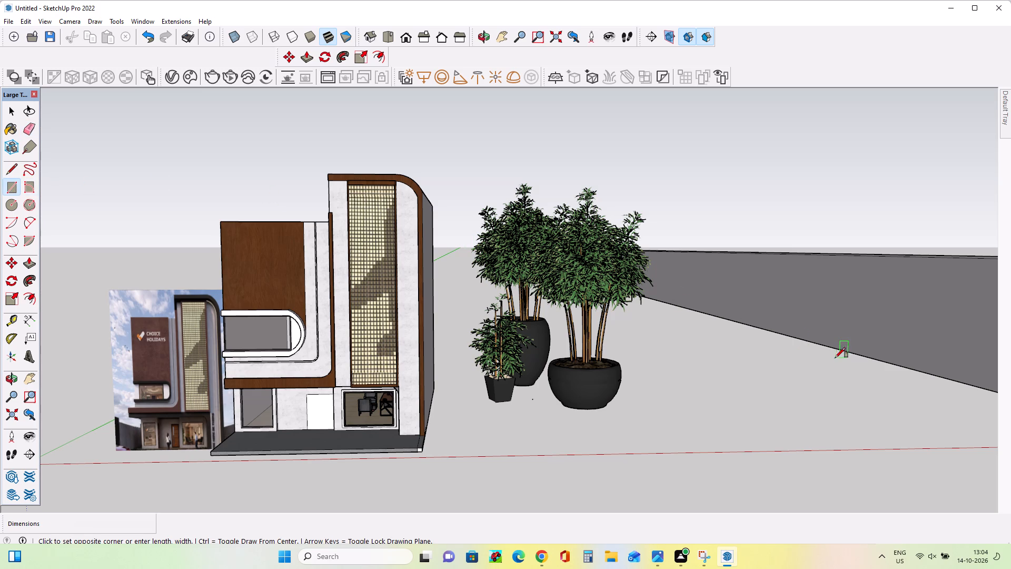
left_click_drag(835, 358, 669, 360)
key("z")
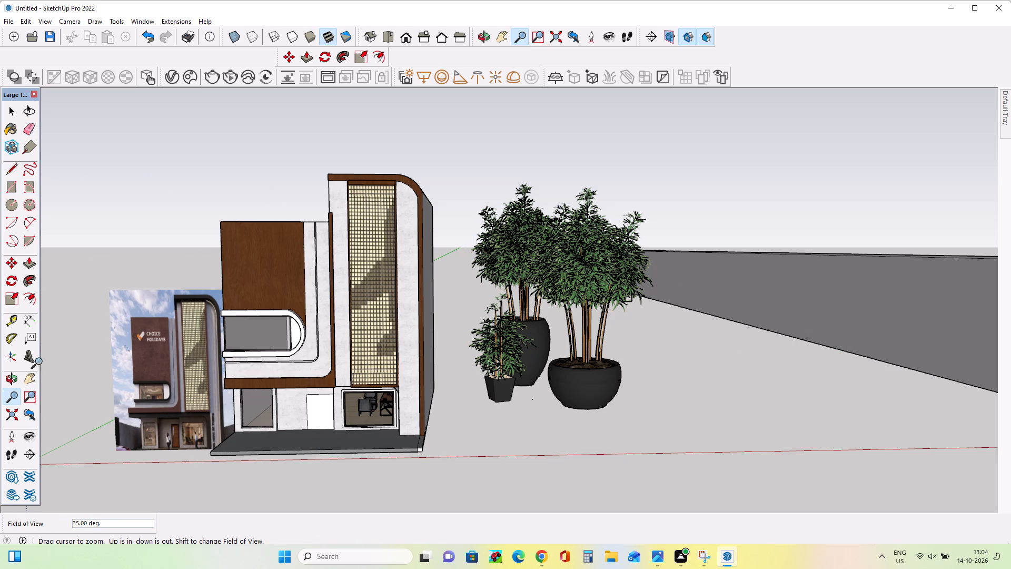
Undo back past erasing the car, extruding the long low block and drawing its square front face.
left_click(33, 374)
left_click_drag(1009, 312, 908, 322)
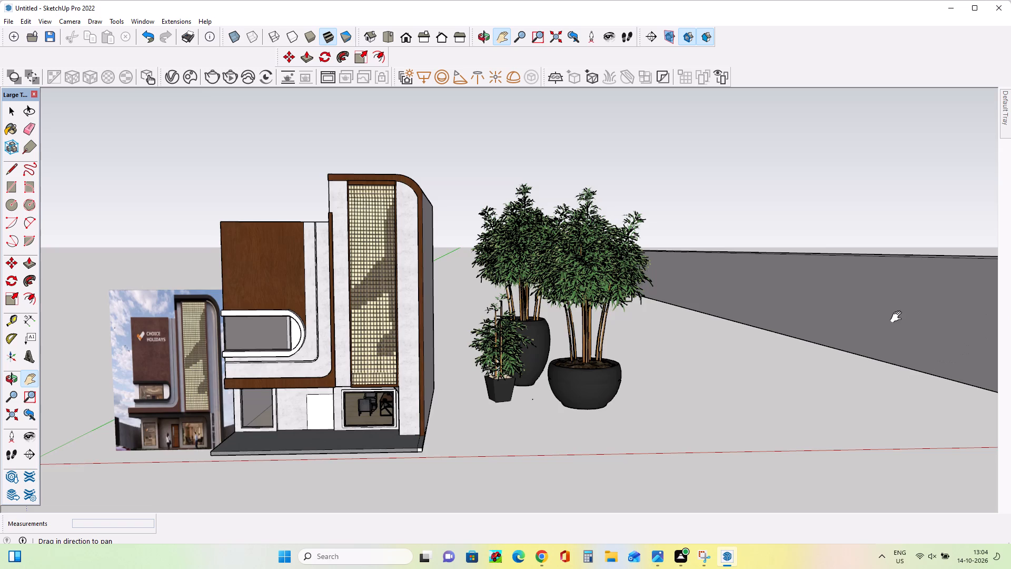
left_click_drag(898, 317, 204, 210)
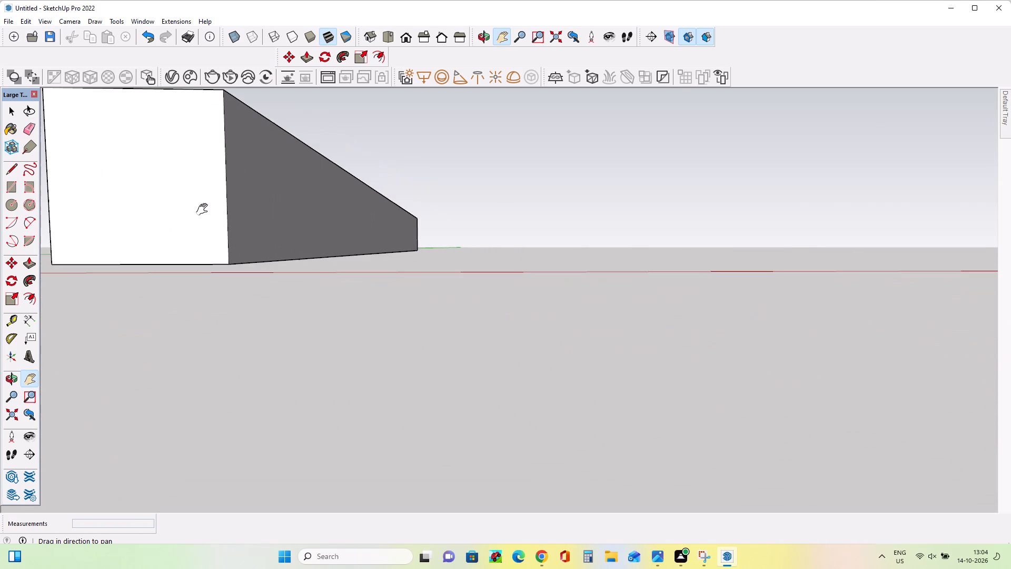
left_click_drag(443, 222, 324, 340)
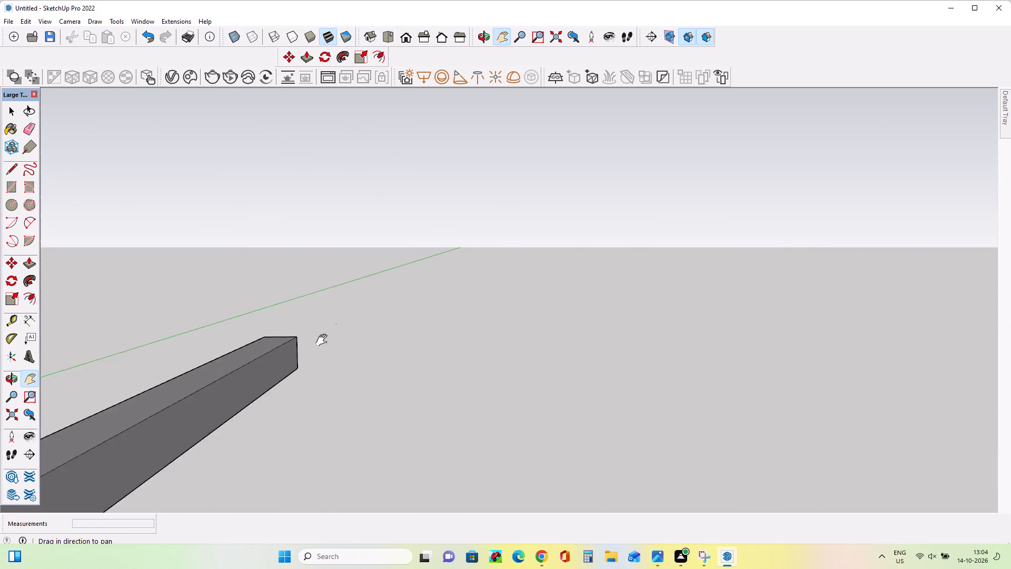
left_click_drag(324, 340, 392, 230)
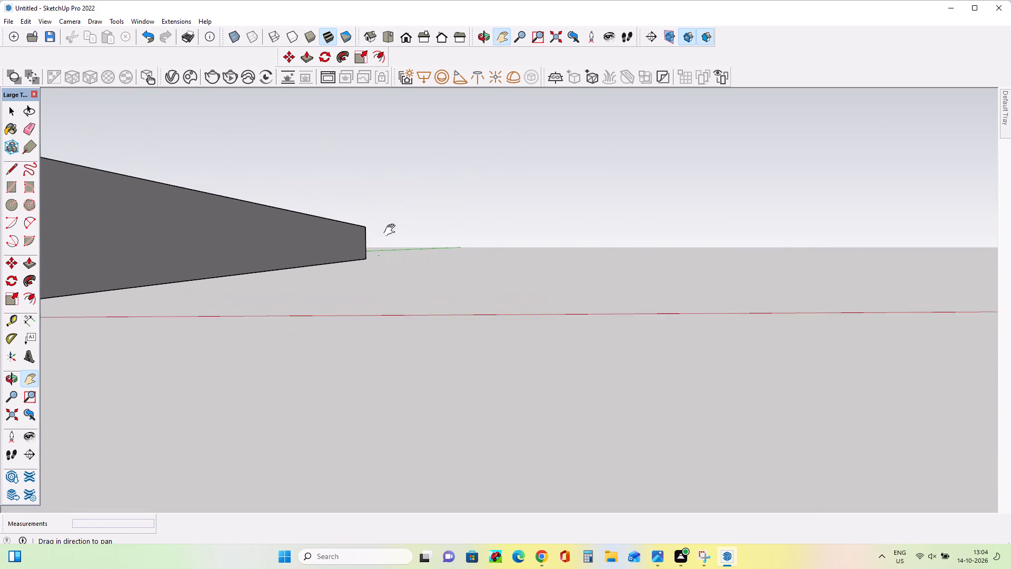
left_click_drag(392, 230, 383, 233)
left_click_drag(291, 244, 705, 260)
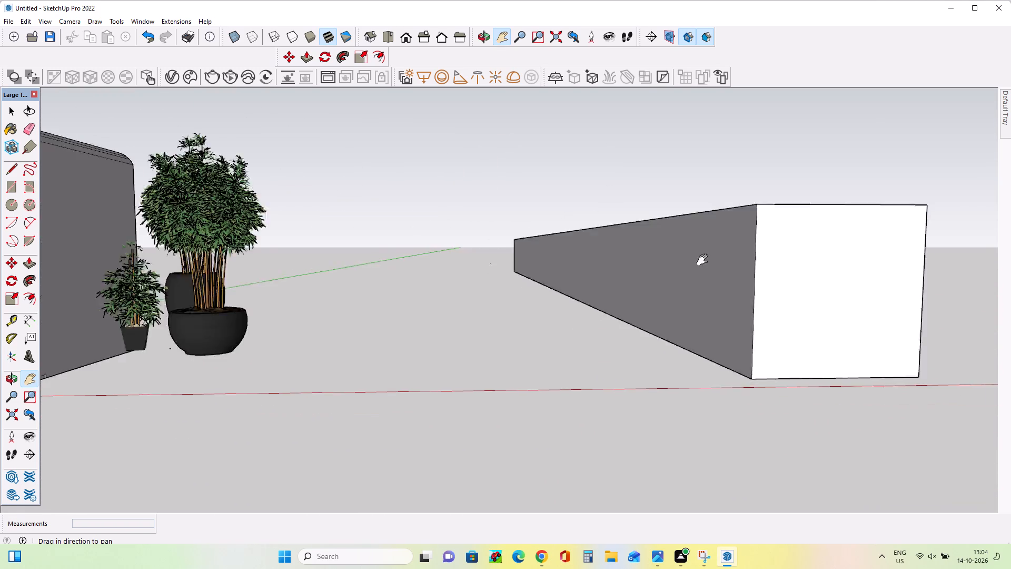
left_click_drag(705, 260, 324, 286)
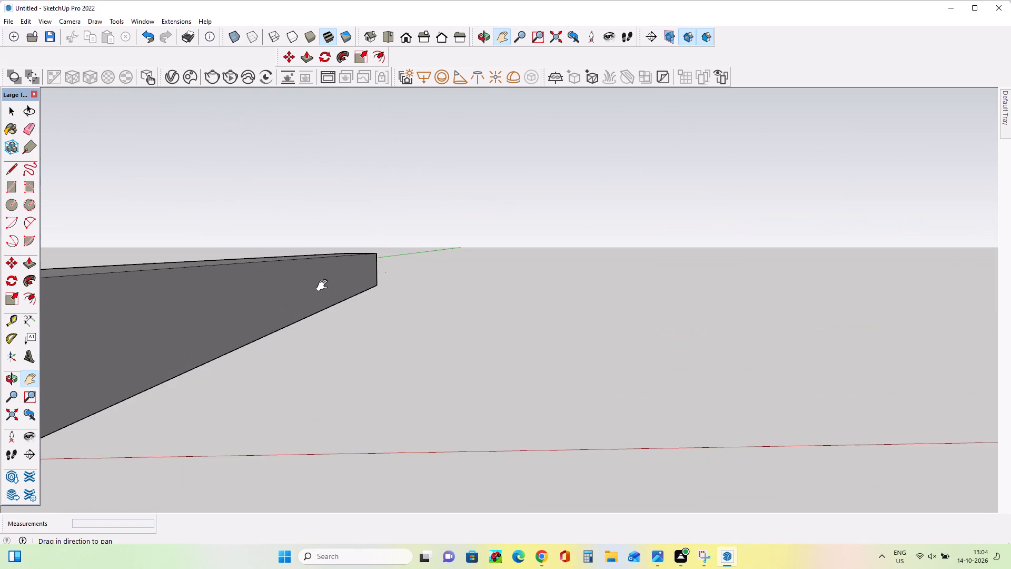
key("ctrl+z")
key("ctrl+z")
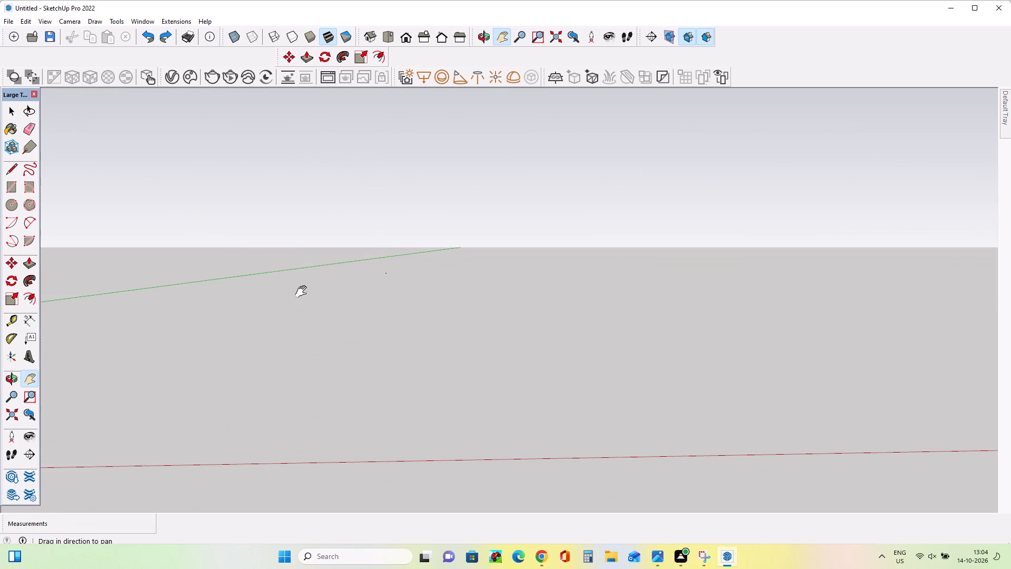
left_click_drag(8, 183, 33, 201)
left_click_drag(158, 259, 290, 259)
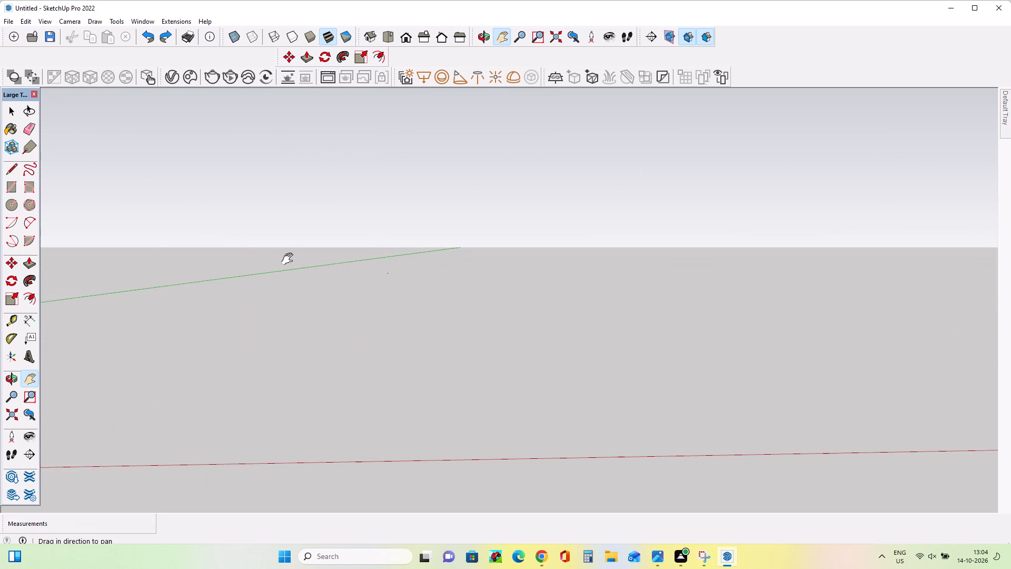
left_click_drag(290, 259, 642, 220)
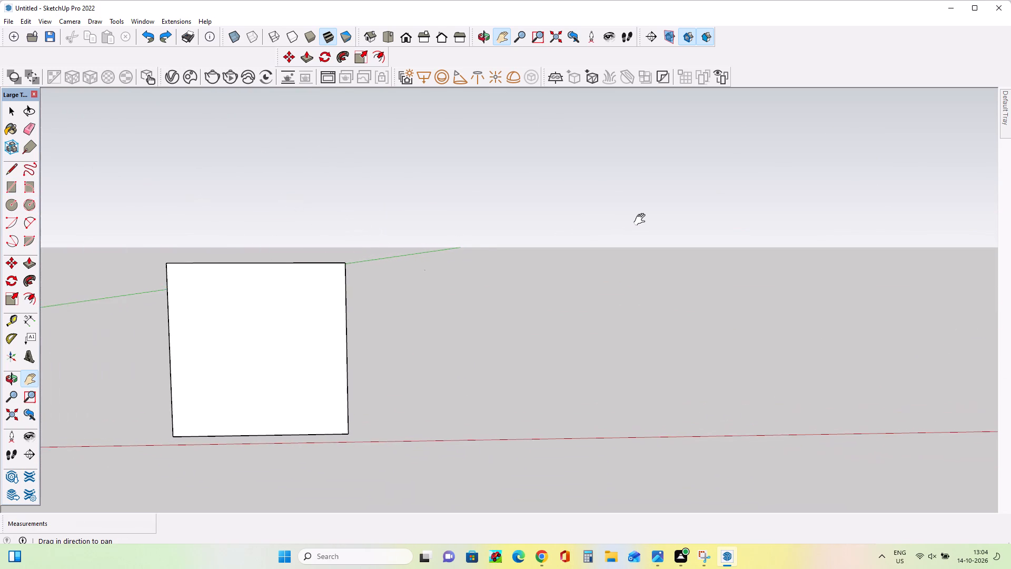
left_click_drag(642, 220, 642, 219)
key("ctrl+z")
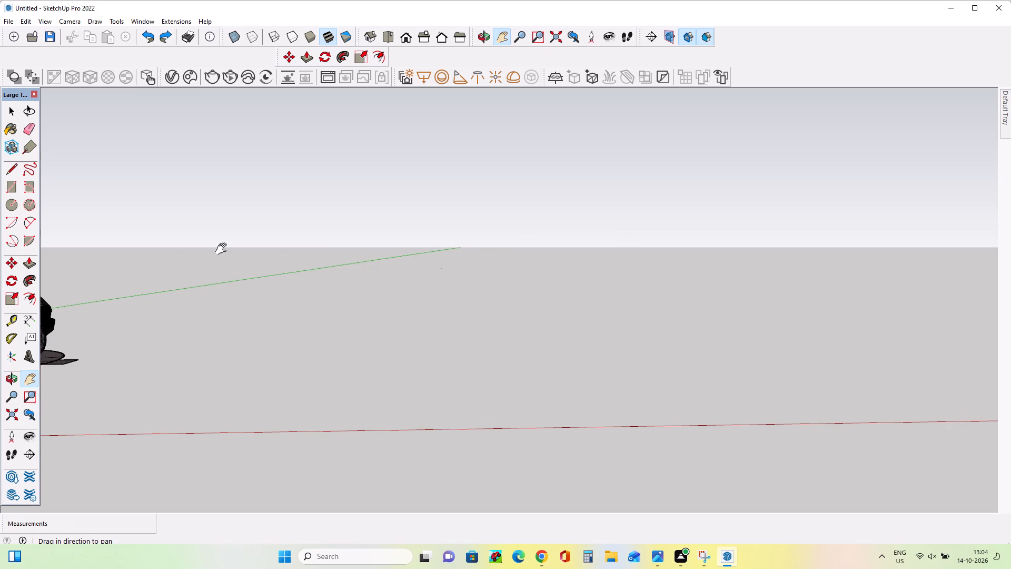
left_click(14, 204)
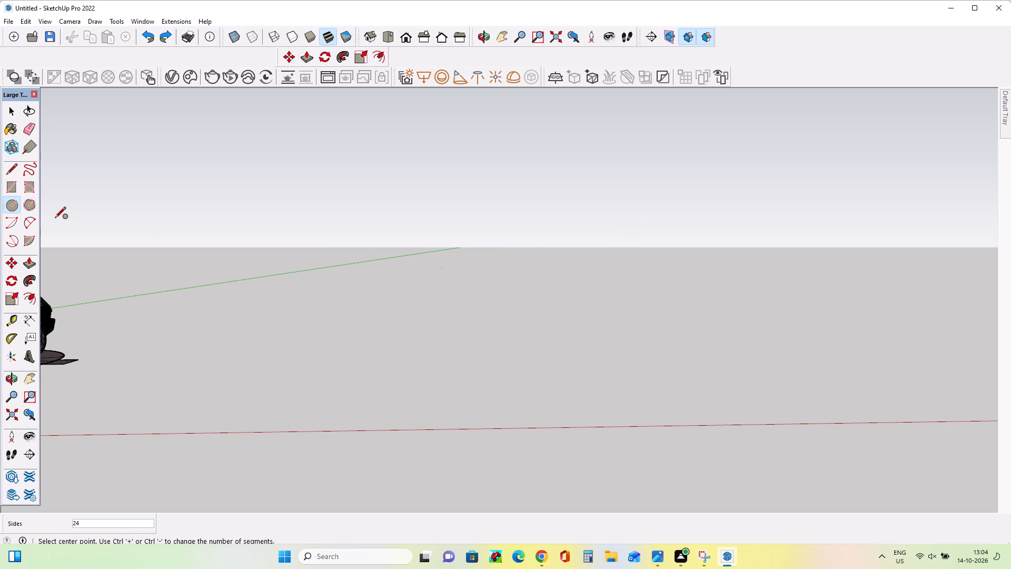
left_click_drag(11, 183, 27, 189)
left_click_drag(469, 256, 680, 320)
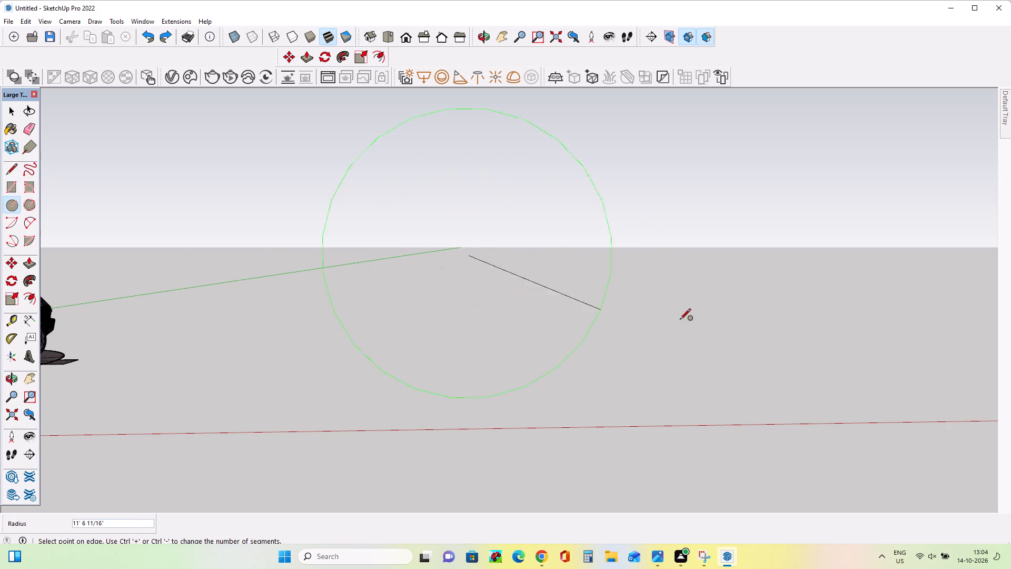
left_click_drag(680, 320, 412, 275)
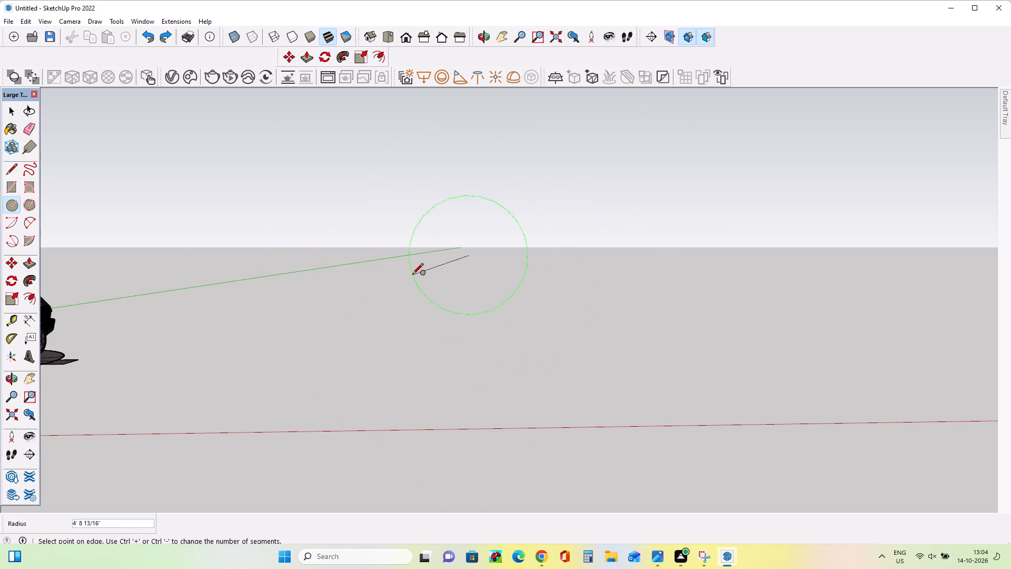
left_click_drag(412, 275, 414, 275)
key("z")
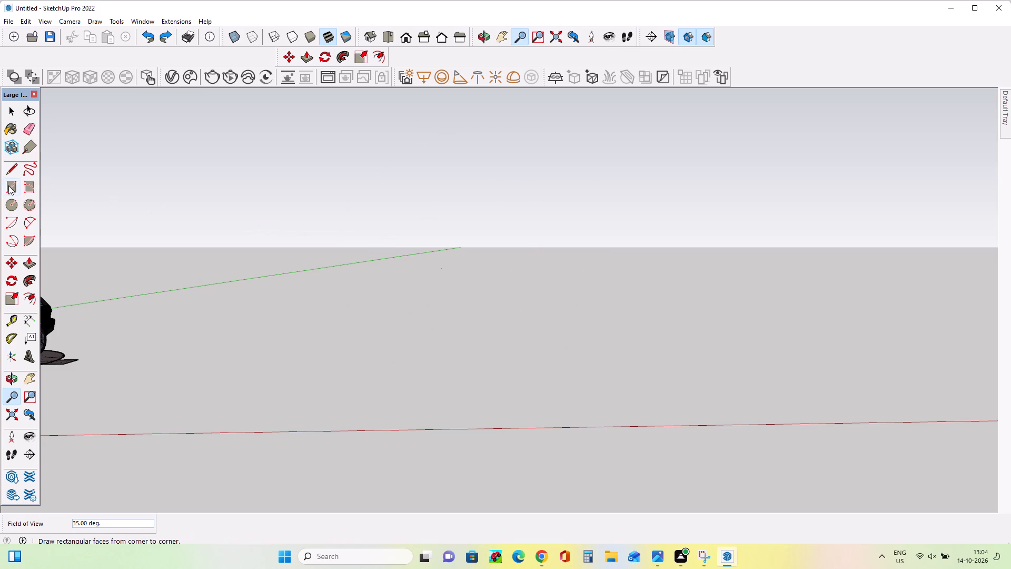
Draw an upright rectangle about 43' 6" by 7' on the empty ground beyond the car and Push/Pull it about 7' into a block.
left_click(8, 185)
left_click_drag(418, 263, 685, 337)
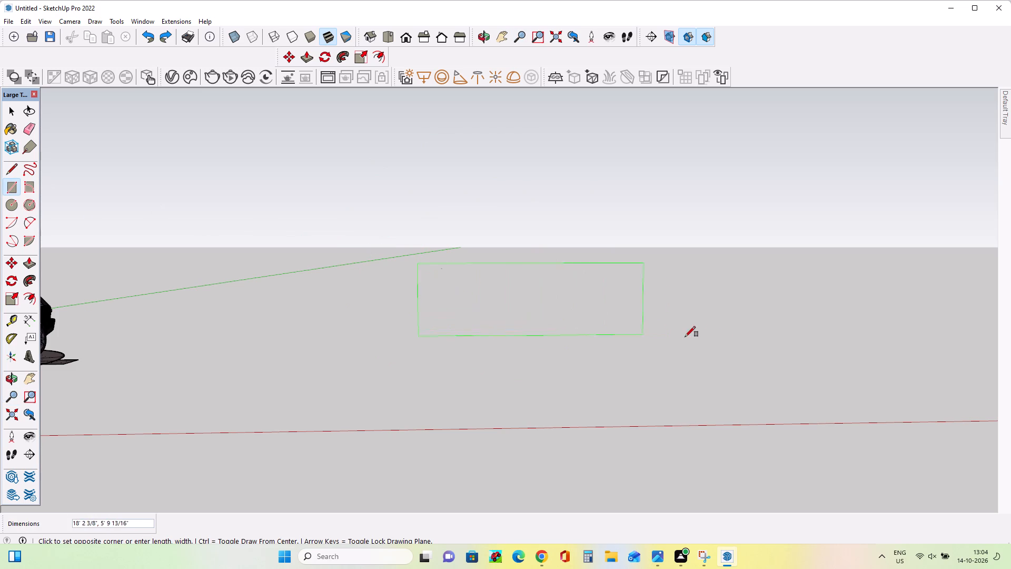
left_click_drag(685, 337, 939, 346)
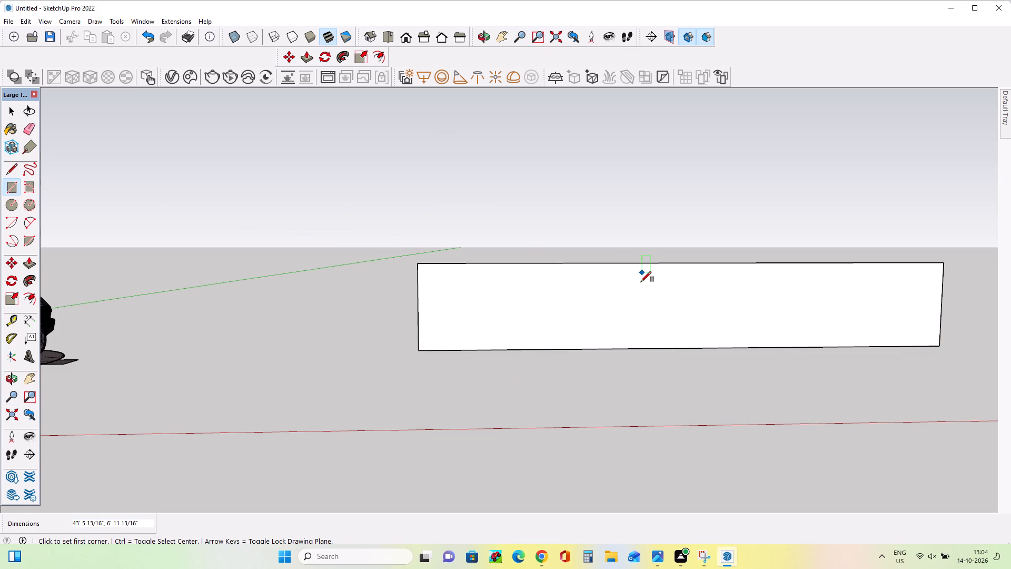
left_click(35, 266)
left_click_drag(687, 303, 685, 372)
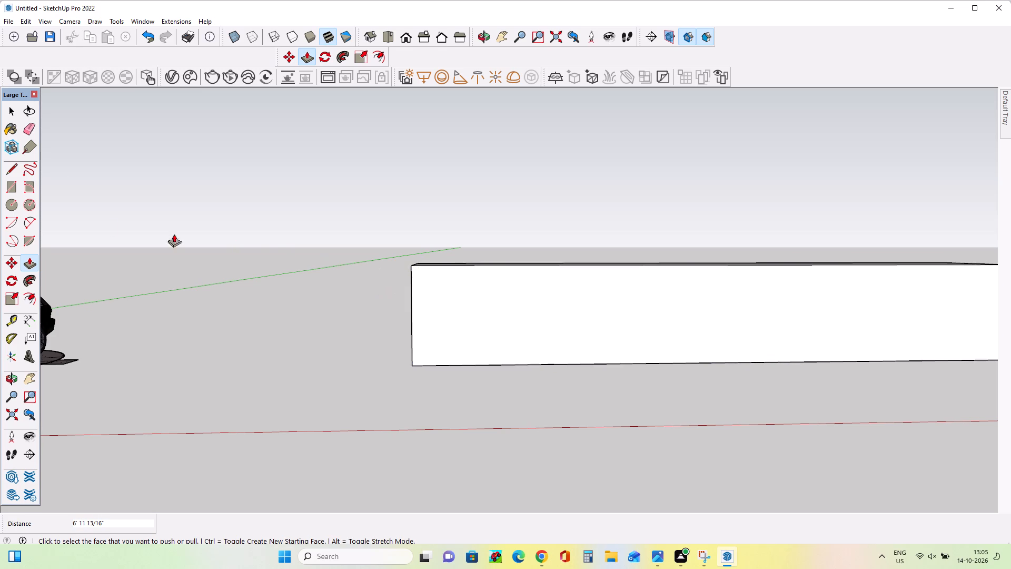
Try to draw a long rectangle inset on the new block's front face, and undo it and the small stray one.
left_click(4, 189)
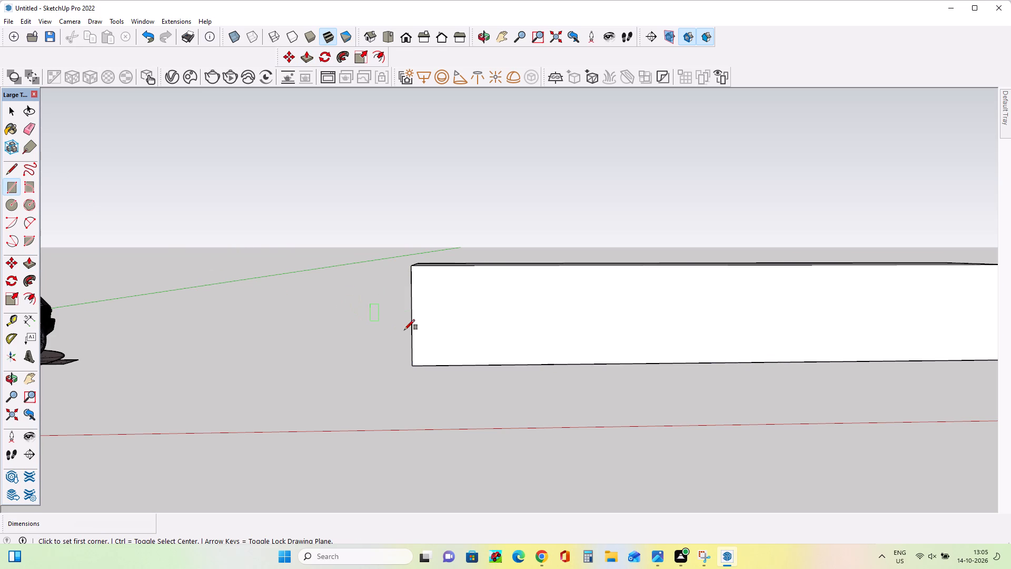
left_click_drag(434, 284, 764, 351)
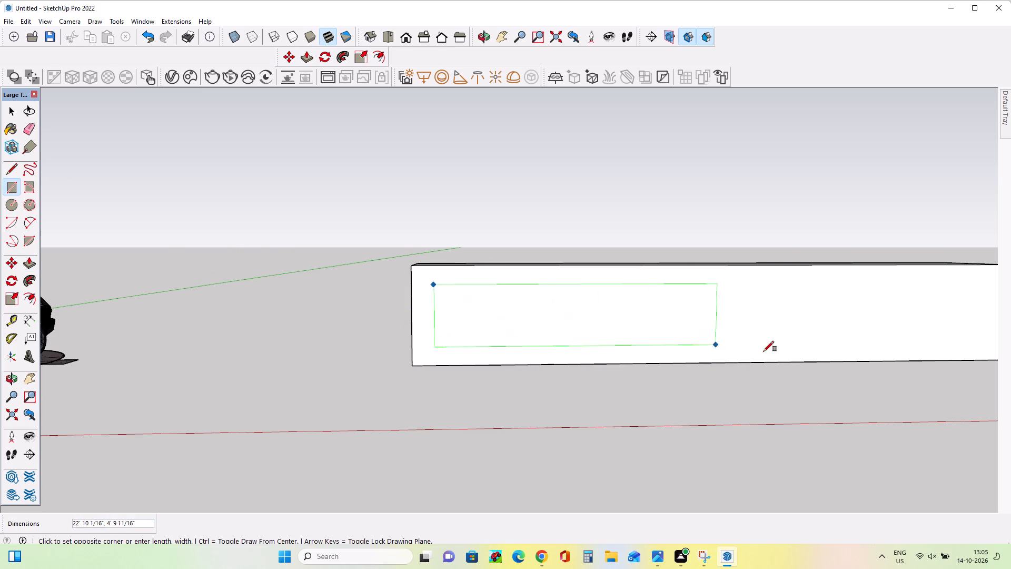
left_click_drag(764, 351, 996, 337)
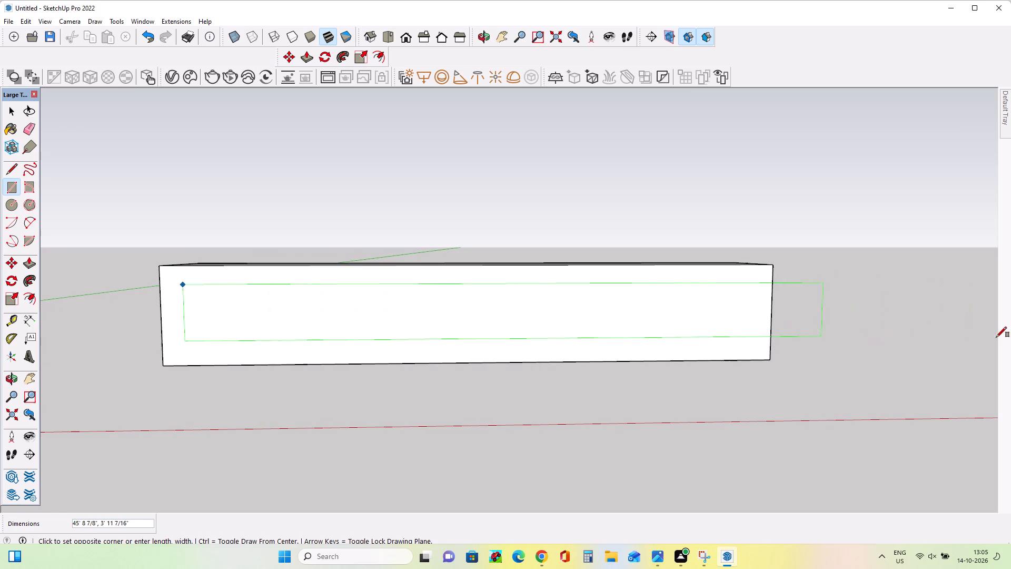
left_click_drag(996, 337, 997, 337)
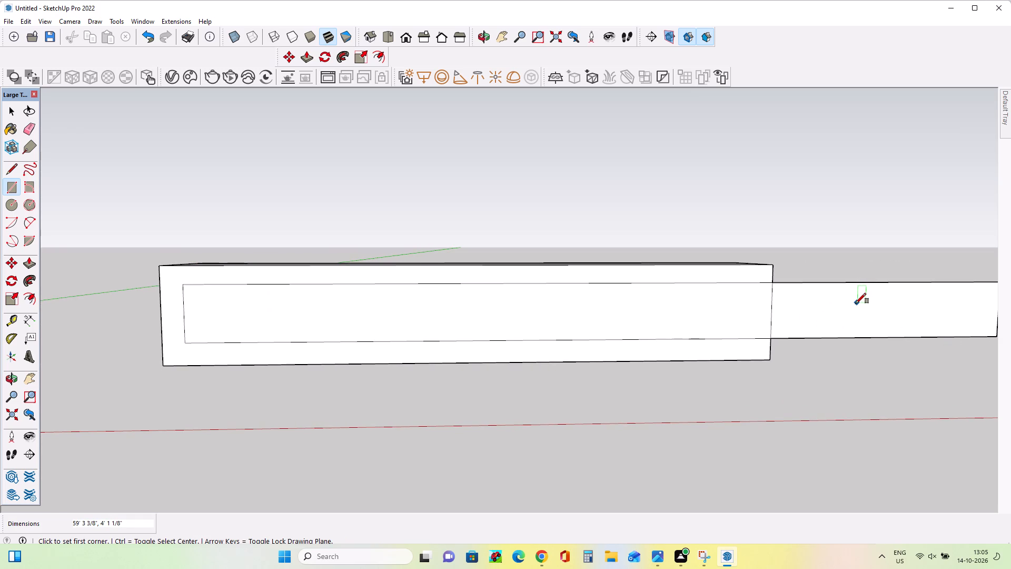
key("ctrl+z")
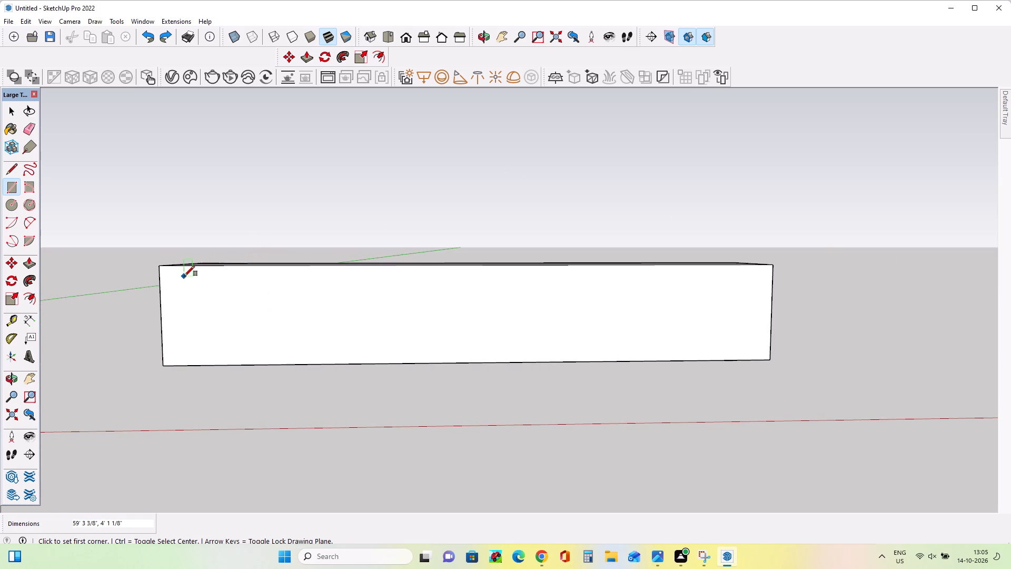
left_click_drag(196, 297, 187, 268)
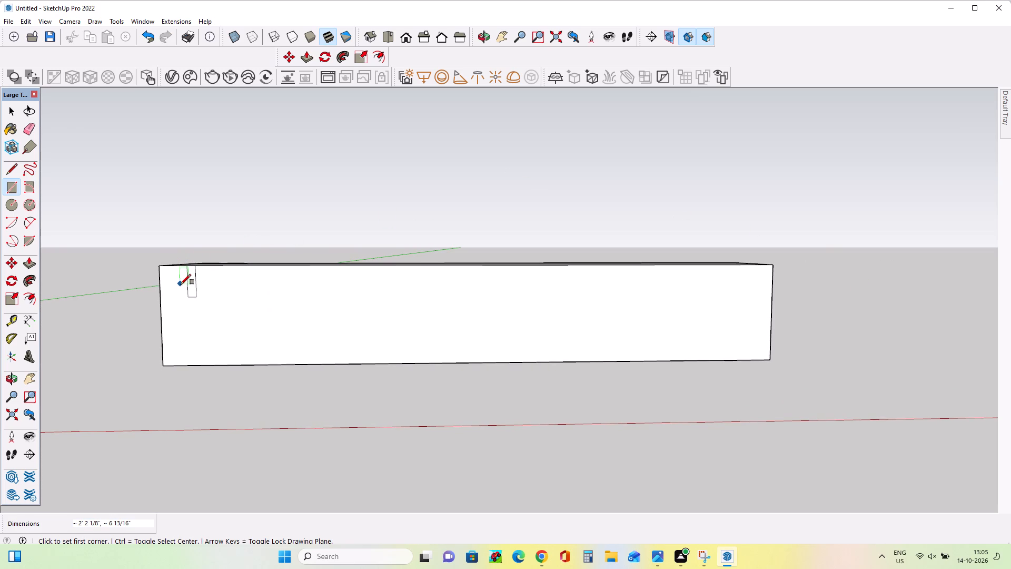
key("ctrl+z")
Draw two nested rectangles inset on the block's front face, about 40' 10" by 4' 4" and 39' 2" by 2' 6".
left_click_drag(181, 284, 243, 330)
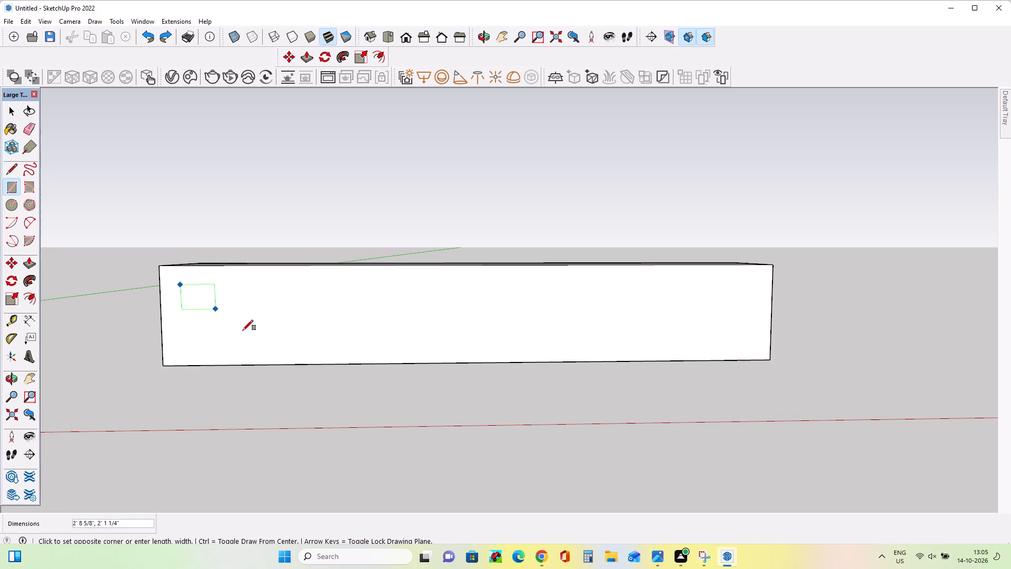
left_click_drag(243, 330, 723, 345)
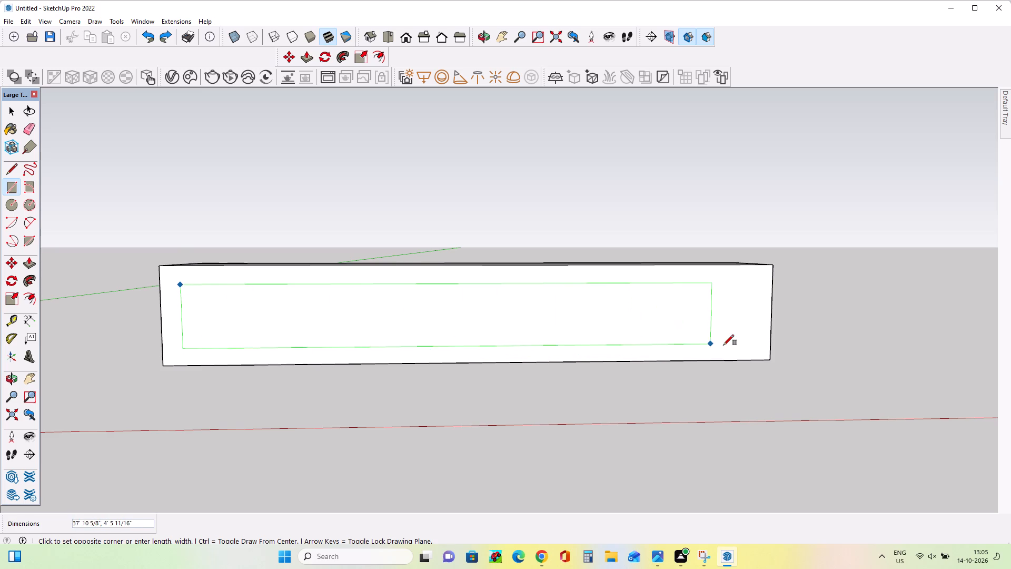
left_click_drag(723, 345, 755, 341)
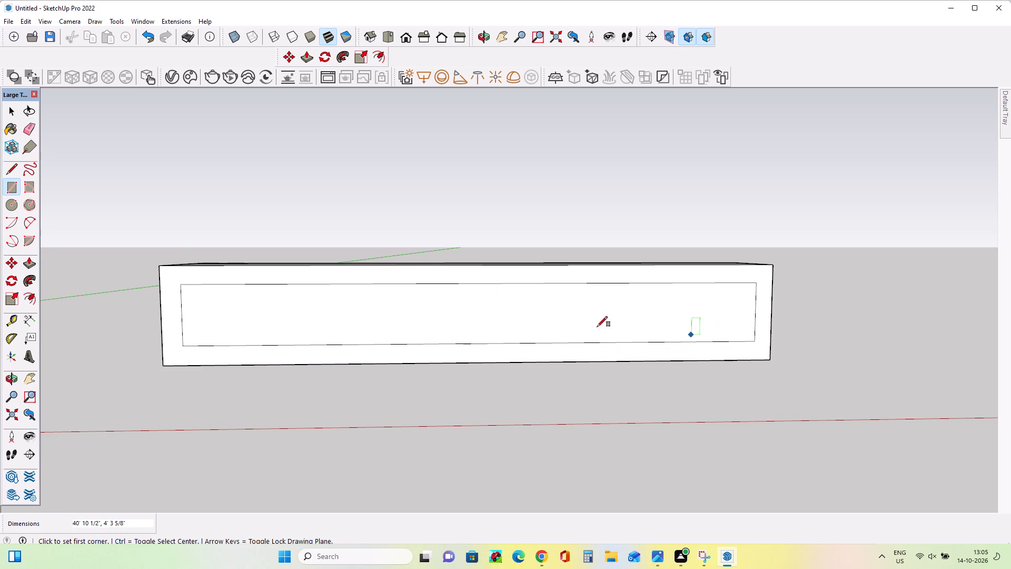
left_click_drag(259, 314, 250, 289)
key("ctrl+z")
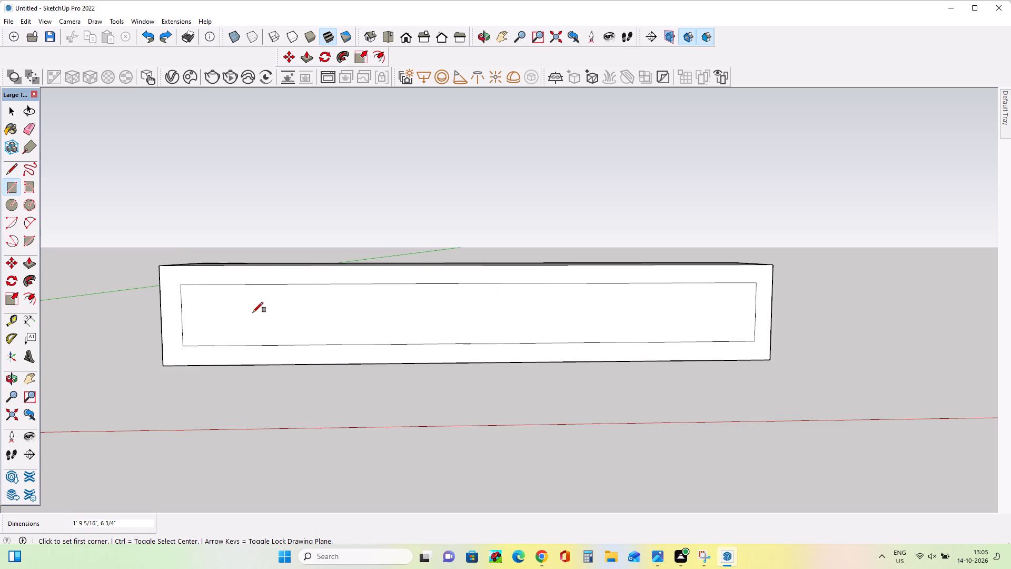
left_click_drag(197, 297, 216, 308)
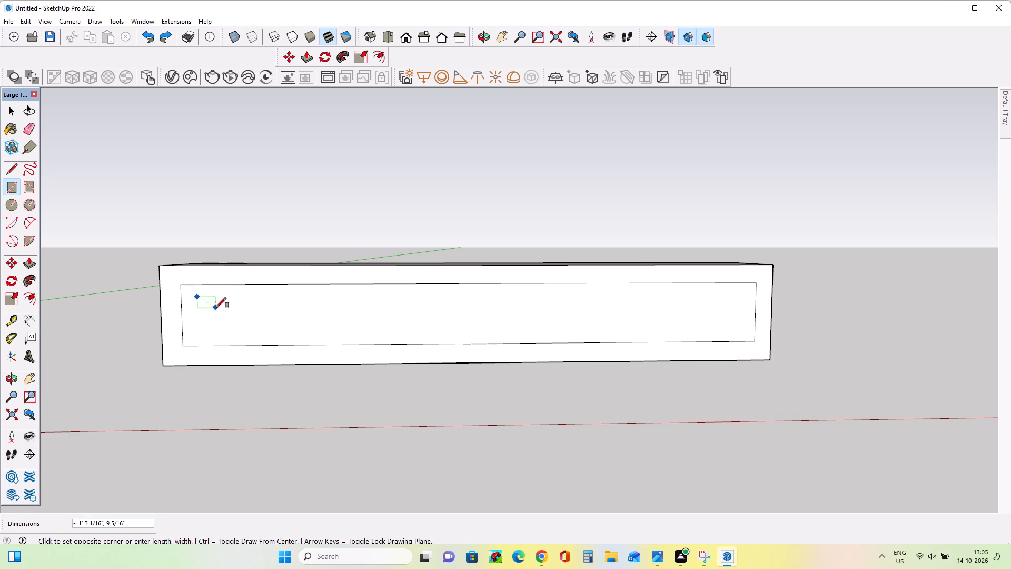
left_click_drag(216, 308, 688, 343)
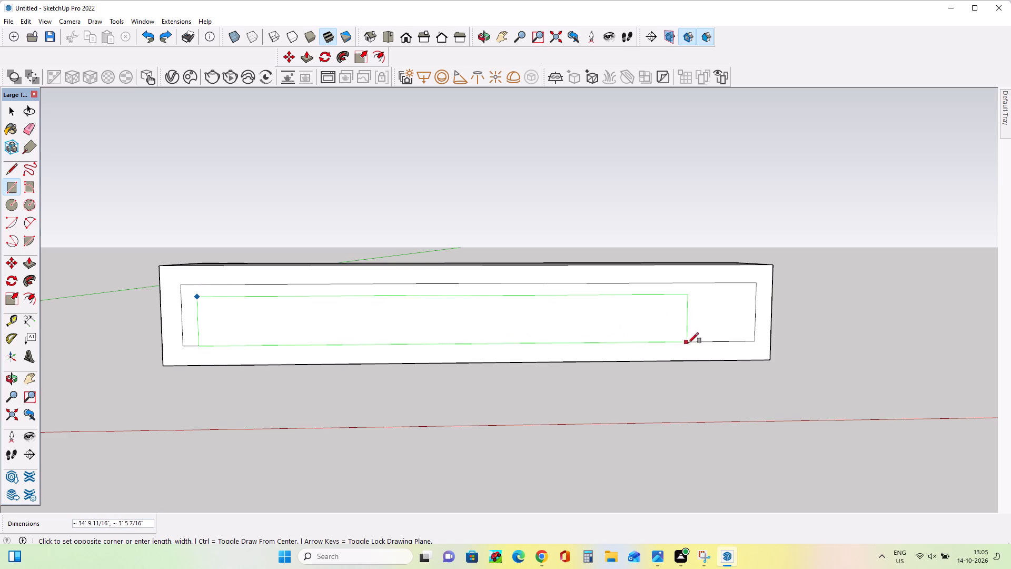
left_click_drag(688, 343, 746, 328)
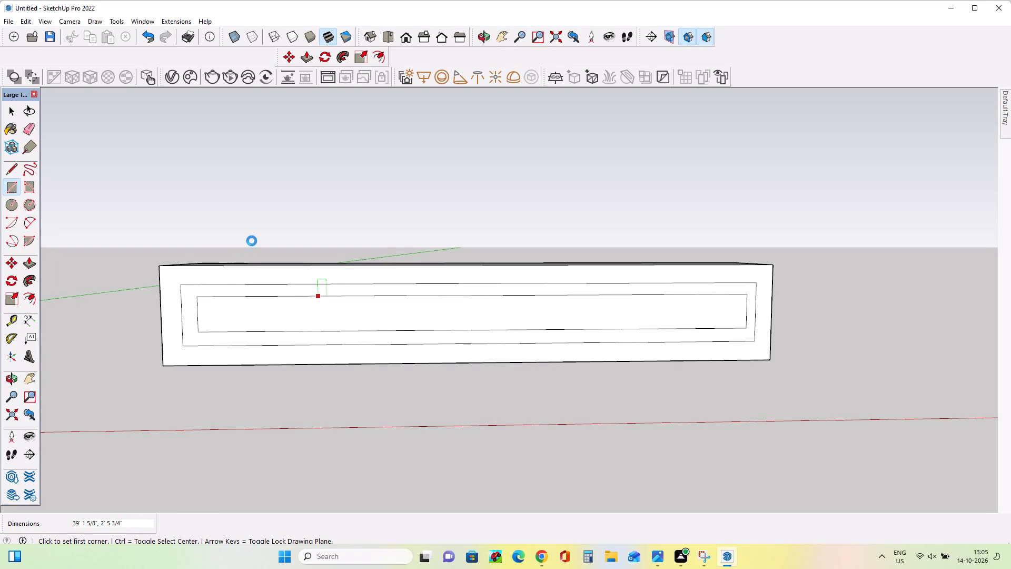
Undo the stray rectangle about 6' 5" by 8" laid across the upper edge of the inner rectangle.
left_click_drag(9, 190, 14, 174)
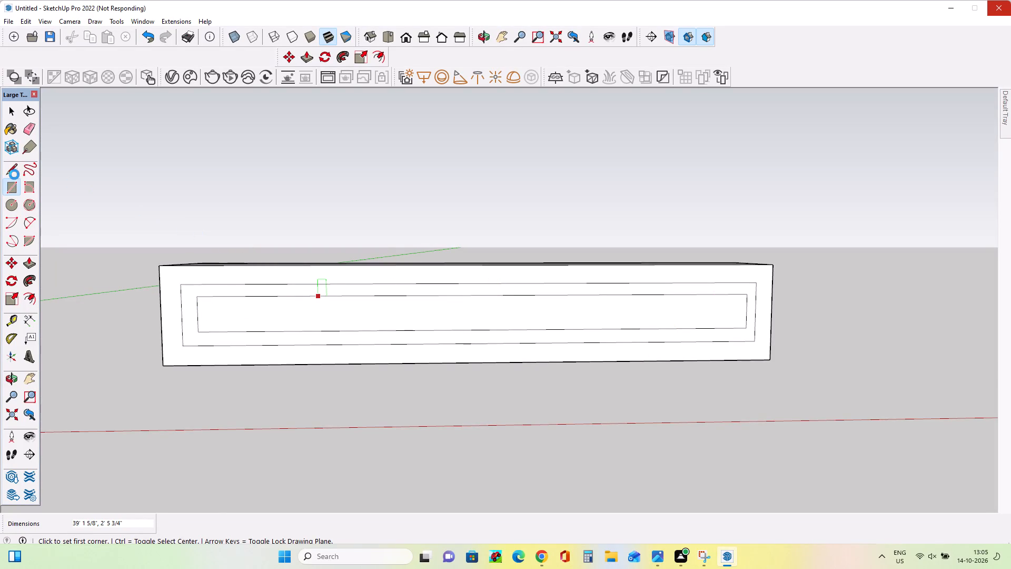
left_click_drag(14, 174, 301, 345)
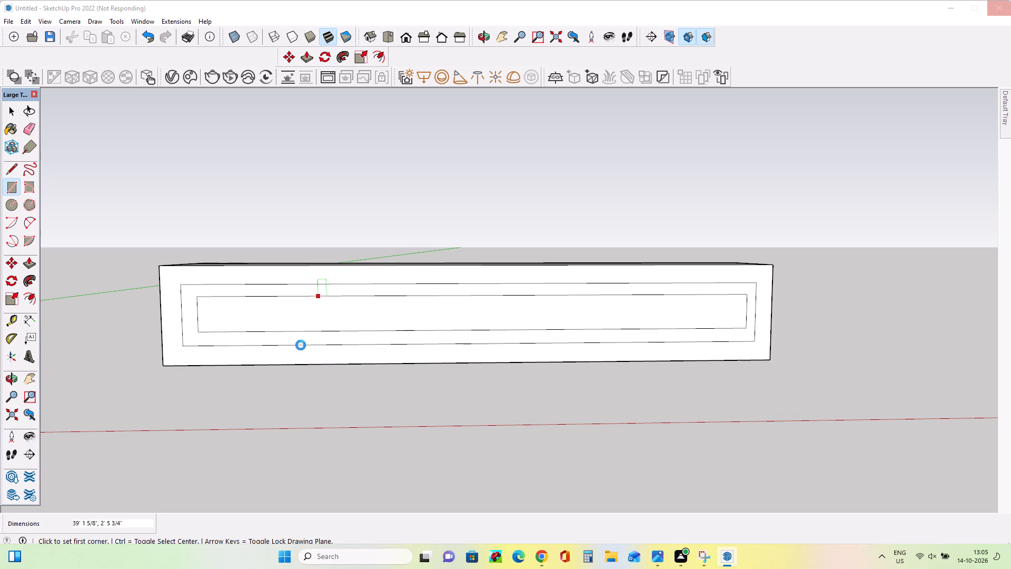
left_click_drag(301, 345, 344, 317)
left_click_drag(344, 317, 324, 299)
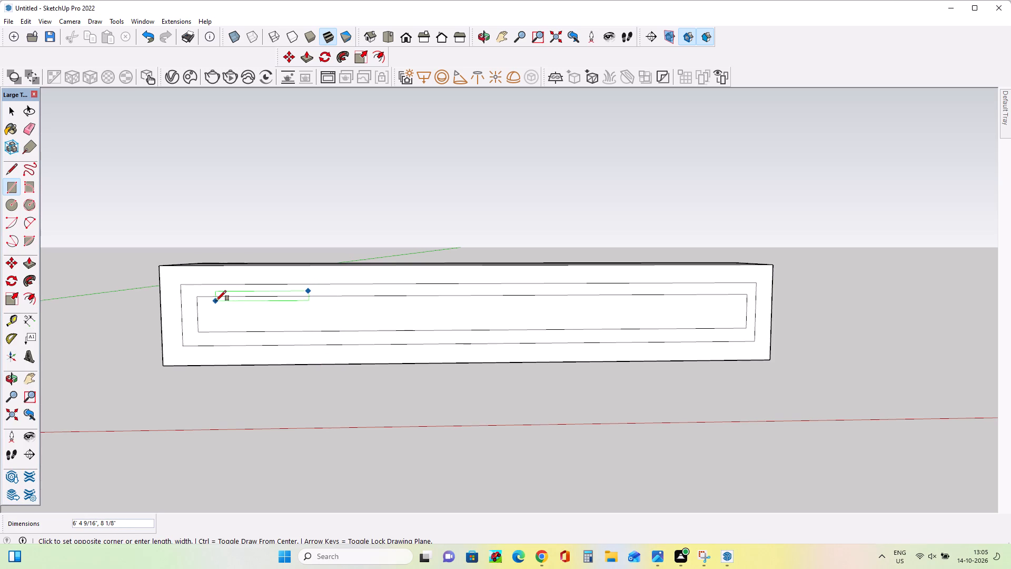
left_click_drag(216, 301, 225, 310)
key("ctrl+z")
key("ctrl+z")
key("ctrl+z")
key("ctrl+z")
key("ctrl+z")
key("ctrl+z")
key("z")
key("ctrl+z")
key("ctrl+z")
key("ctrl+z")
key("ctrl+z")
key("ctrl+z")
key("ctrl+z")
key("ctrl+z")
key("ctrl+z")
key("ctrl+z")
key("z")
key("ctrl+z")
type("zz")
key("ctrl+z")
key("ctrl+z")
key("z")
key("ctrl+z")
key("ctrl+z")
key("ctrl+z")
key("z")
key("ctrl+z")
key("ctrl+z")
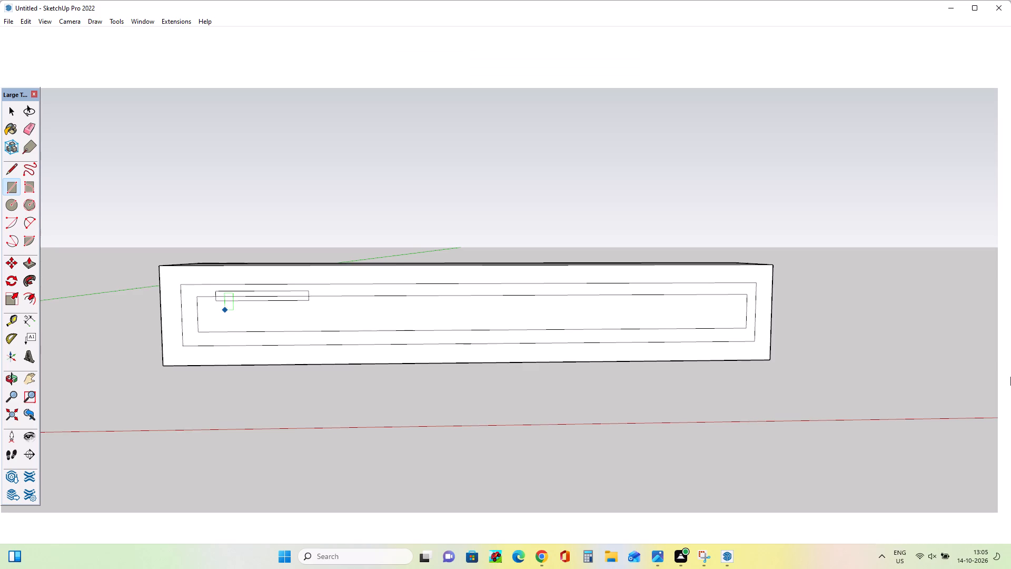
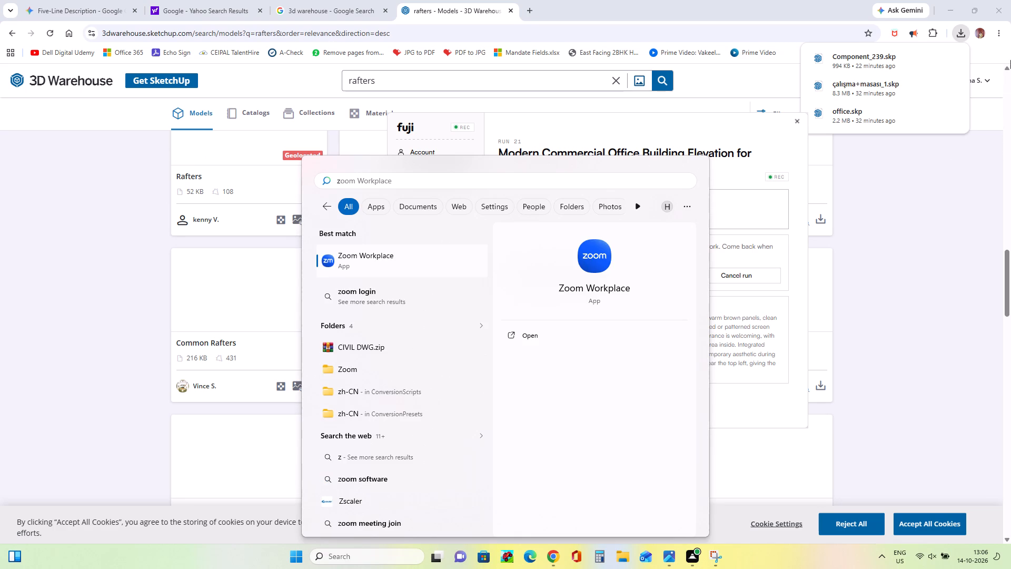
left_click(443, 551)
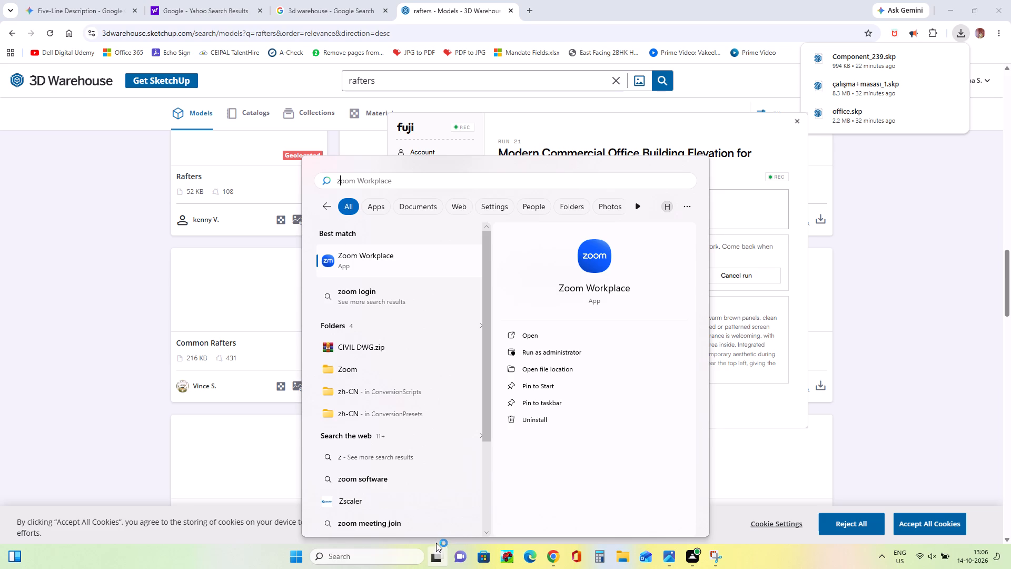
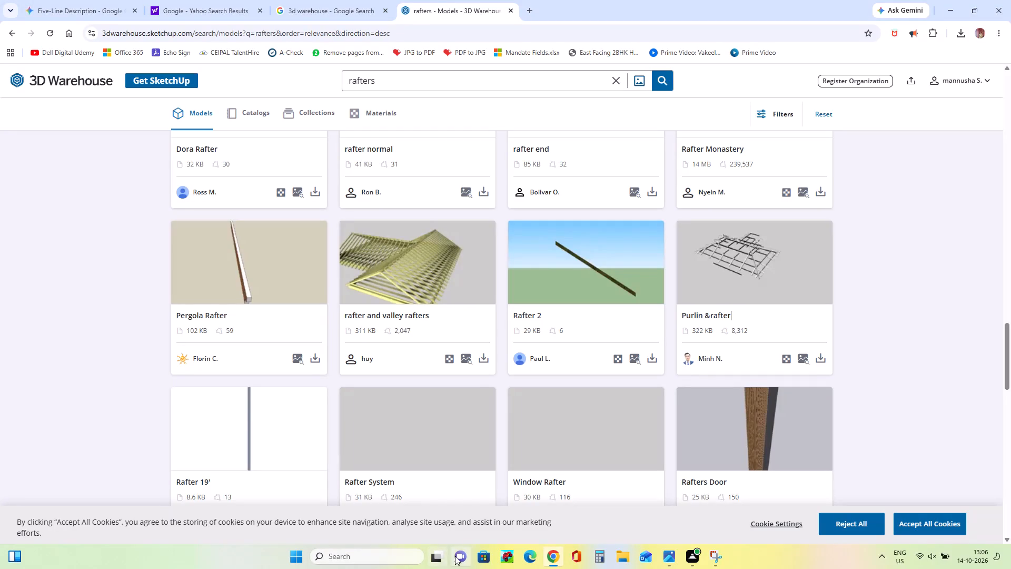
Bring up the overview of open windows to switch away from the 3D Warehouse rafter results.
left_click(432, 560)
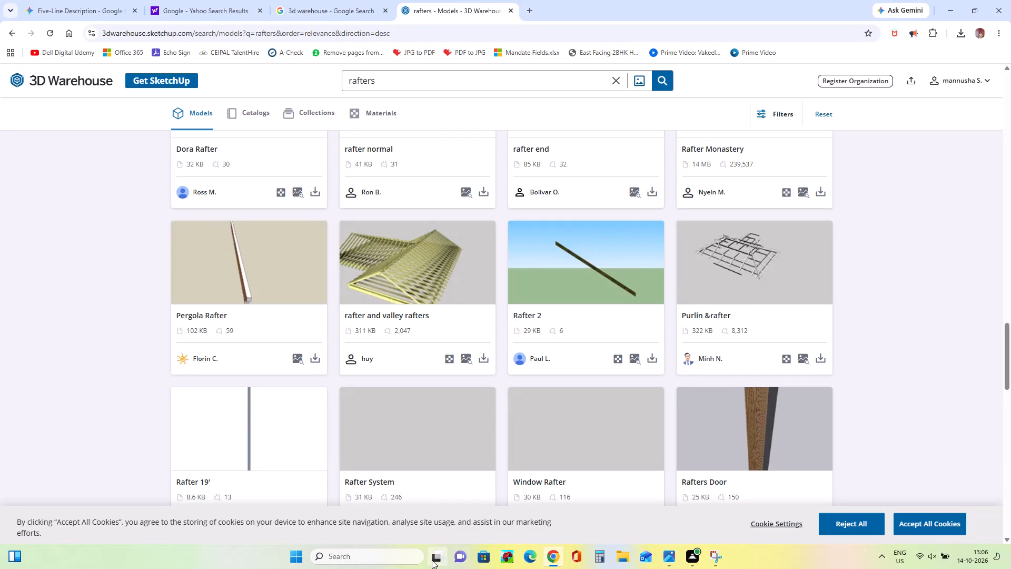
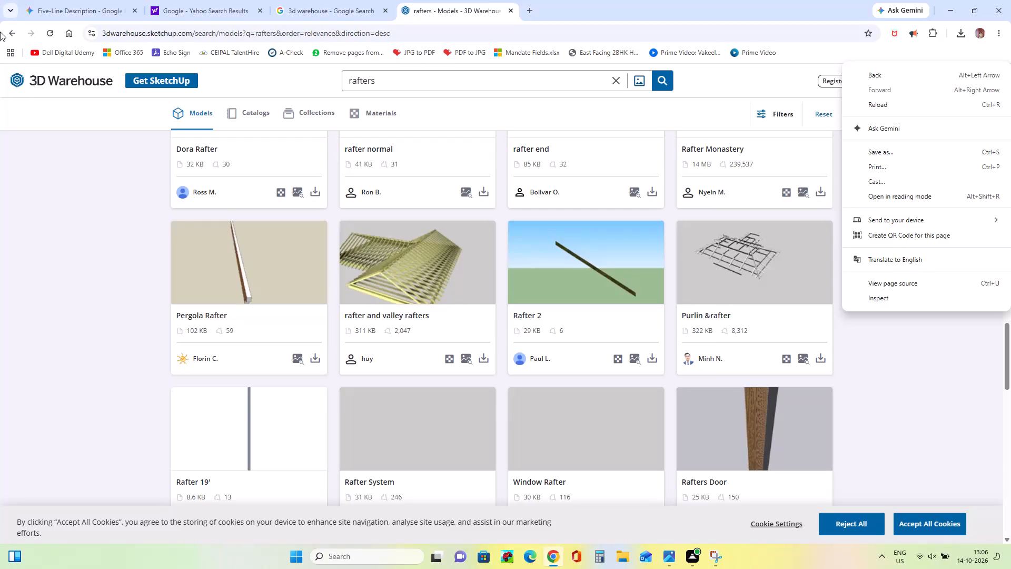
Go back to the previous 3D Warehouse search results page.
left_click(14, 29)
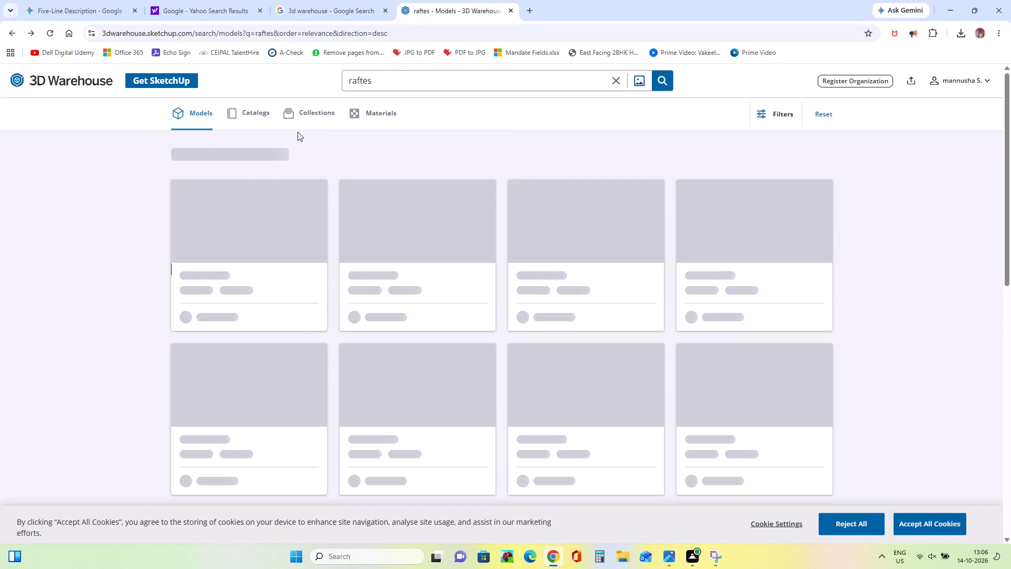
Switch to the Choice Holidays building elevation reference image in Photos to view it.
left_click(446, 561)
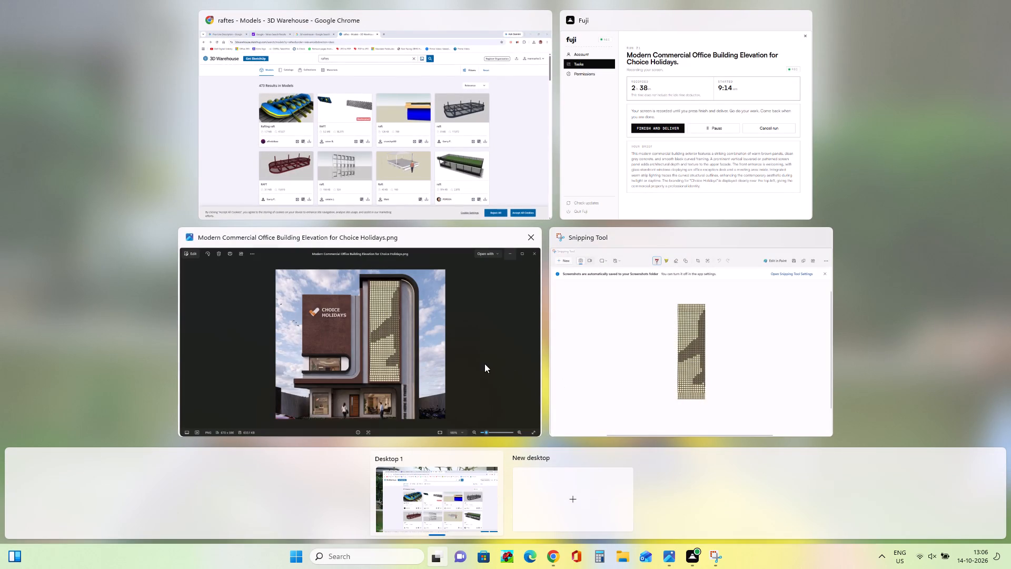
left_click(411, 349)
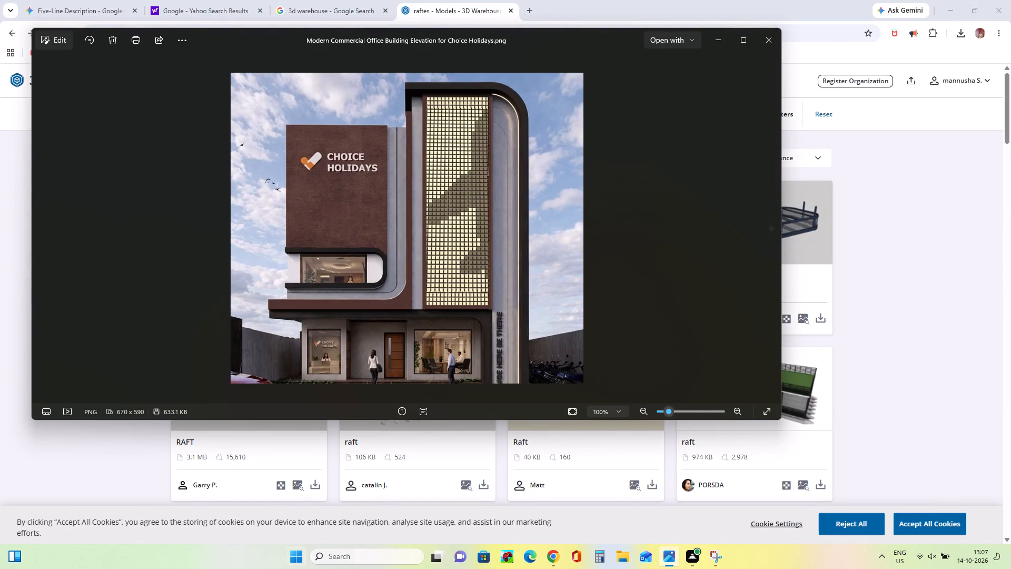
Bring up the overview of open windows to switch away from the reference image.
left_click(440, 557)
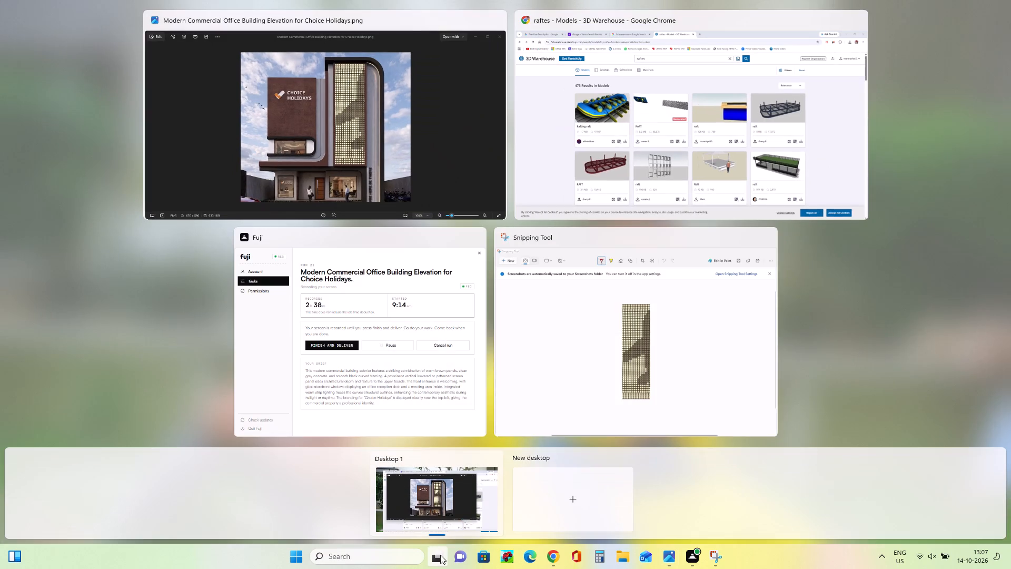
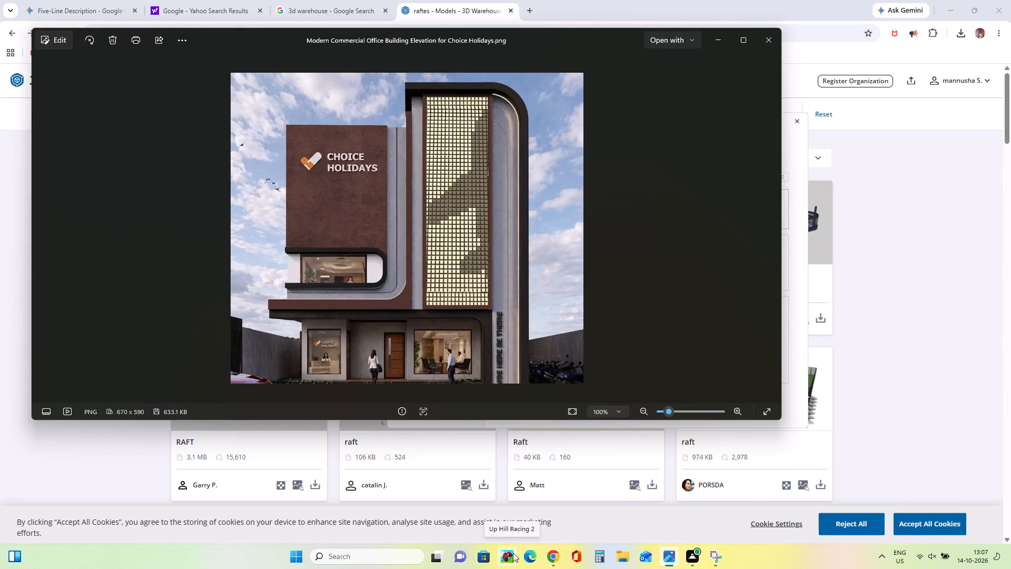
Bring the 3D Warehouse browser window forward and minimize it to uncover the desktop and the building reference image.
left_click(891, 274)
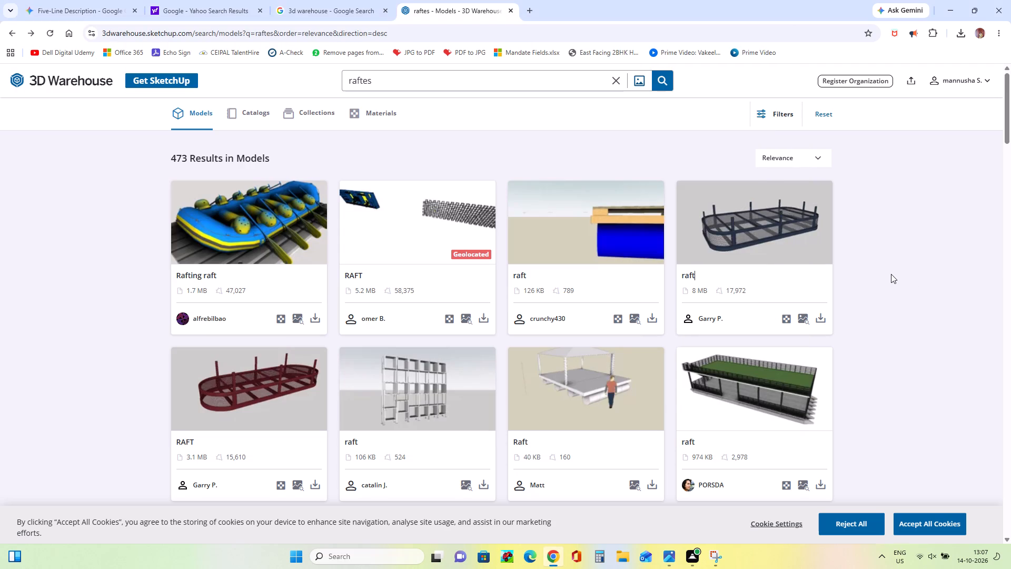
left_click(957, 13)
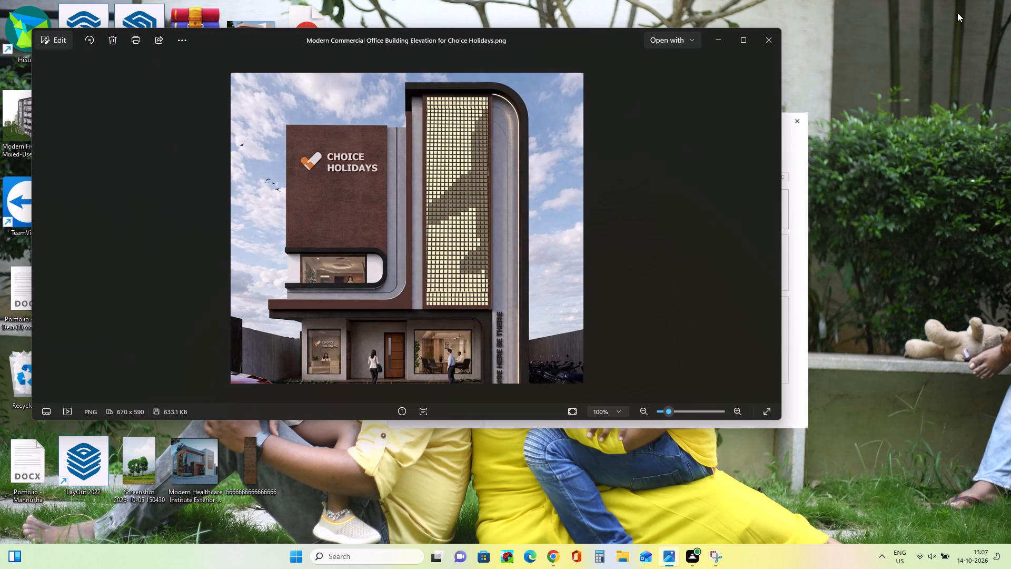
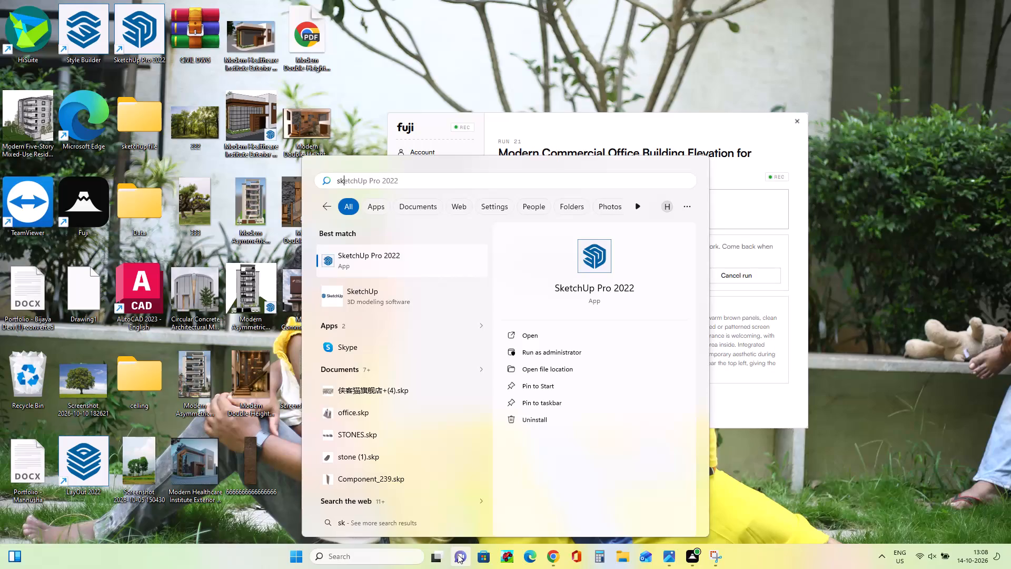
Launch SketchUp Pro 2022 from the system search results.
key("Return")
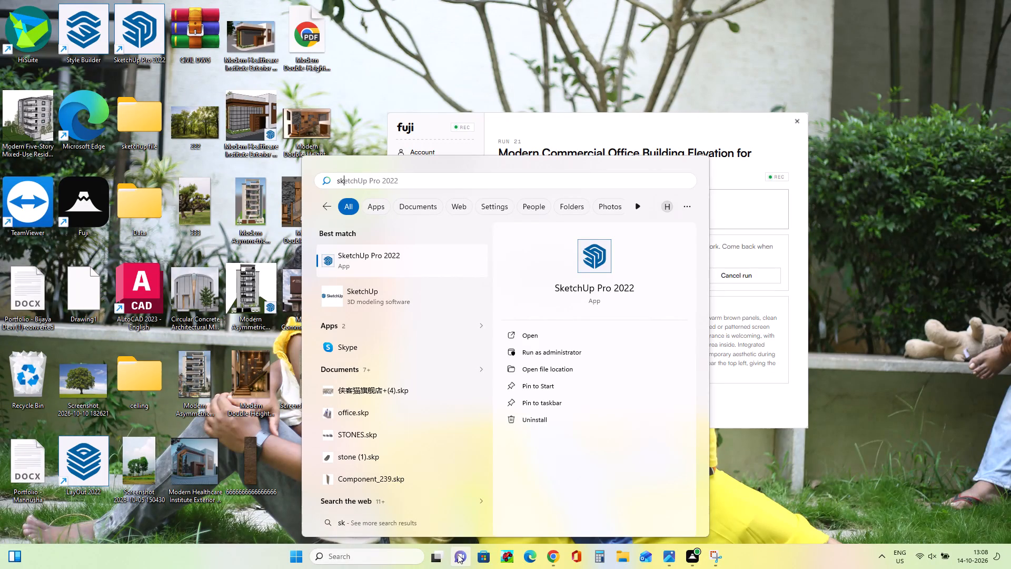
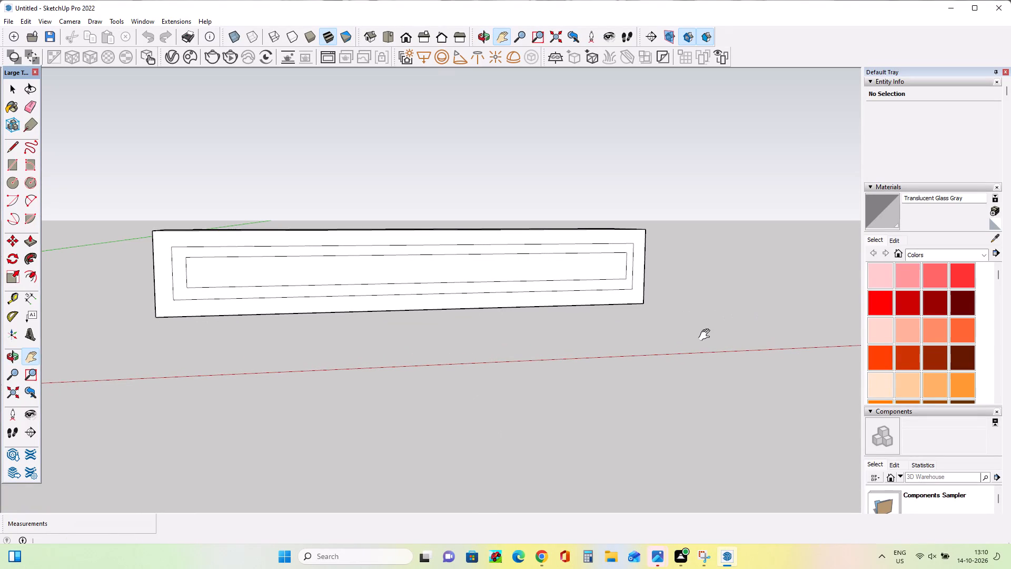
Draw a rectangle about 37' 11" by 1' 3" inside the innermost outline on the long box's front face.
middle_click_drag(547, 213, 534, 214)
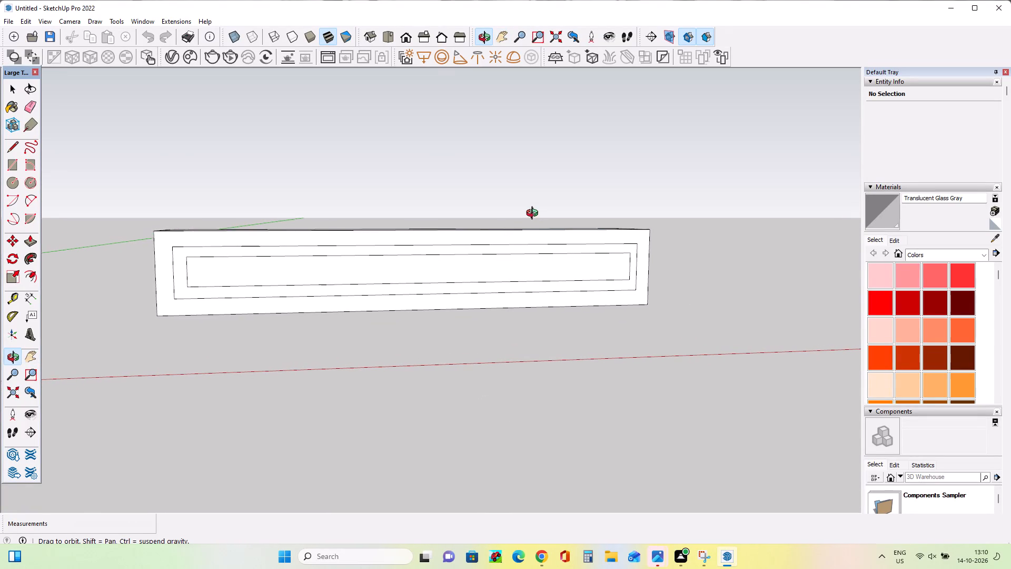
middle_click_drag(534, 214, 536, 214)
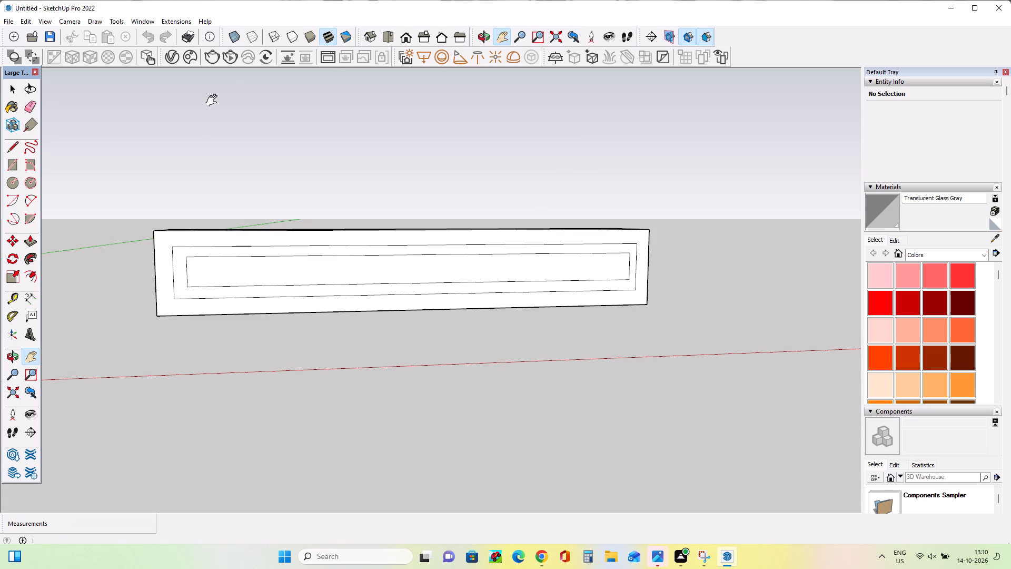
left_click(163, 202)
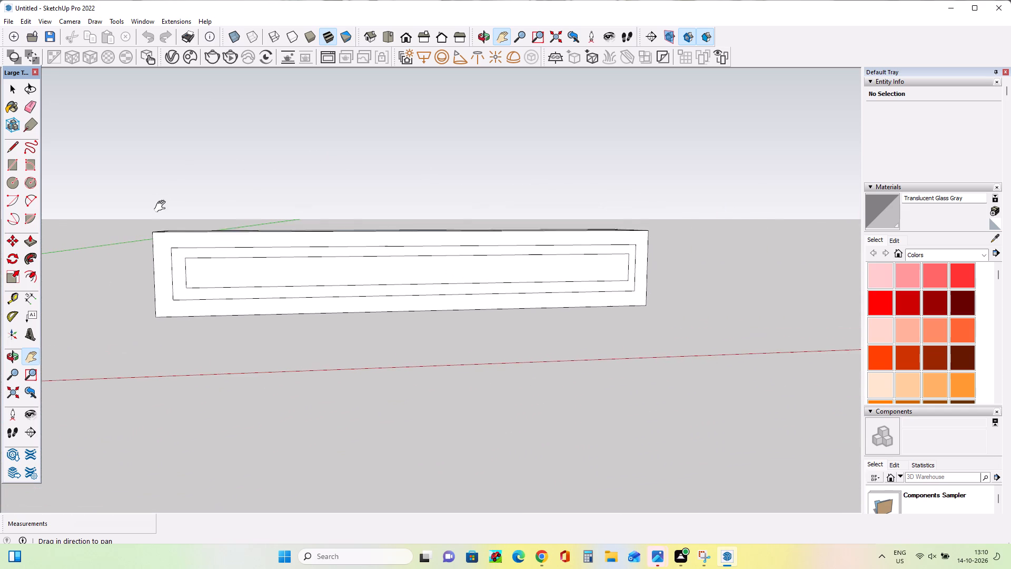
left_click(12, 158)
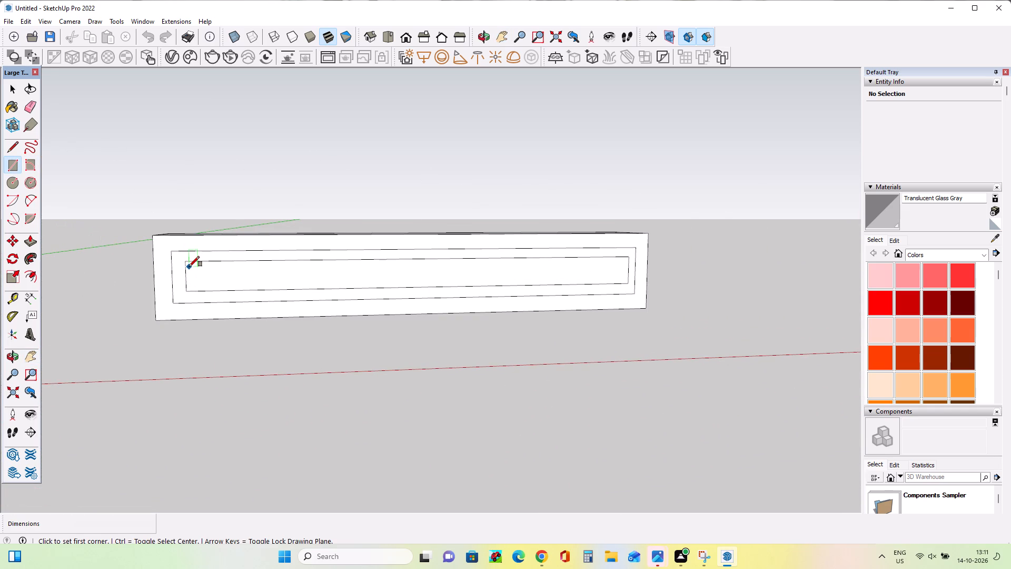
left_click_drag(192, 268, 434, 307)
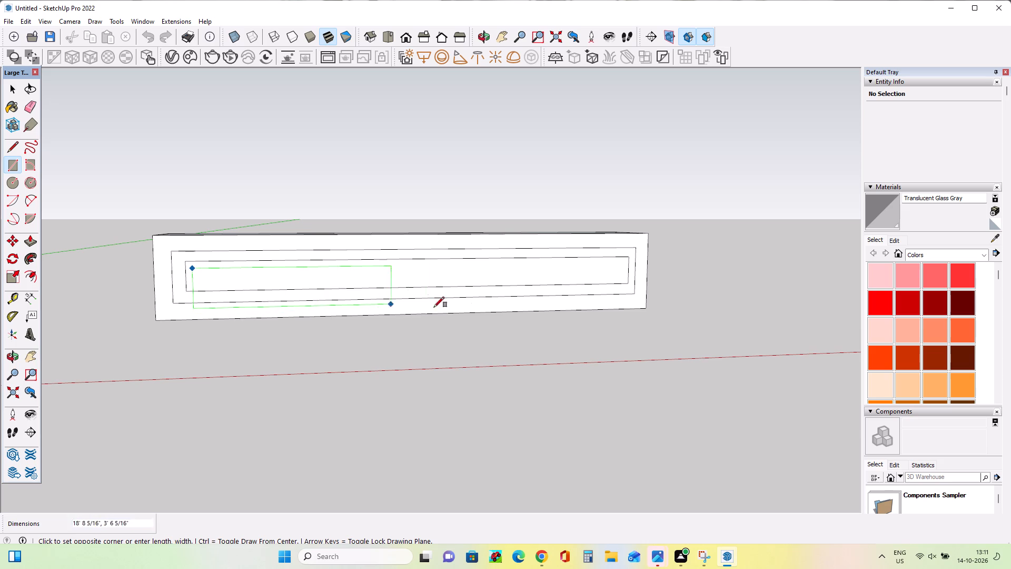
left_click_drag(434, 307, 616, 277)
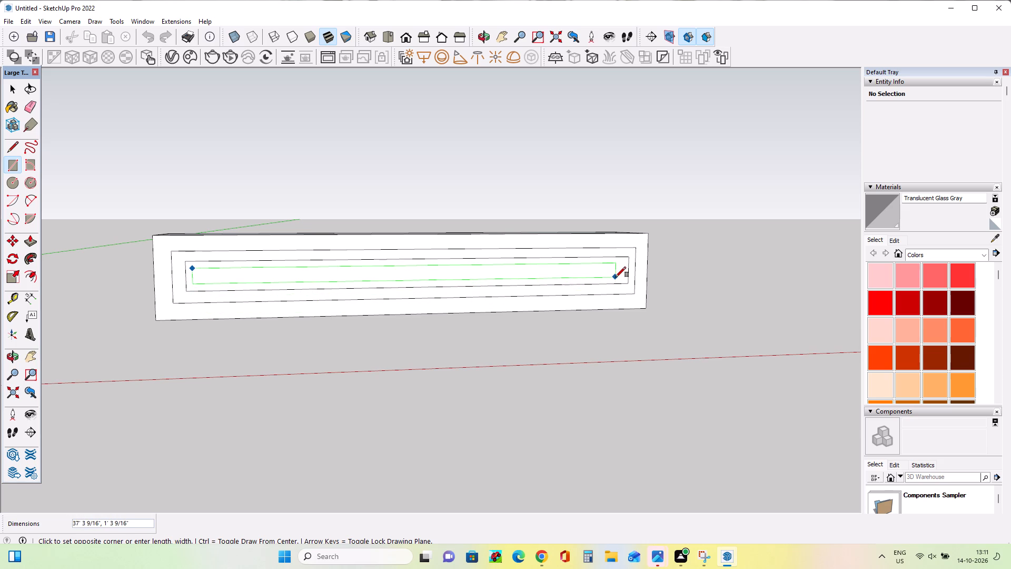
left_click_drag(616, 277, 621, 277)
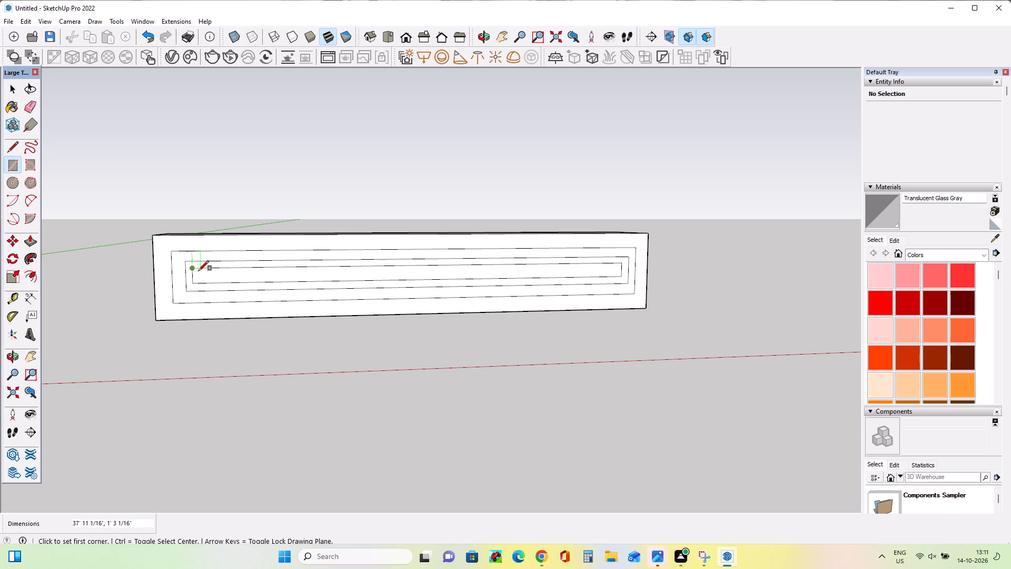
Draw another rectangle about 37' 4" by 10" nested within the innermost outline on the box's front face.
left_click_drag(200, 273, 348, 287)
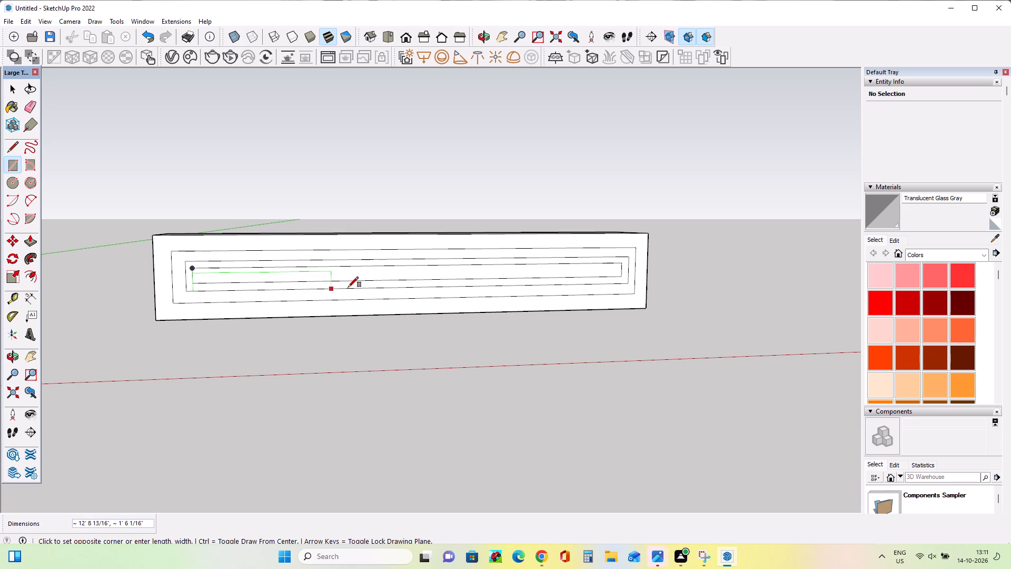
left_click_drag(348, 287, 616, 279)
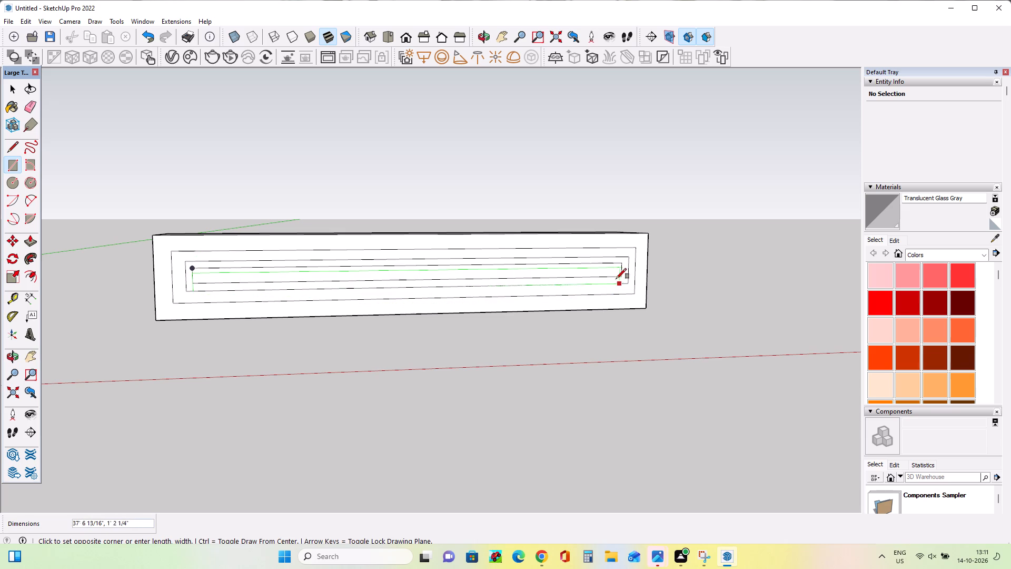
left_click_drag(616, 279, 612, 272)
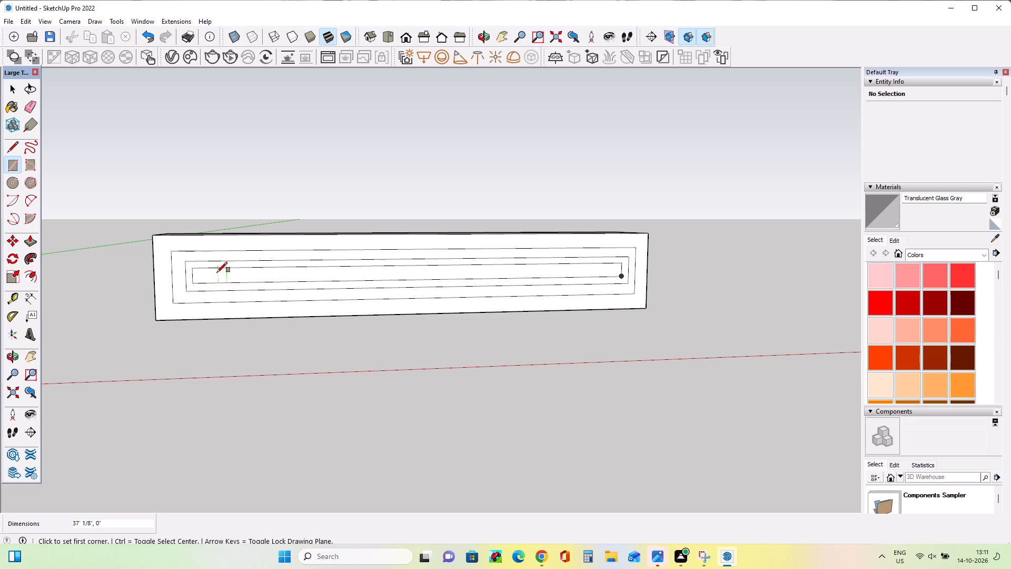
left_click_drag(200, 272, 320, 282)
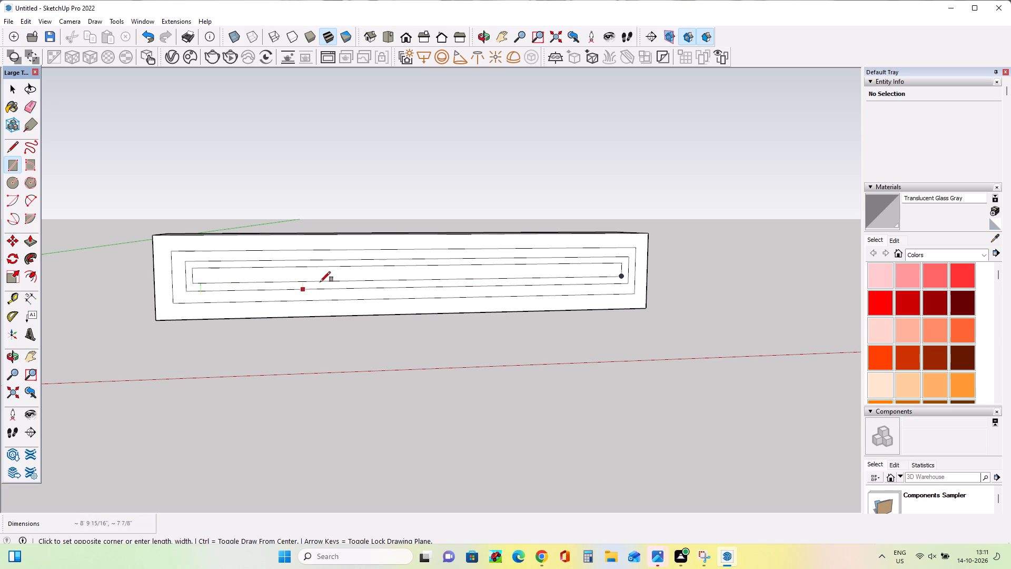
left_click_drag(320, 282, 430, 274)
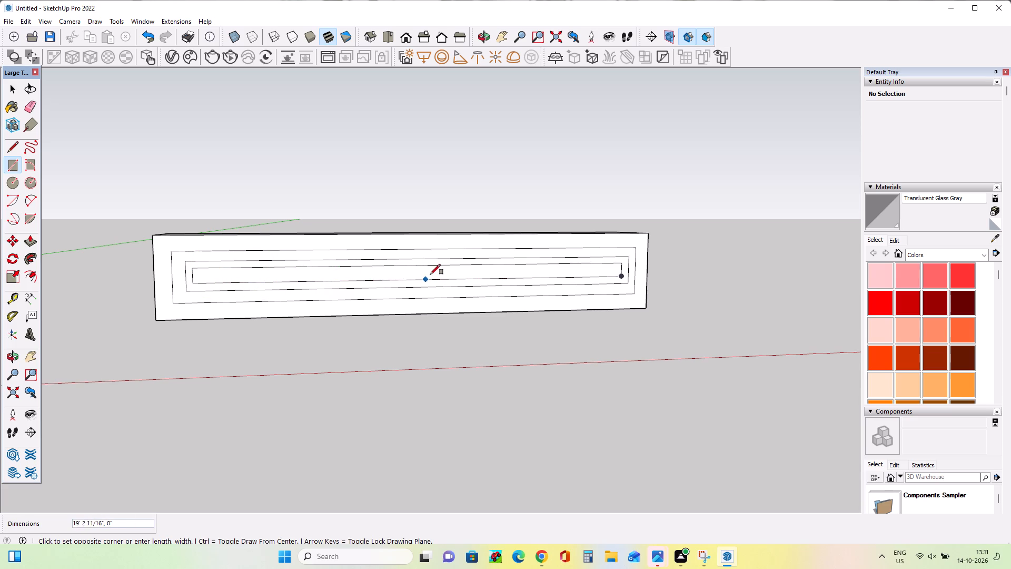
left_click_drag(430, 274, 614, 266)
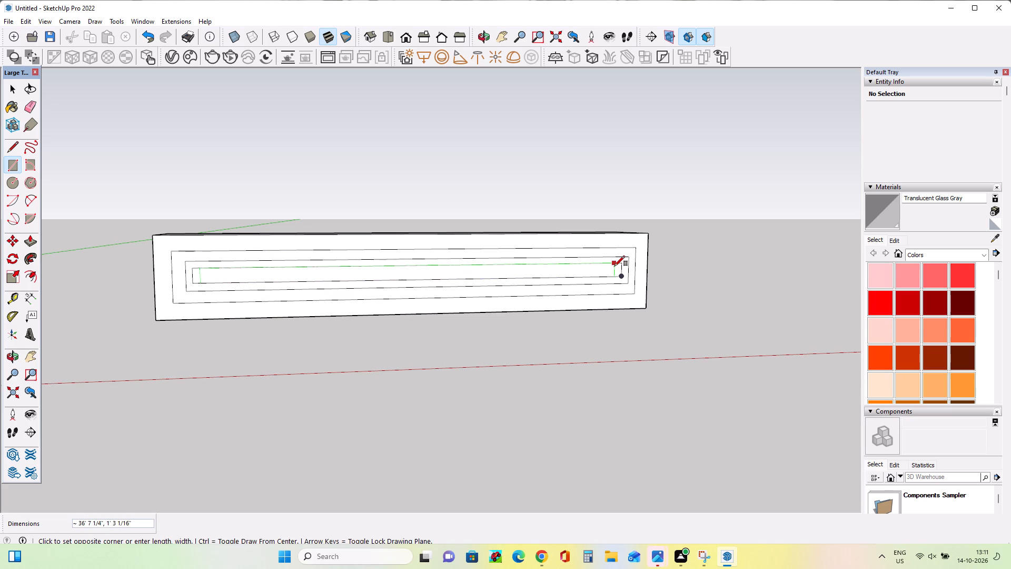
left_click_drag(614, 266, 617, 270)
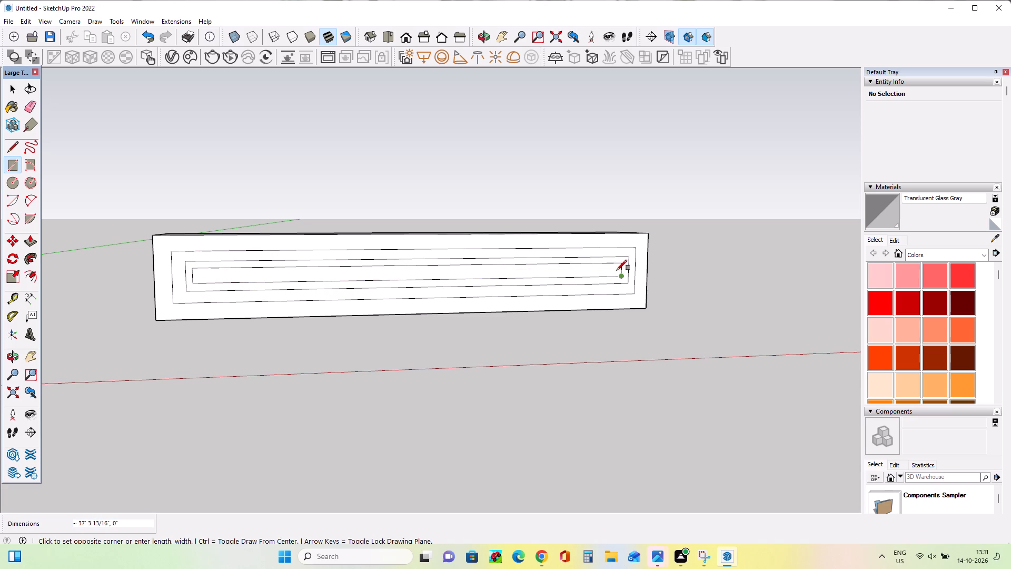
left_click_drag(617, 270, 616, 268)
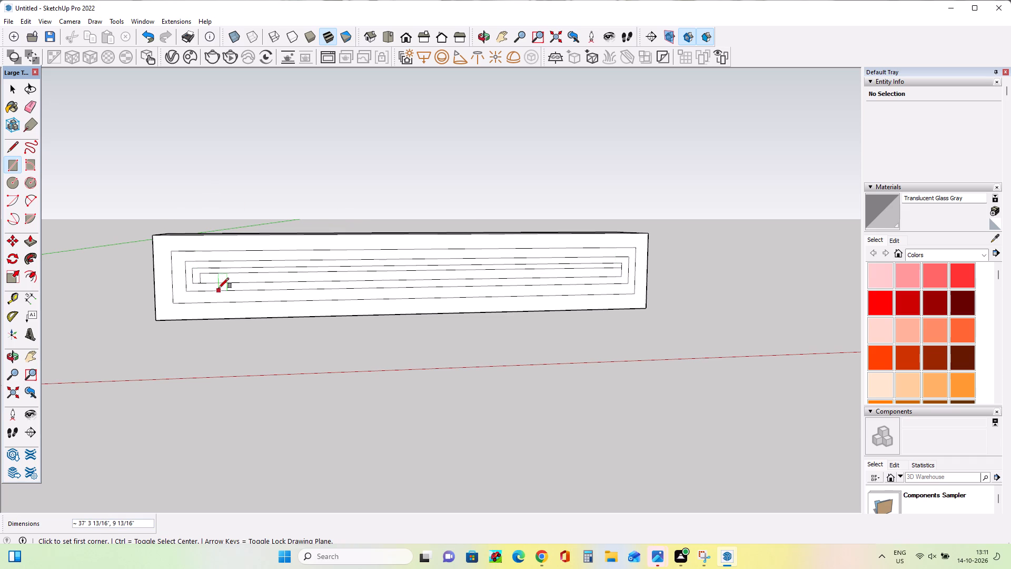
Draw a rectangle about 35' 11" by 10" within the innermost outline on the box's front face.
left_click_drag(208, 277, 243, 278)
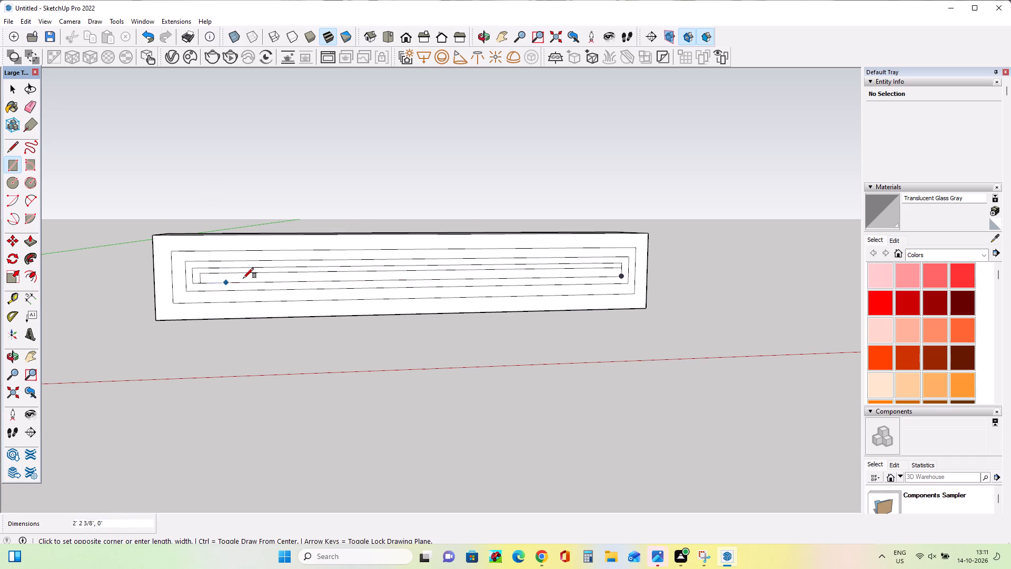
left_click_drag(243, 278, 408, 295)
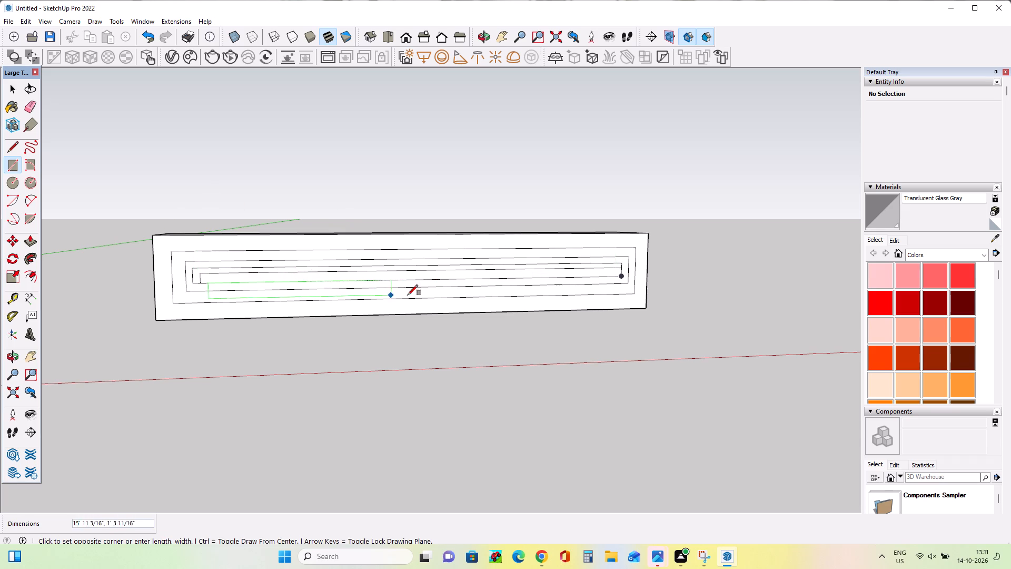
left_click_drag(408, 295, 570, 268)
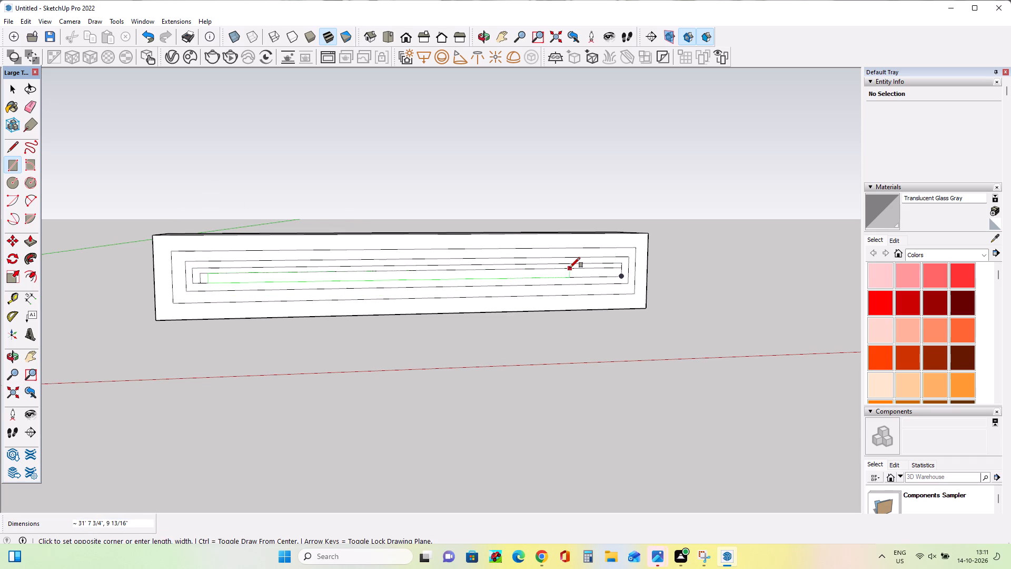
left_click_drag(570, 268, 613, 270)
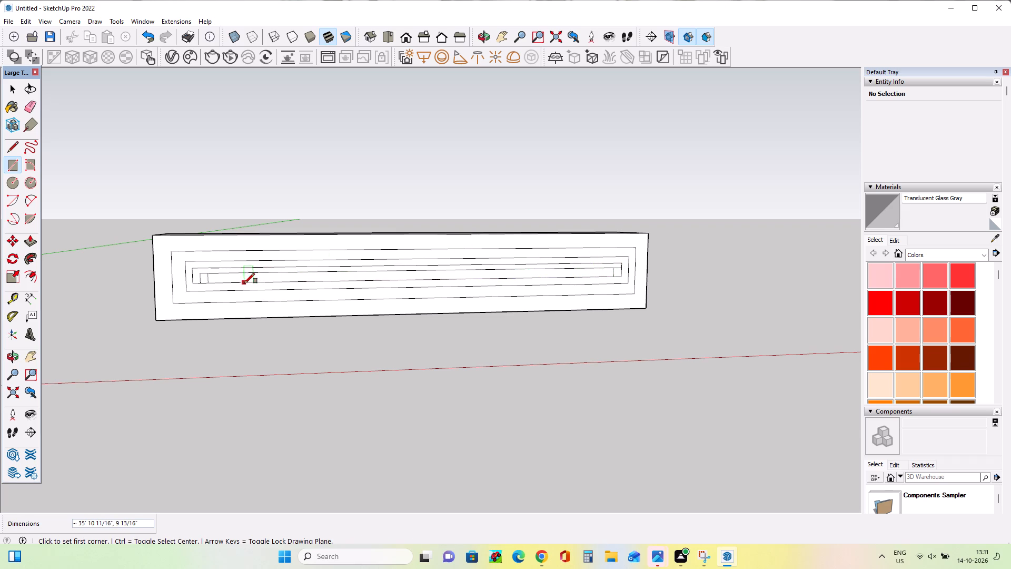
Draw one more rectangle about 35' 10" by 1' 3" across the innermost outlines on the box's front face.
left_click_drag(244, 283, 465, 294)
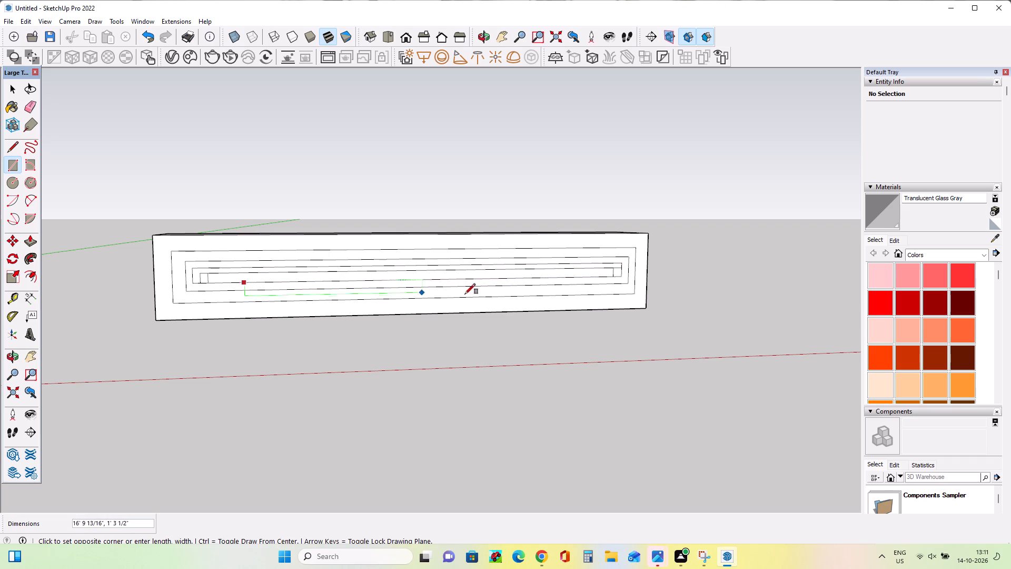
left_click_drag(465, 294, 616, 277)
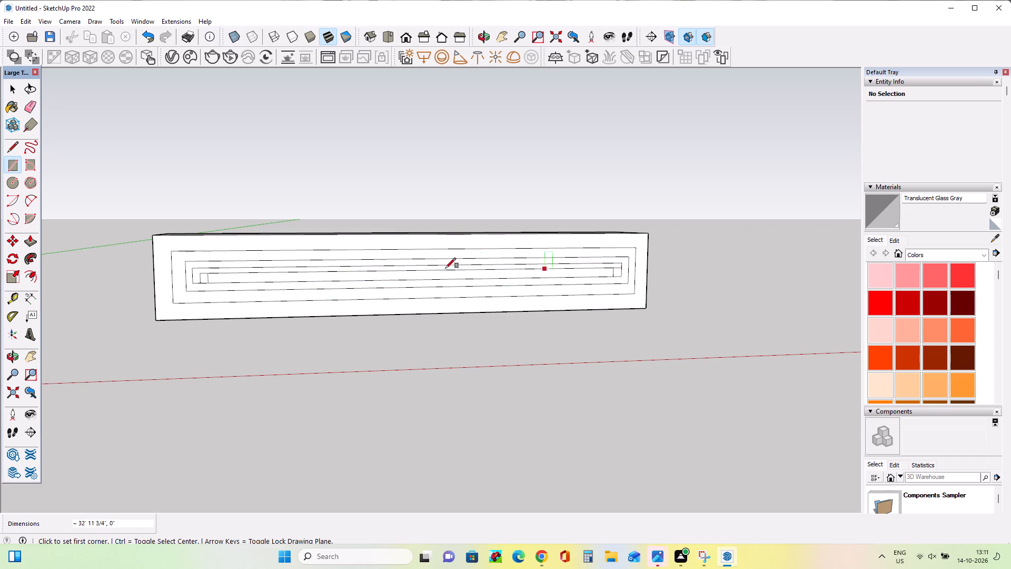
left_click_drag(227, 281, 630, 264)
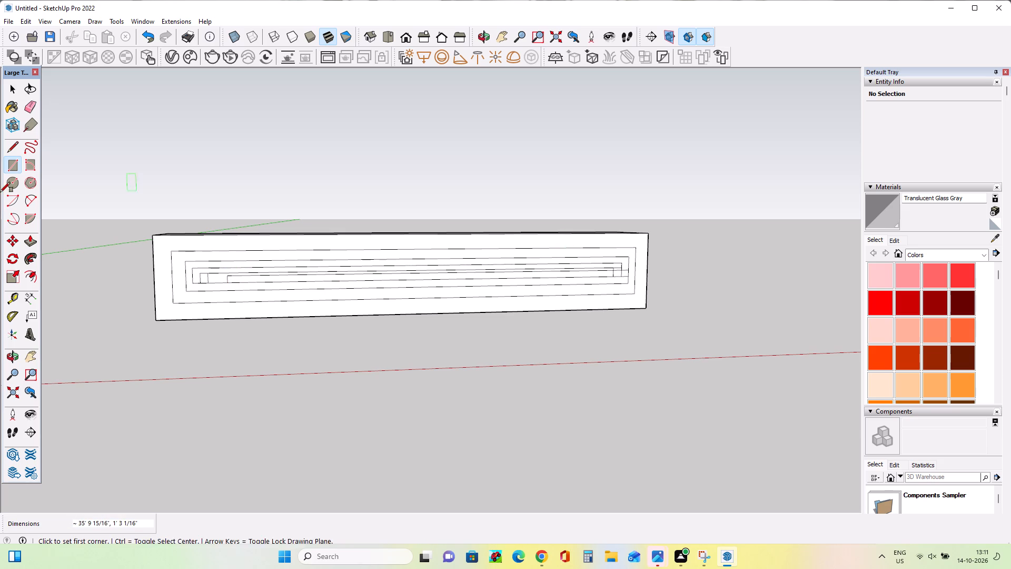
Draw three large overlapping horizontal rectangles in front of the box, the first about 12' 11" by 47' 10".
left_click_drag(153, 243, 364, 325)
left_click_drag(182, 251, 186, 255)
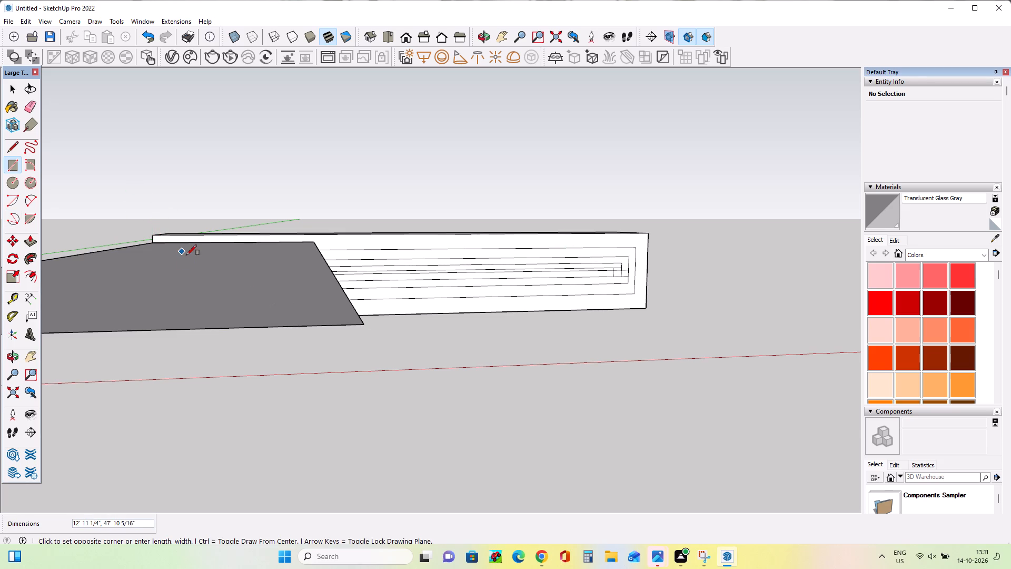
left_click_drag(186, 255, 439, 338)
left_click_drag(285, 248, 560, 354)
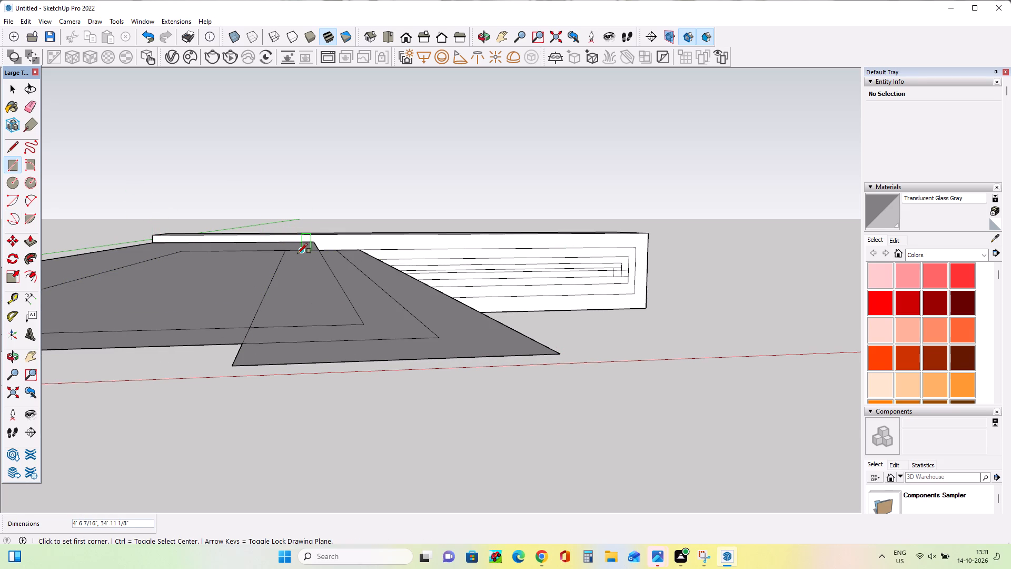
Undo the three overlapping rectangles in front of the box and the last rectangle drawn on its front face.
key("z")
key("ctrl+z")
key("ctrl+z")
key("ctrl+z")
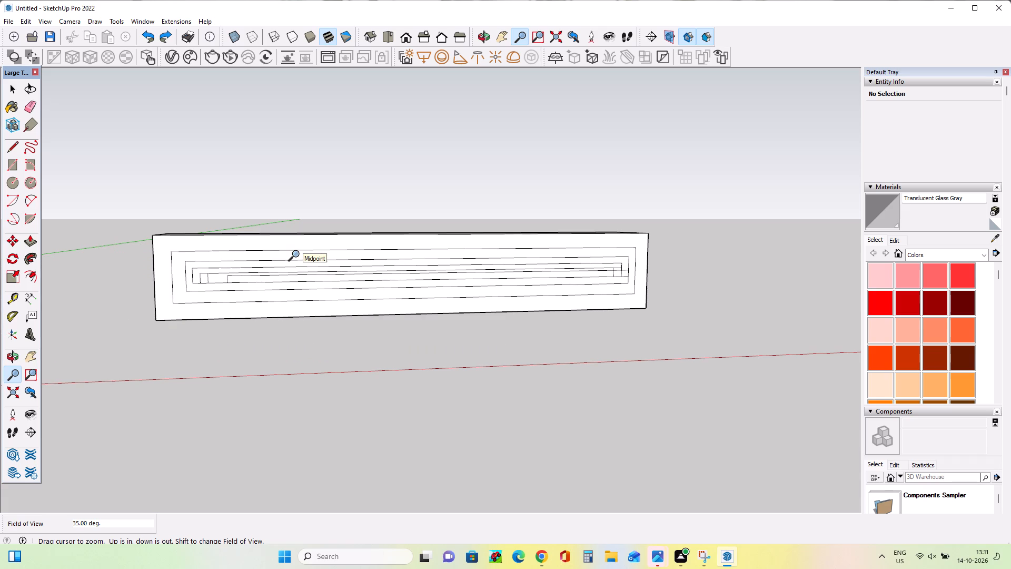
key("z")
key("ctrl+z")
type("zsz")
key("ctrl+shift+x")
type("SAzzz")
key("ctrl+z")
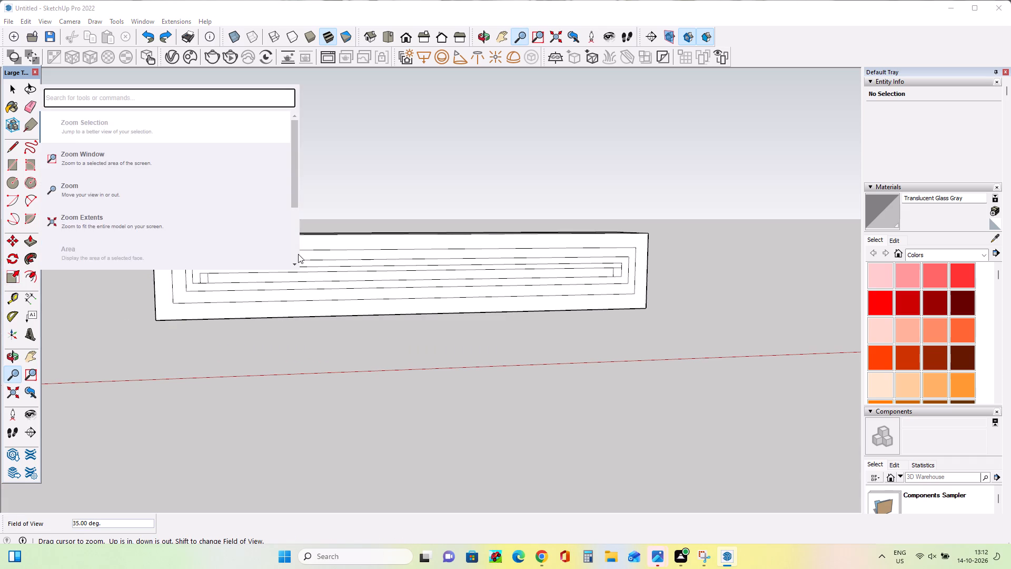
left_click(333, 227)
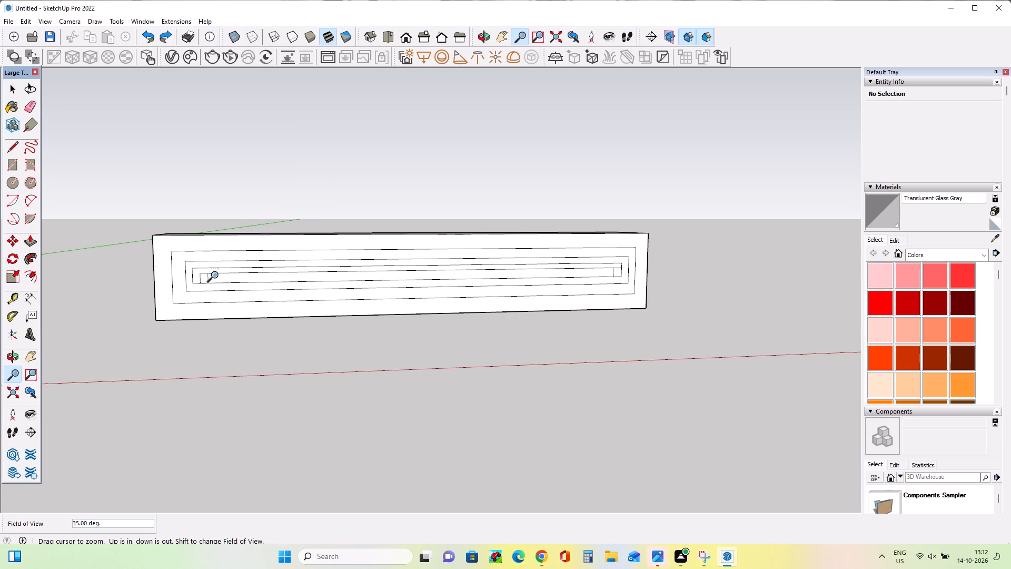
Examine the modelled building facade up close, around its gridded vertical panel, curved wood frame and neighbouring potted plants.
scroll(213, 273, "down", 7)
scroll(213, 272, "up", 8)
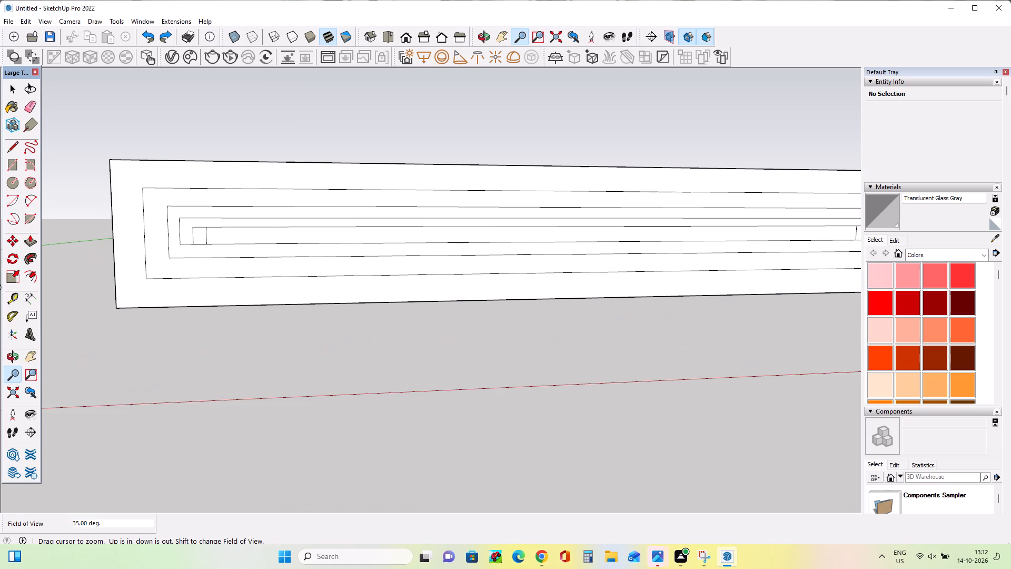
scroll(5, 327, "down", 3)
scroll(15, 323, "up", 1)
scroll(15, 323, "down", 18)
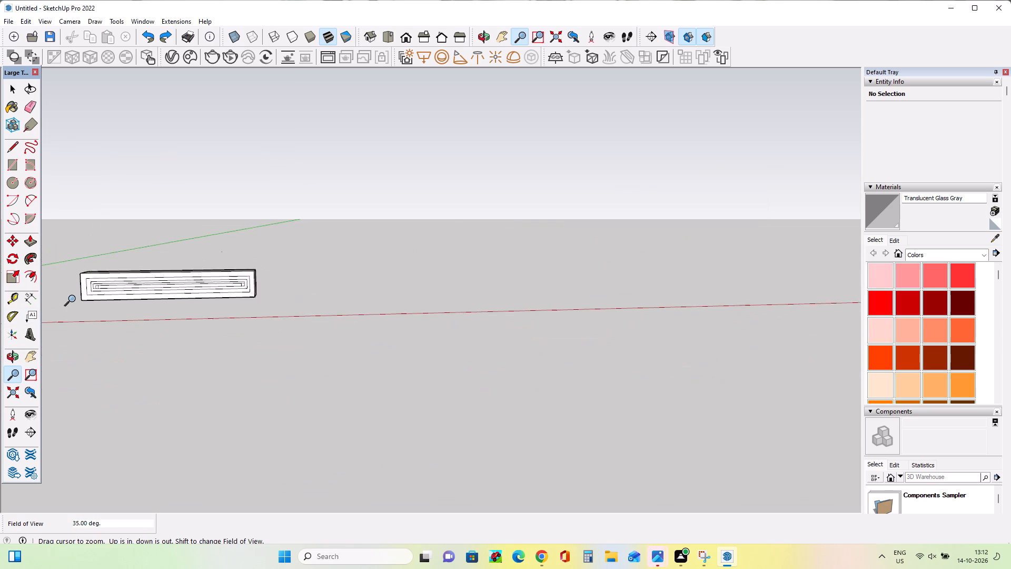
scroll(74, 299, "down", 4)
left_click_drag(74, 298, 343, 299)
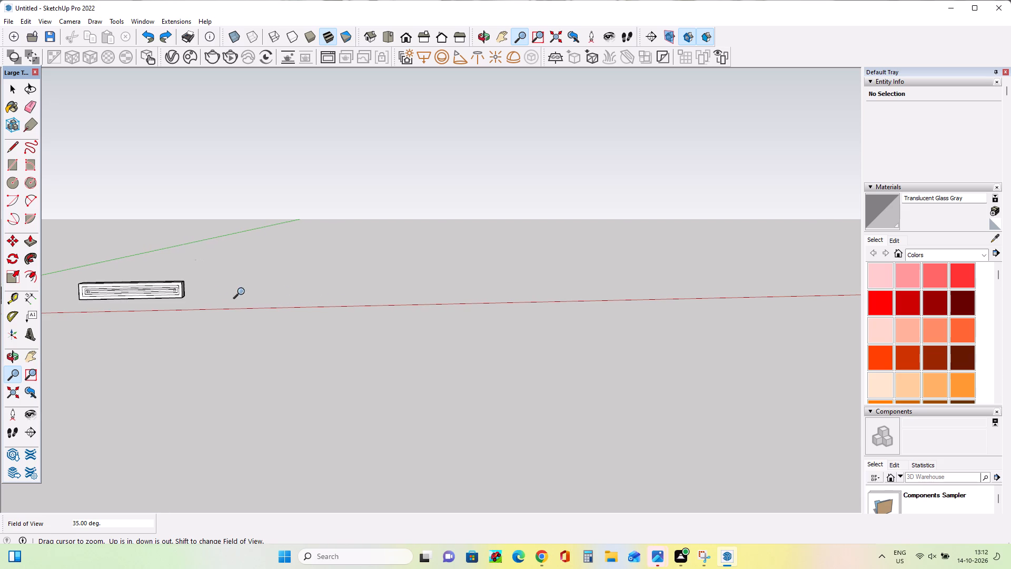
left_click(34, 358)
left_click_drag(68, 318, 318, 329)
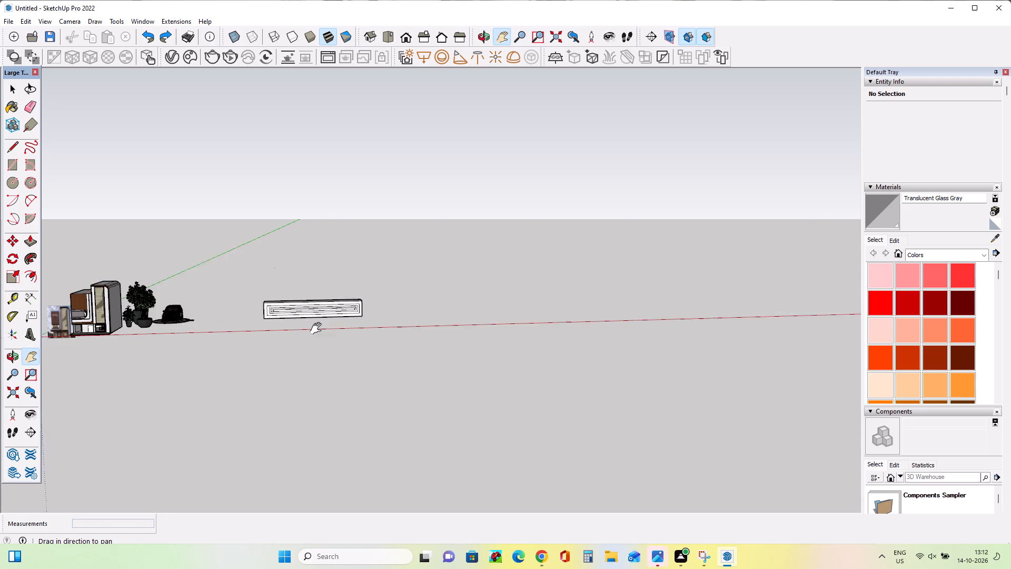
left_click_drag(318, 329, 340, 325)
scroll(103, 262, "down", 1)
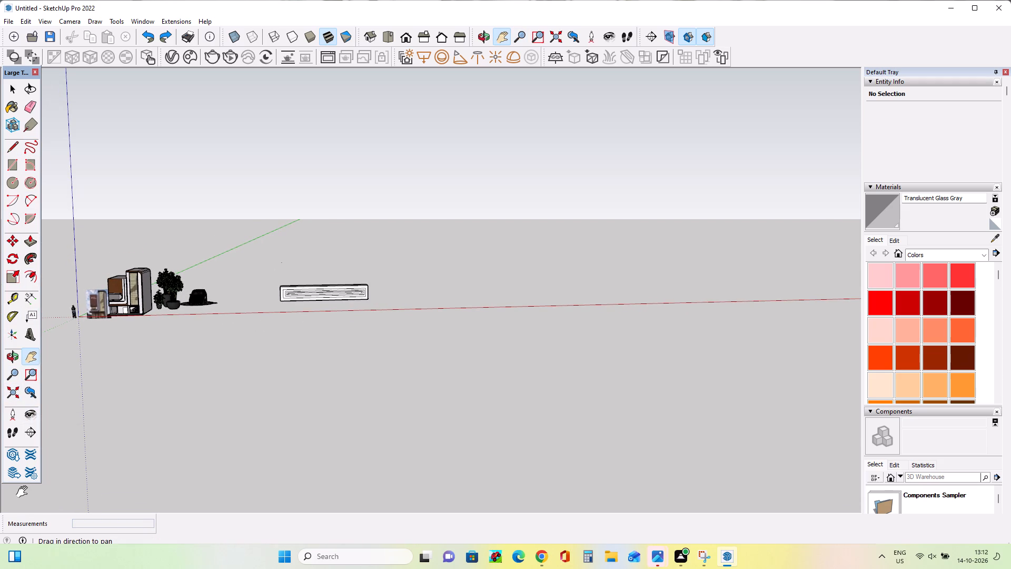
left_click(29, 373)
scroll(121, 323, "down", 7)
scroll(121, 323, "up", 8)
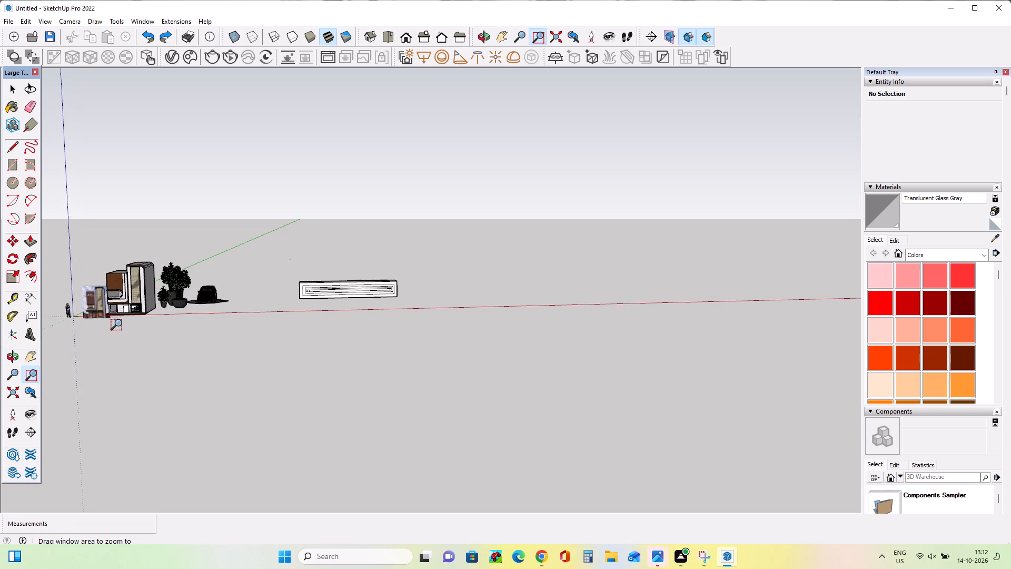
scroll(121, 323, "up", 11)
scroll(126, 241, "up", 2)
scroll(116, 237, "down", 1)
scroll(115, 236, "up", 19)
scroll(111, 233, "down", 1)
scroll(111, 233, "up", 5)
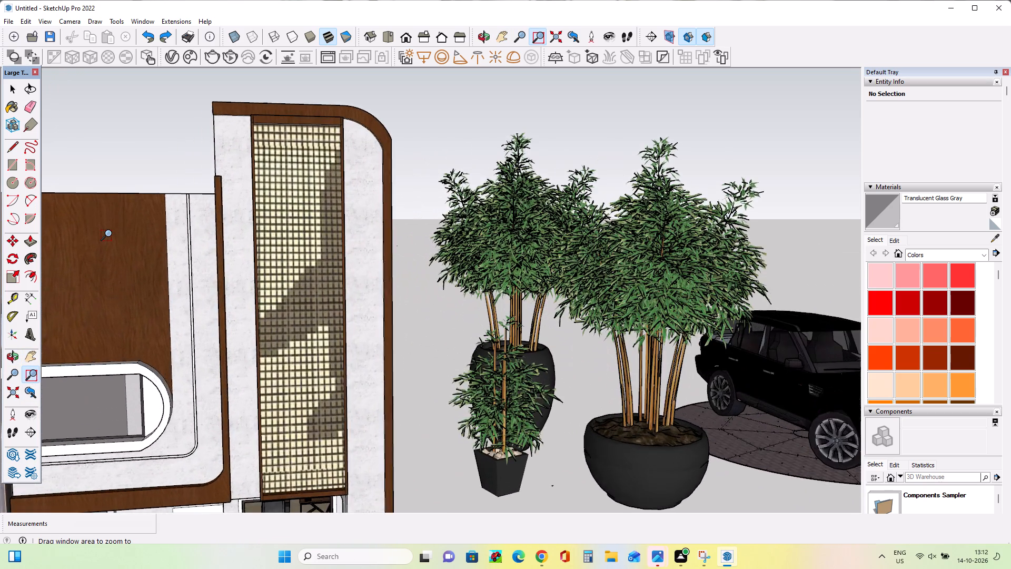
scroll(110, 233, "up", 1)
scroll(110, 233, "down", 1)
scroll(110, 233, "up", 5)
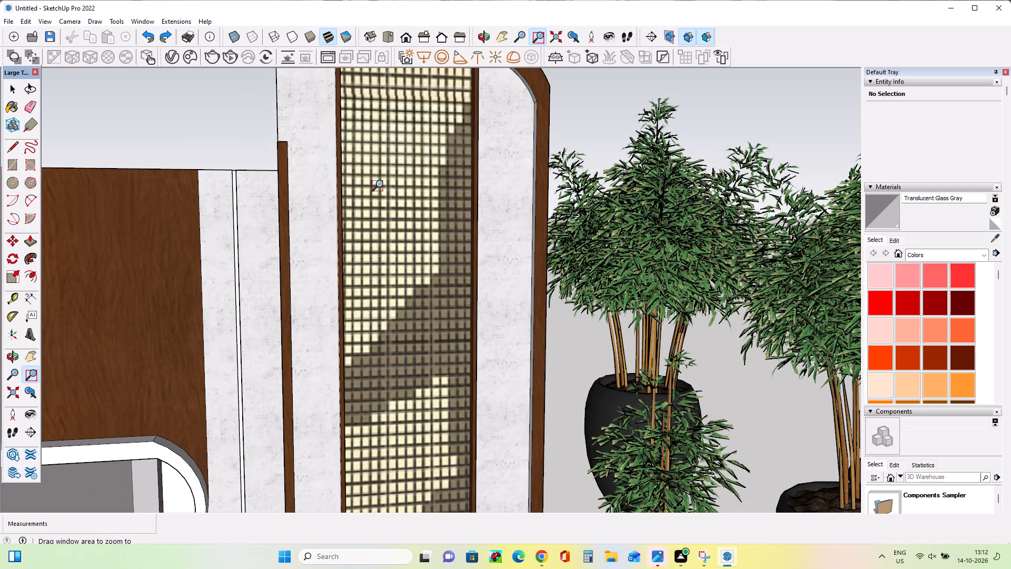
Examine the building's gridded vertical panel and curved wood frame again, along with the neighbouring potted plants and parked car.
scroll(243, 279, "down", 8)
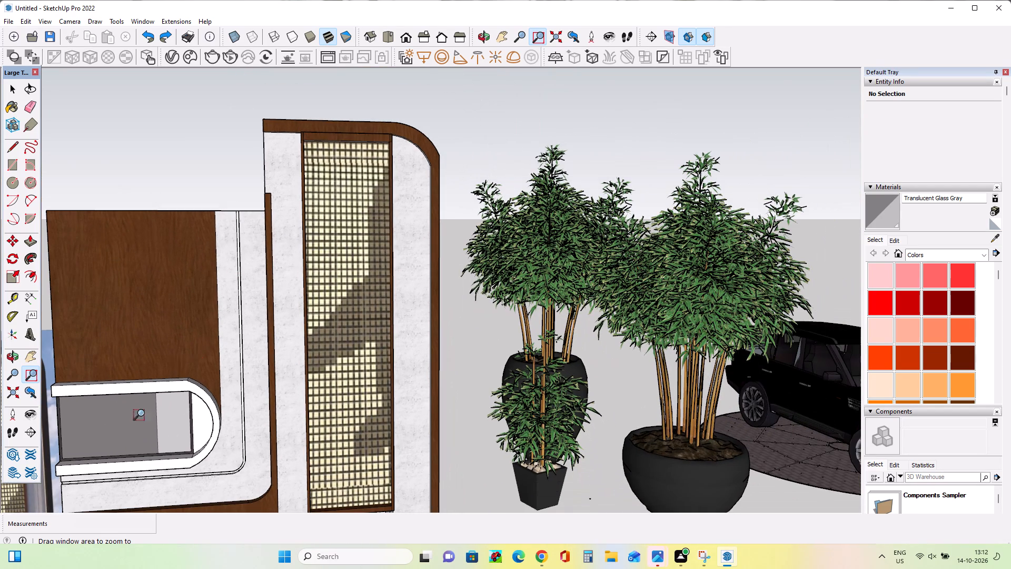
scroll(147, 395, "up", 6)
scroll(156, 410, "down", 10)
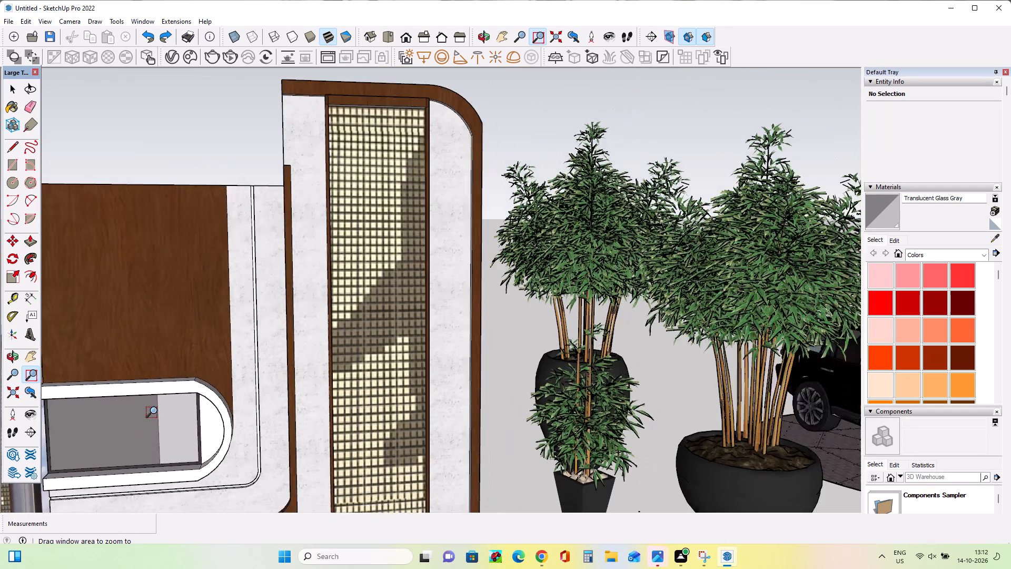
scroll(156, 410, "down", 13)
scroll(495, 436, "up", 3)
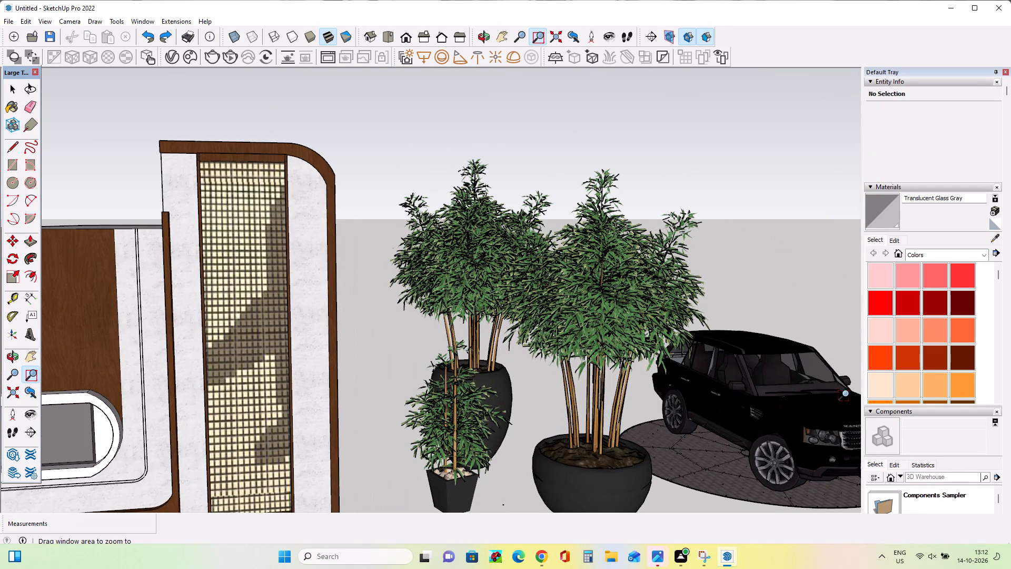
scroll(523, 552, "down", 4)
scroll(9, 390, "down", 4)
scroll(141, 321, "down", 3)
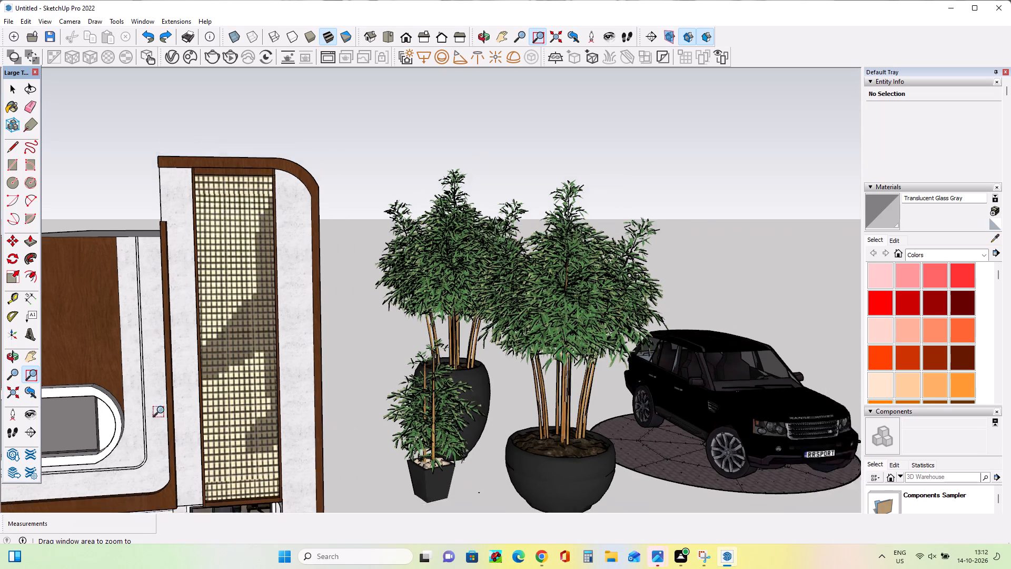
scroll(163, 410, "down", 14)
scroll(521, 378, "down", 1)
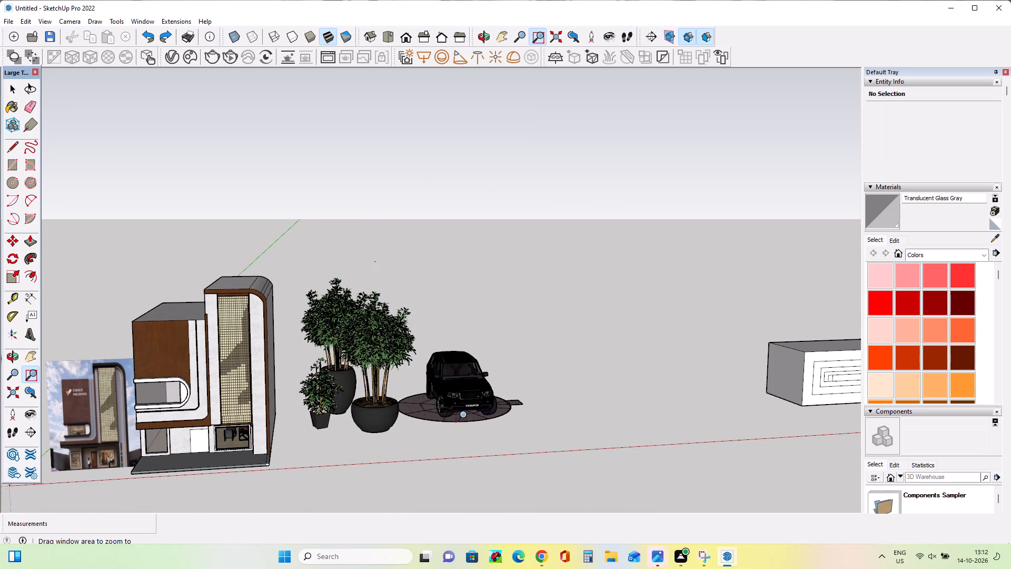
Examine the black Range Rover up close, from its front grille through the windscreen to the interior seats.
scroll(503, 389, "up", 7)
scroll(414, 399, "up", 5)
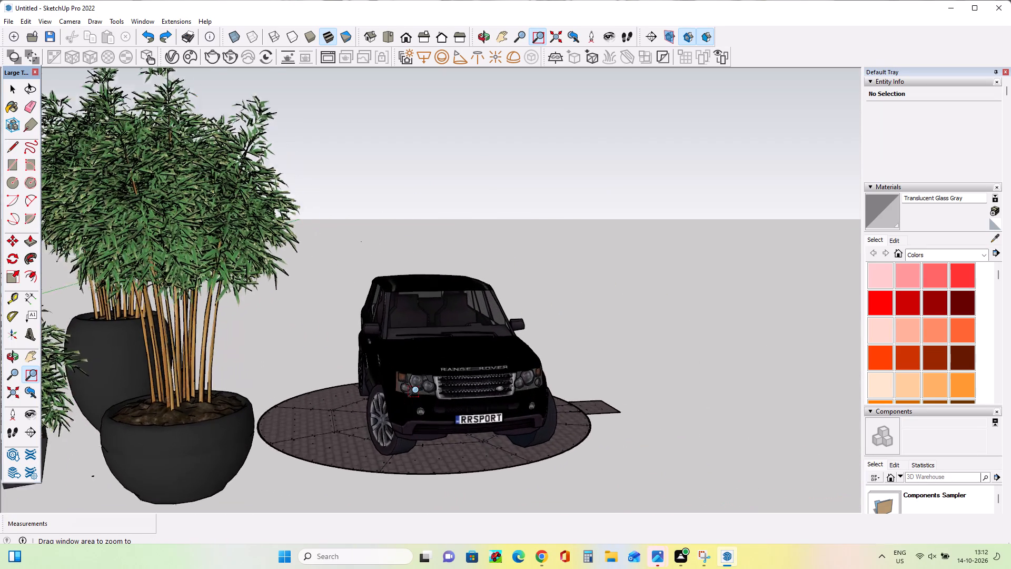
scroll(418, 390, "up", 6)
scroll(530, 365, "up", 3)
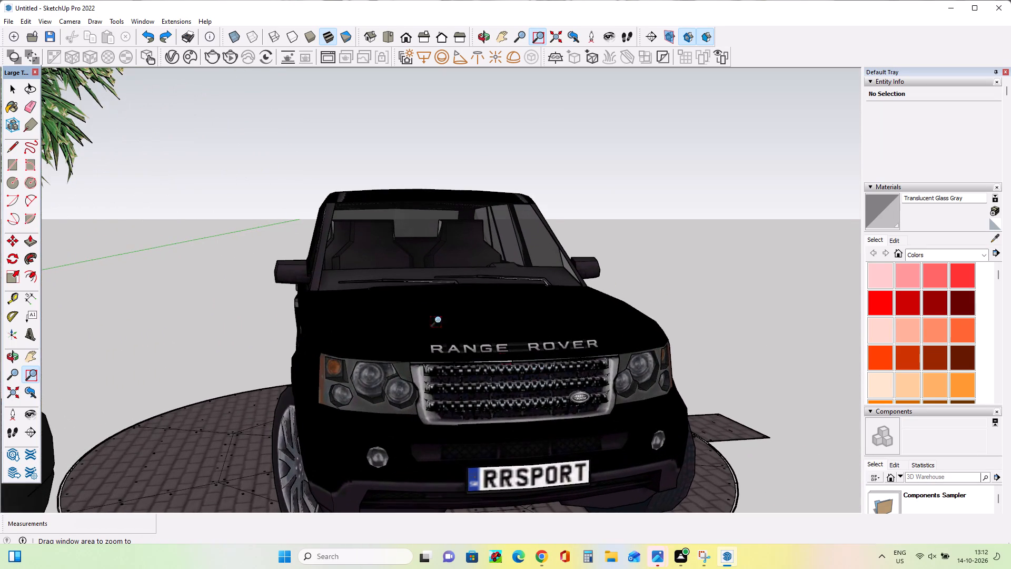
scroll(414, 256, "up", 14)
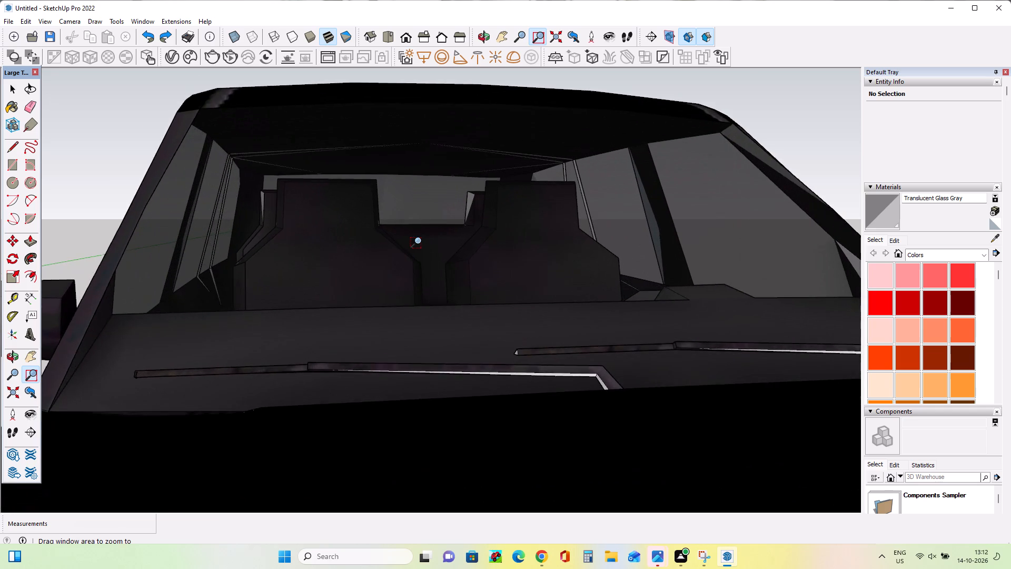
scroll(420, 241, "up", 9)
scroll(420, 241, "down", 1)
scroll(420, 241, "up", 9)
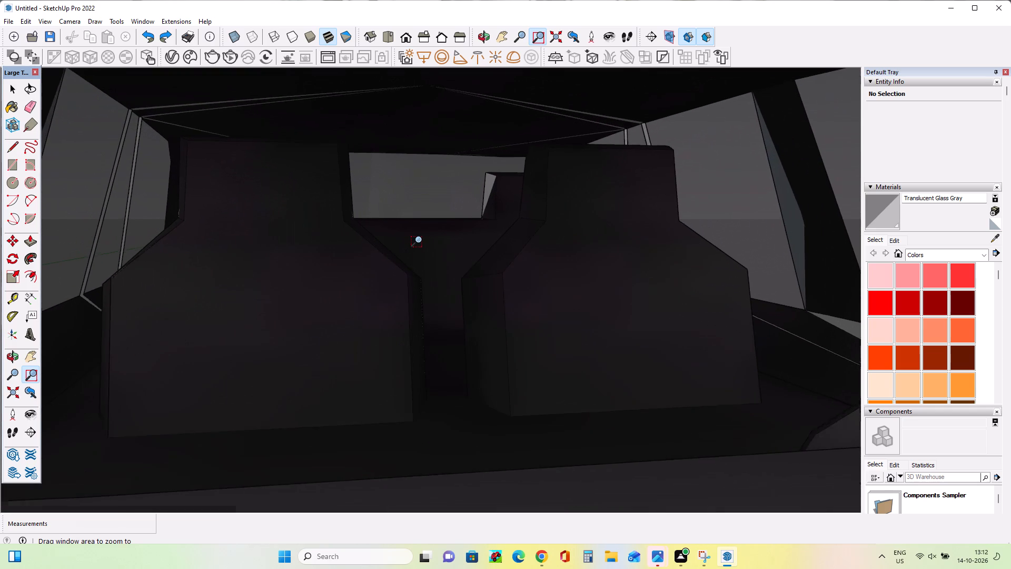
scroll(421, 240, "up", 9)
scroll(400, 350, "up", 17)
scroll(404, 327, "up", 8)
scroll(466, 321, "down", 1)
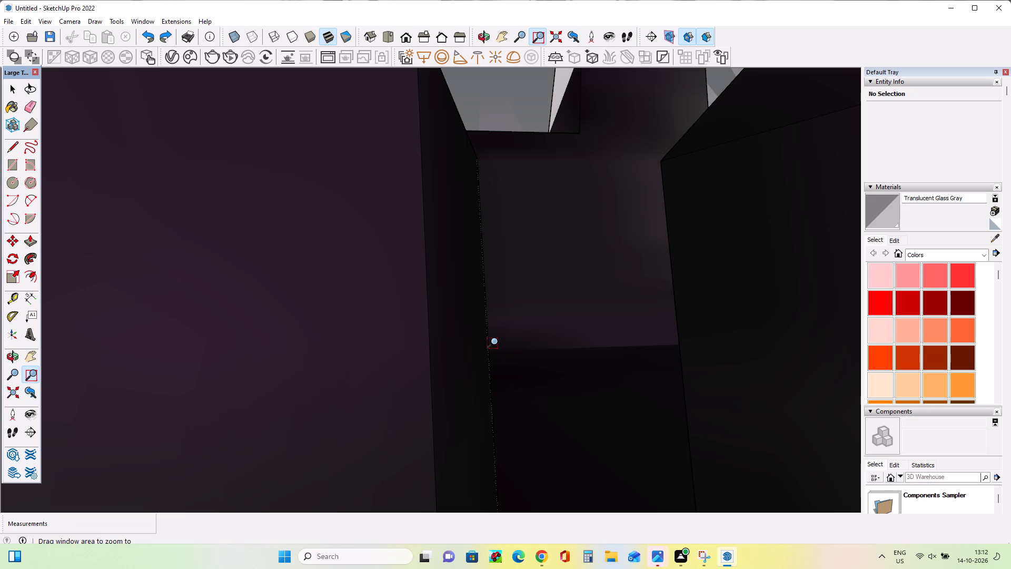
scroll(497, 341, "up", 4)
scroll(494, 348, "down", 6)
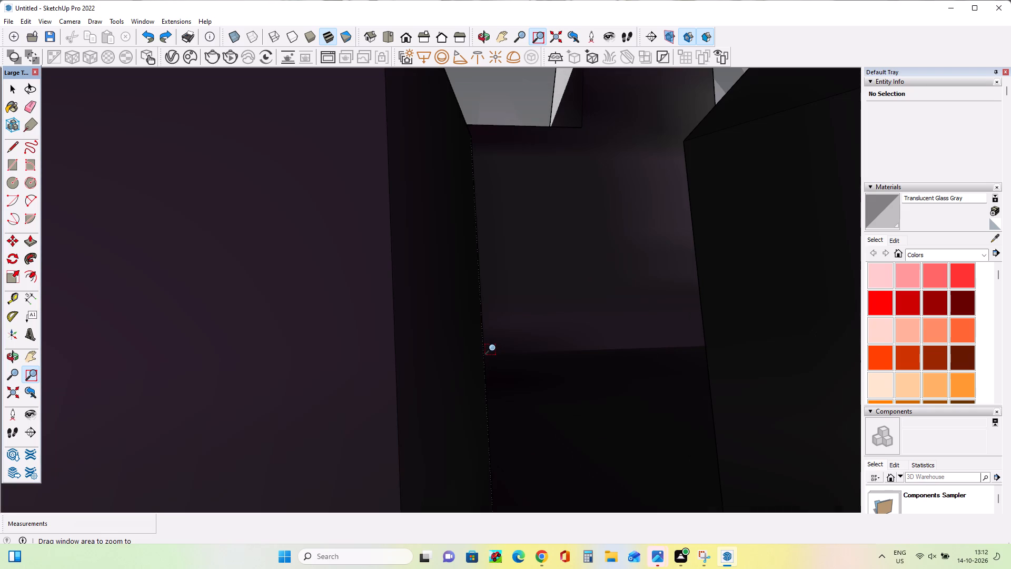
scroll(491, 346, "up", 4)
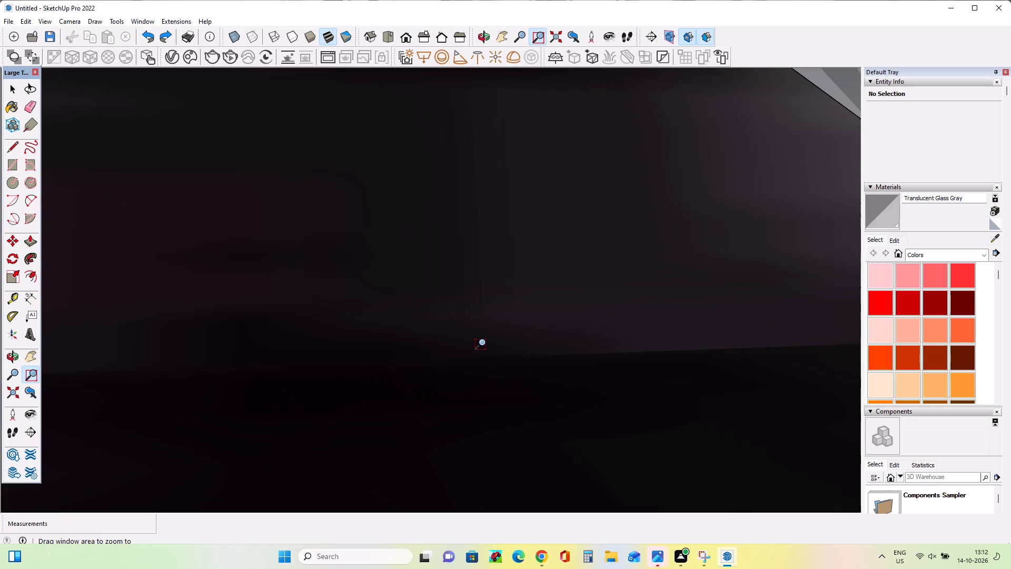
scroll(484, 342, "down", 3)
scroll(484, 342, "up", 2)
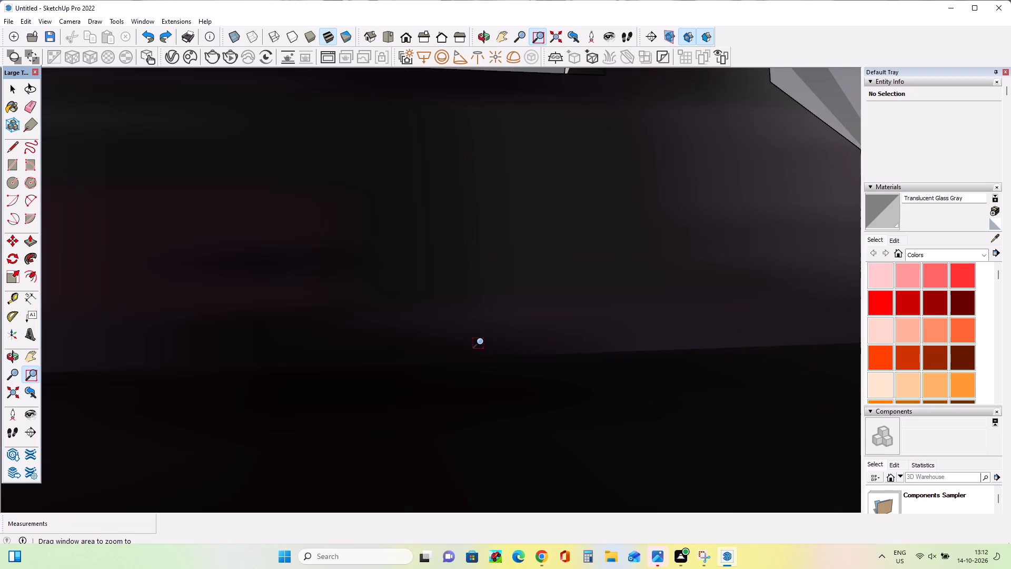
scroll(480, 339, "up", 2)
scroll(480, 339, "down", 20)
scroll(480, 339, "down", 3)
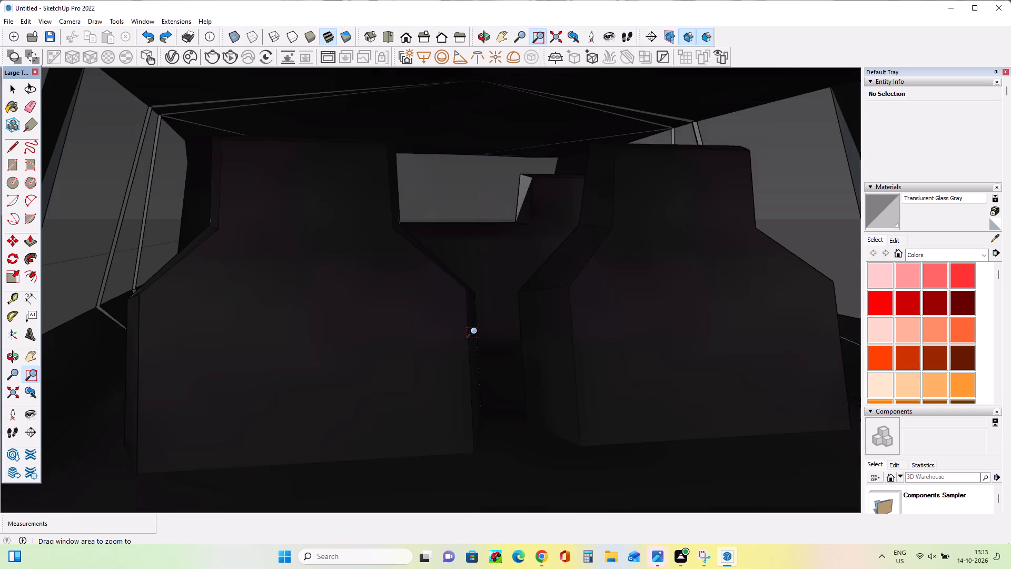
scroll(476, 331, "down", 8)
scroll(476, 331, "up", 1)
scroll(476, 331, "down", 20)
scroll(476, 331, "down", 5)
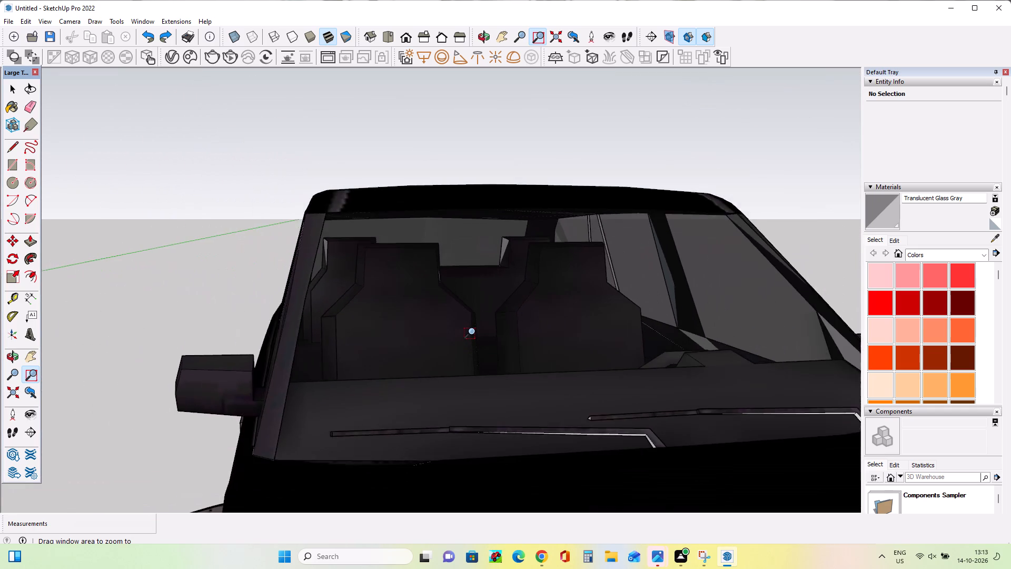
scroll(474, 331, "down", 20)
scroll(474, 331, "down", 3)
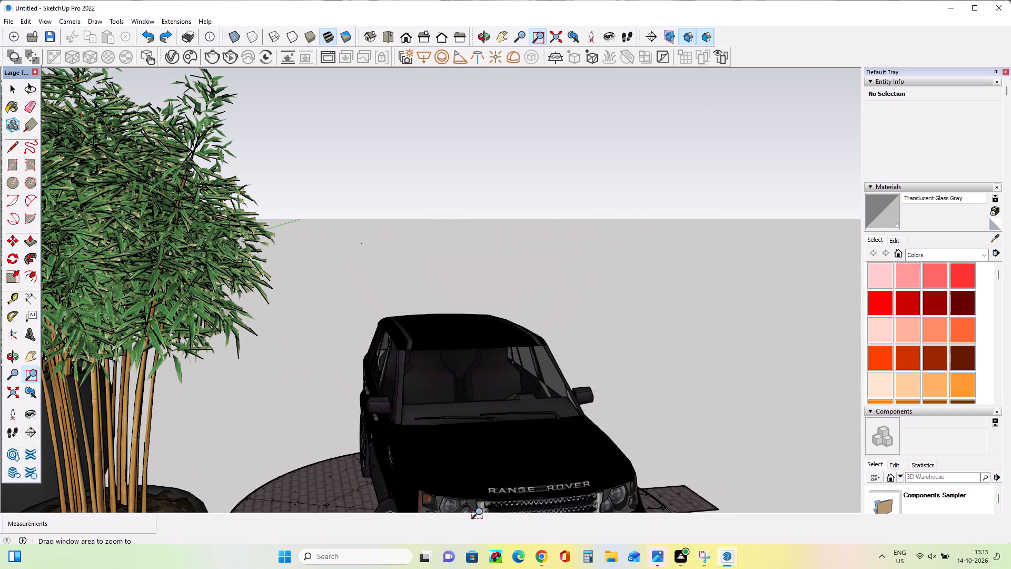
Examine the car's bonnet lettering and windscreen, and how the car sits beside the potted bamboo plants.
scroll(495, 501, "up", 13)
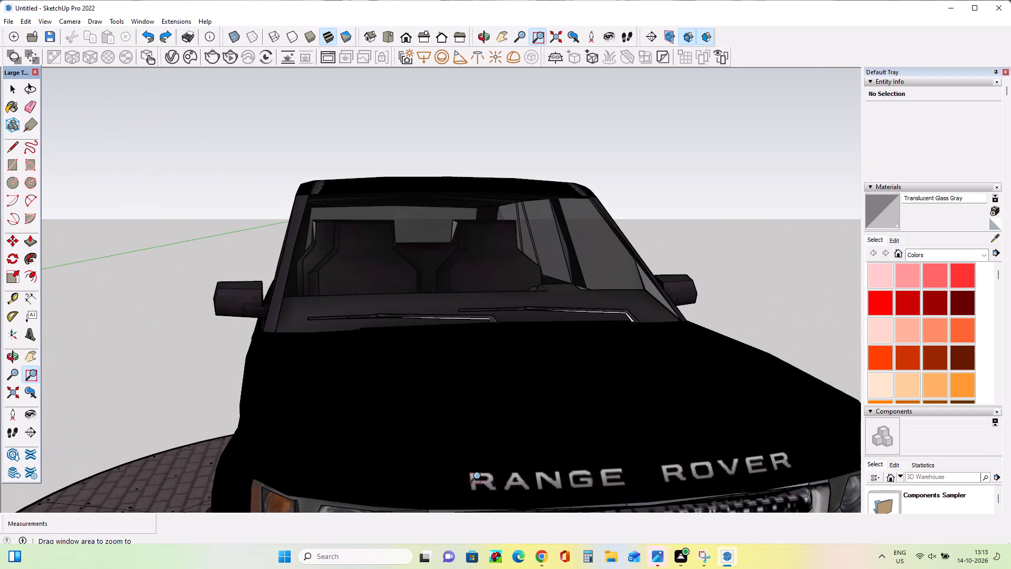
scroll(479, 476, "up", 4)
scroll(526, 490, "up", 5)
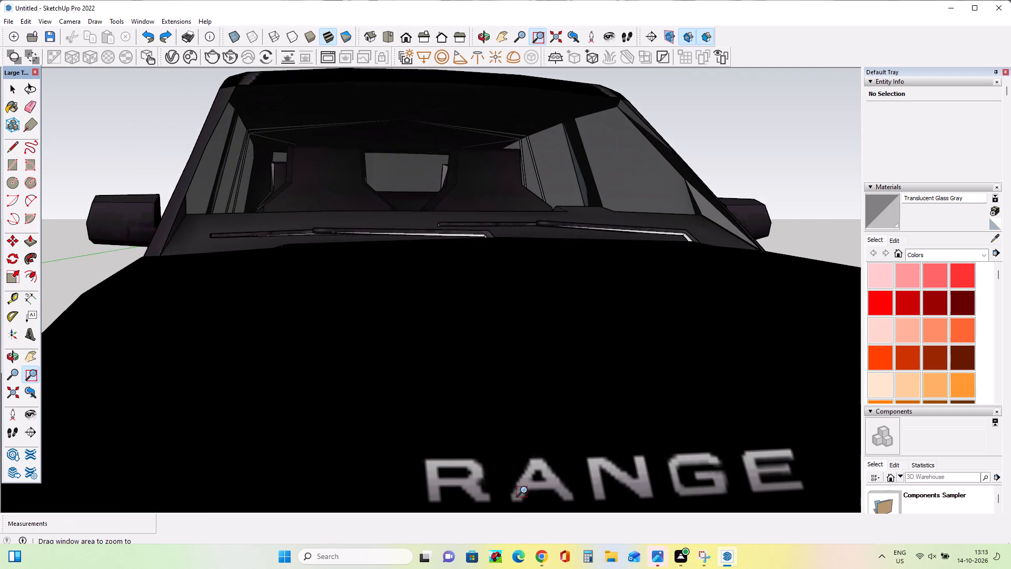
scroll(526, 490, "up", 2)
scroll(800, 507, "down", 7)
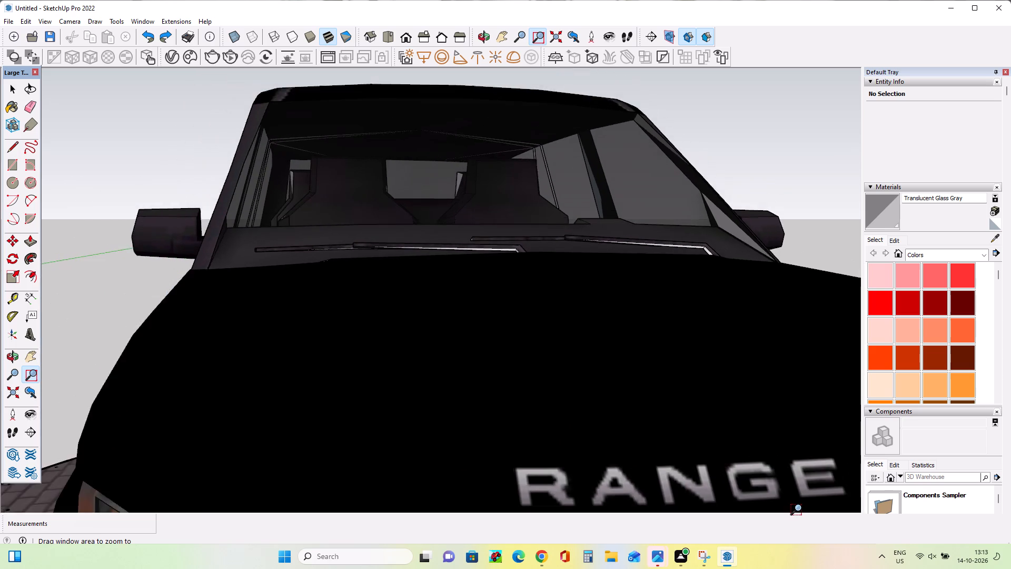
scroll(800, 508, "down", 20)
scroll(800, 508, "down", 17)
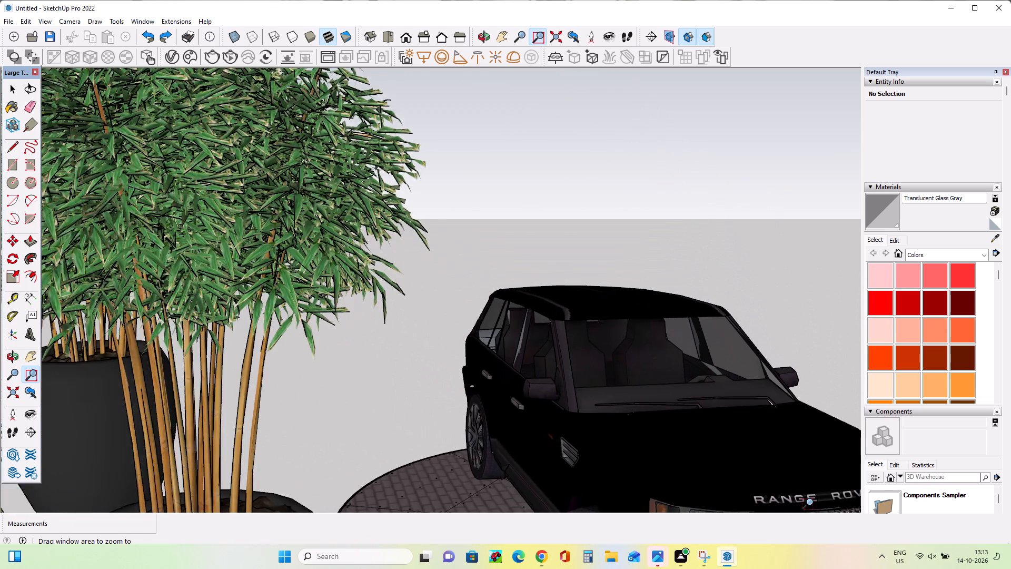
scroll(812, 502, "down", 11)
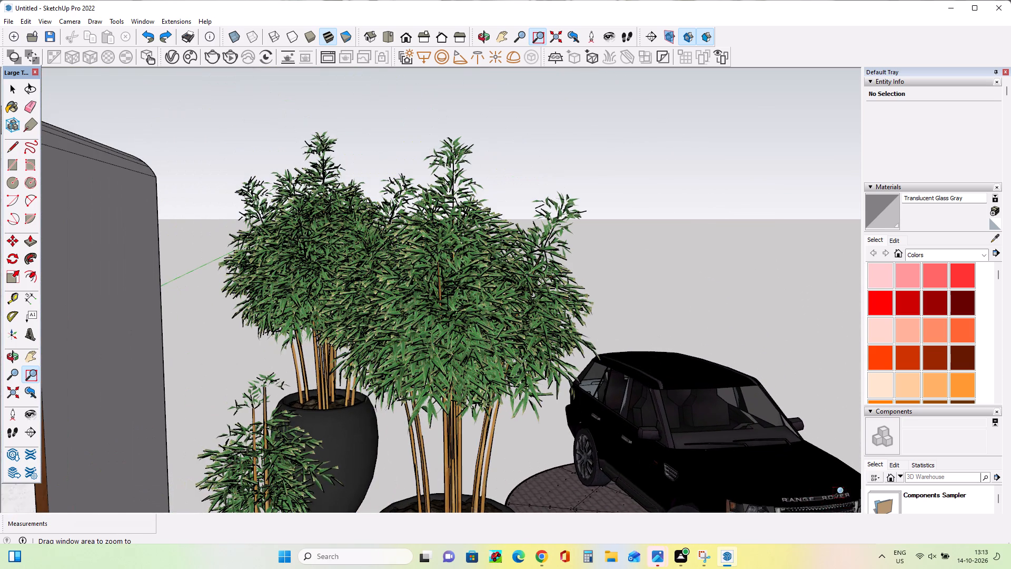
scroll(843, 490, "up", 10)
scroll(838, 497, "down", 1)
scroll(838, 497, "up", 4)
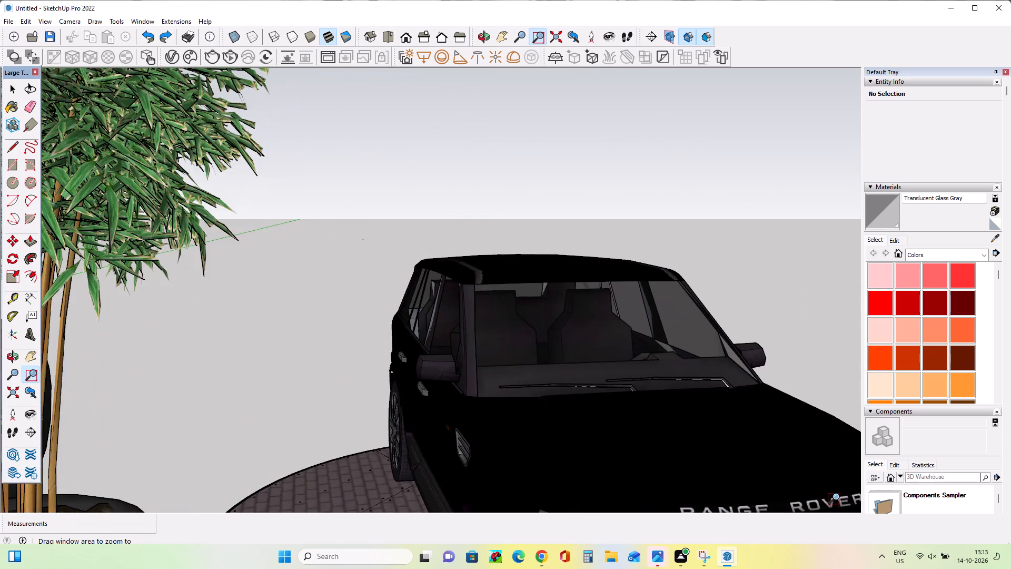
scroll(838, 497, "up", 3)
scroll(838, 497, "down", 20)
scroll(838, 497, "down", 2)
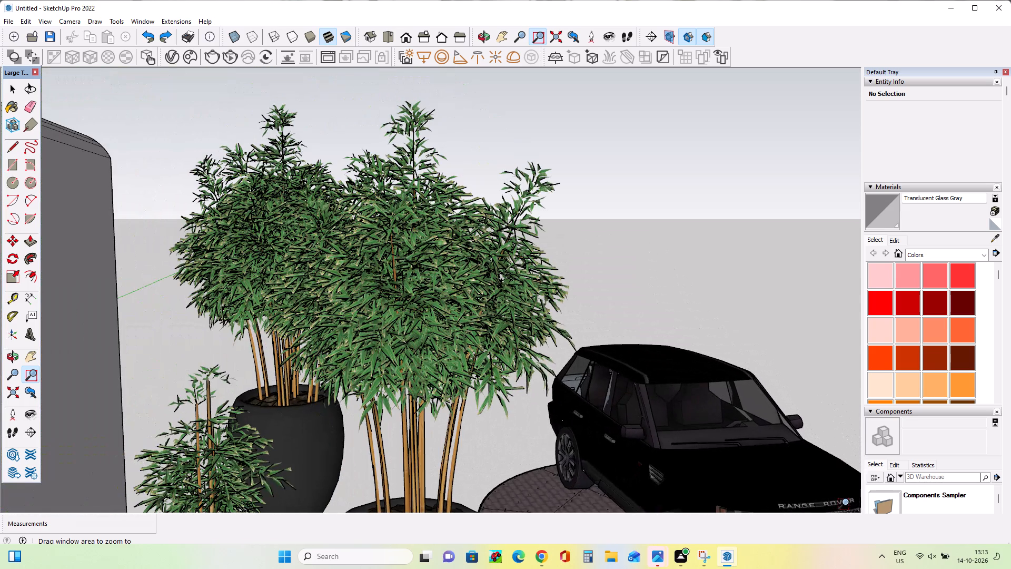
scroll(859, 502, "up", 14)
scroll(847, 492, "down", 10)
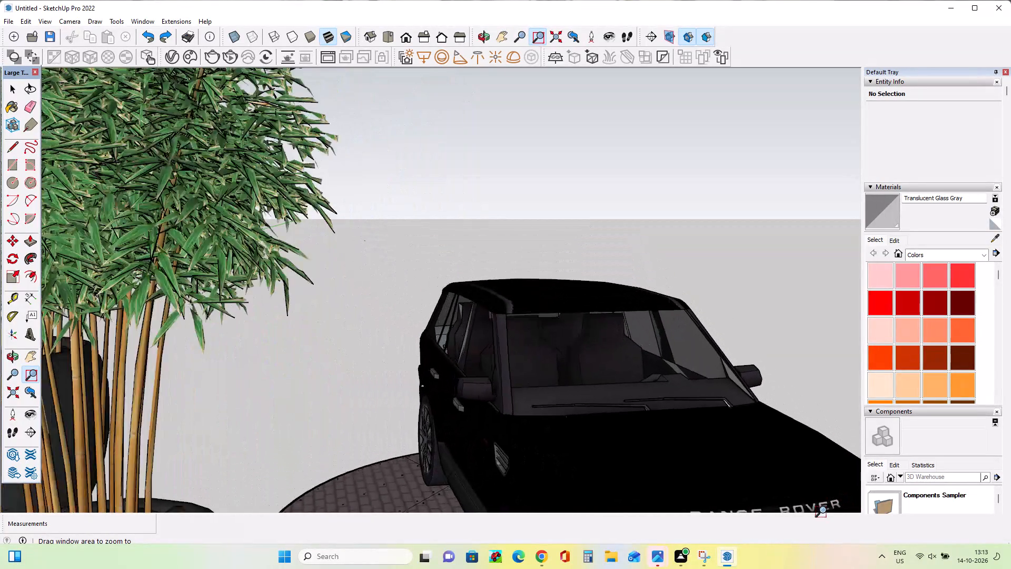
scroll(825, 510, "down", 6)
scroll(301, 333, "down", 4)
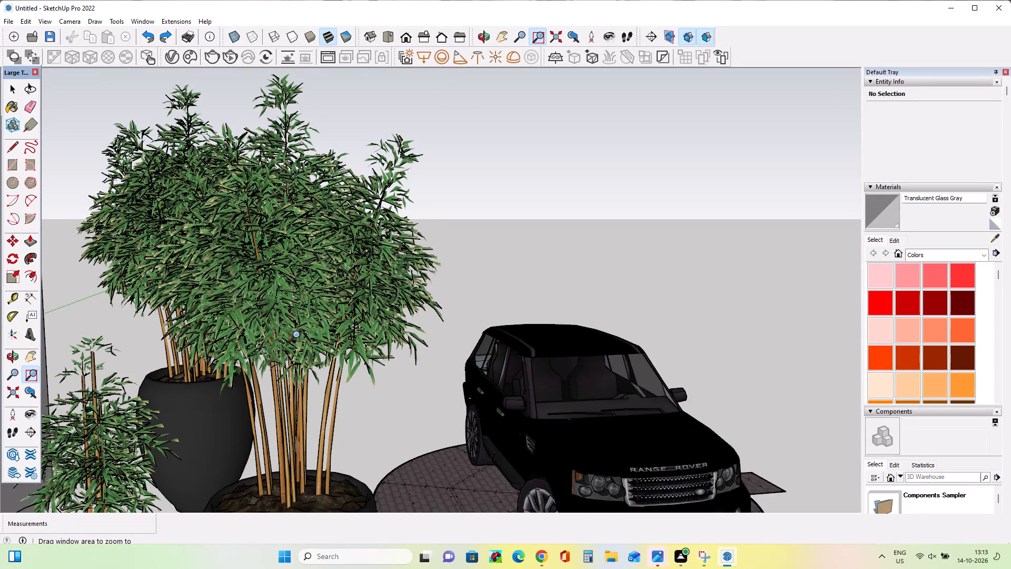
Examine the bamboo component's foliage up close and its overall extent beside the car.
left_click_drag(281, 332, 275, 345)
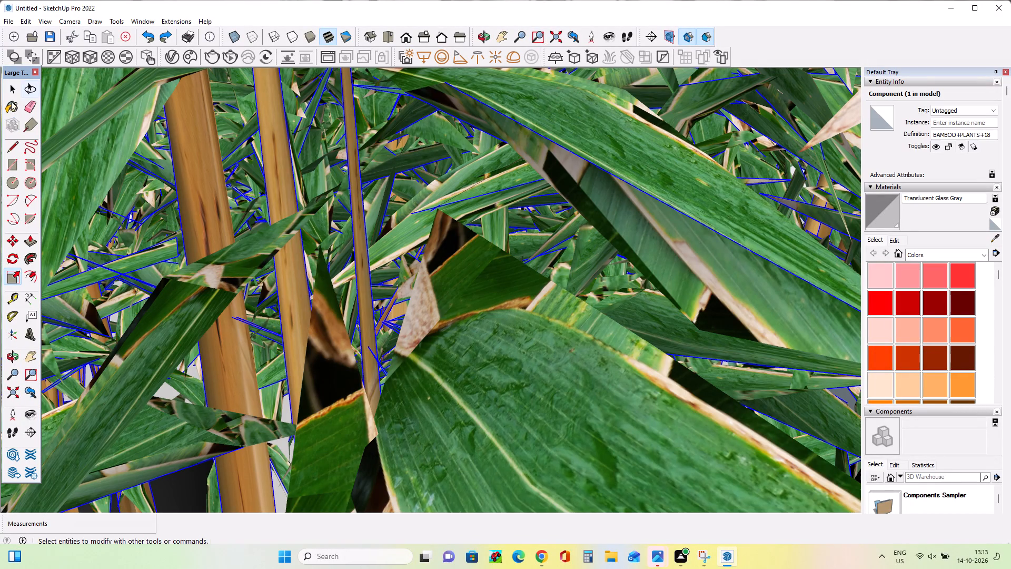
scroll(47, 125, "down", 2)
scroll(248, 430, "down", 8)
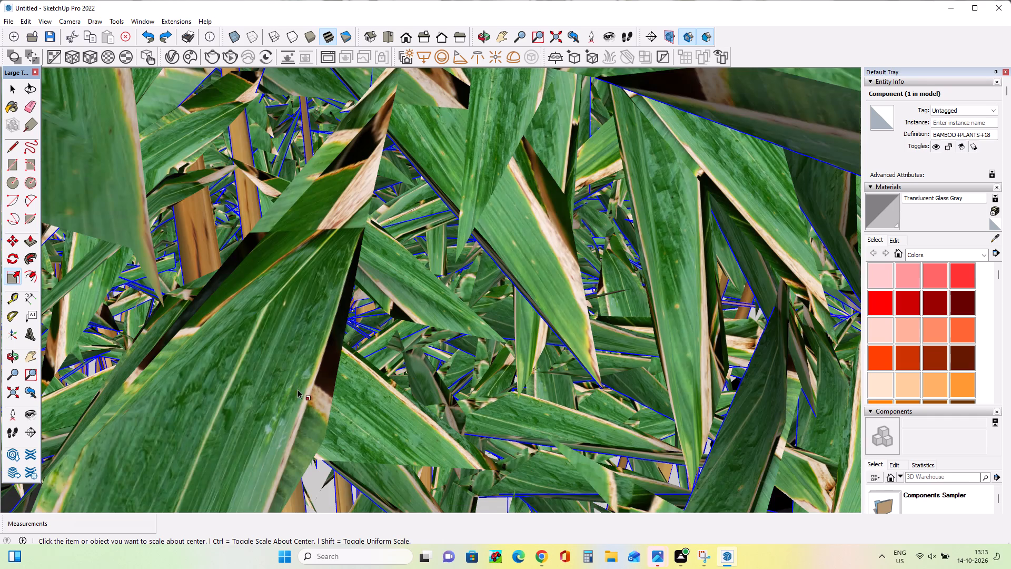
scroll(298, 389, "down", 20)
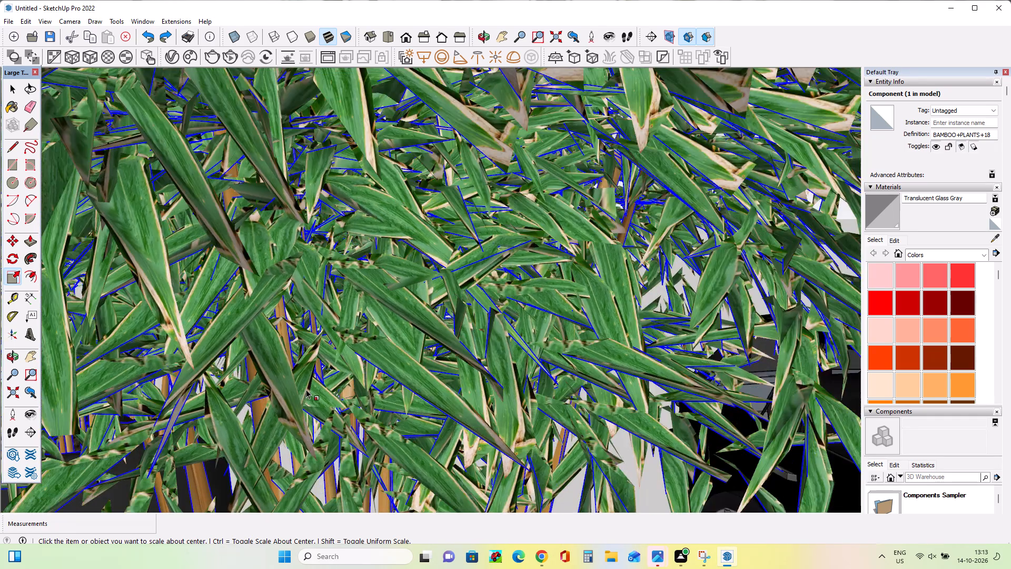
scroll(306, 389, "down", 20)
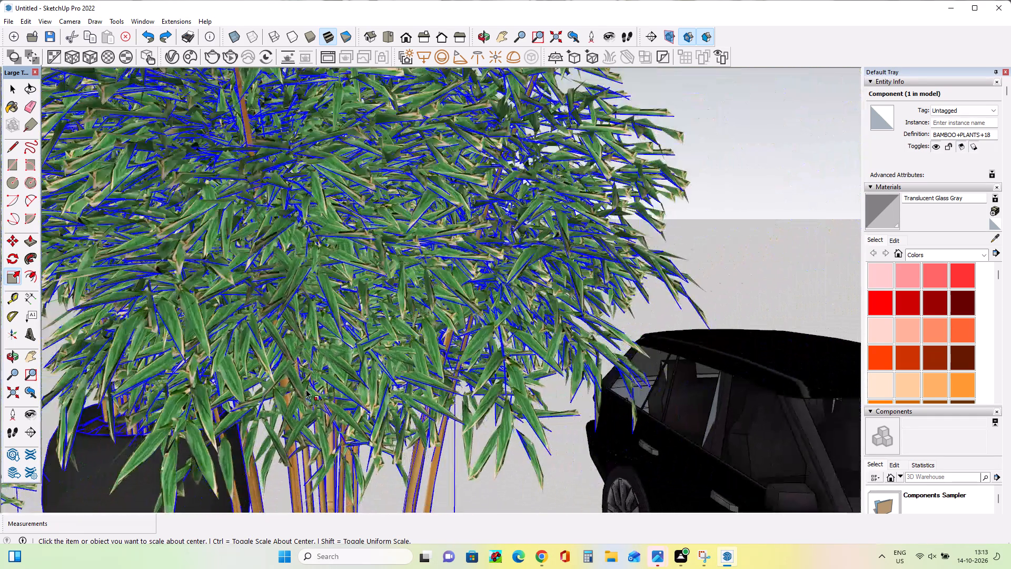
scroll(306, 389, "down", 17)
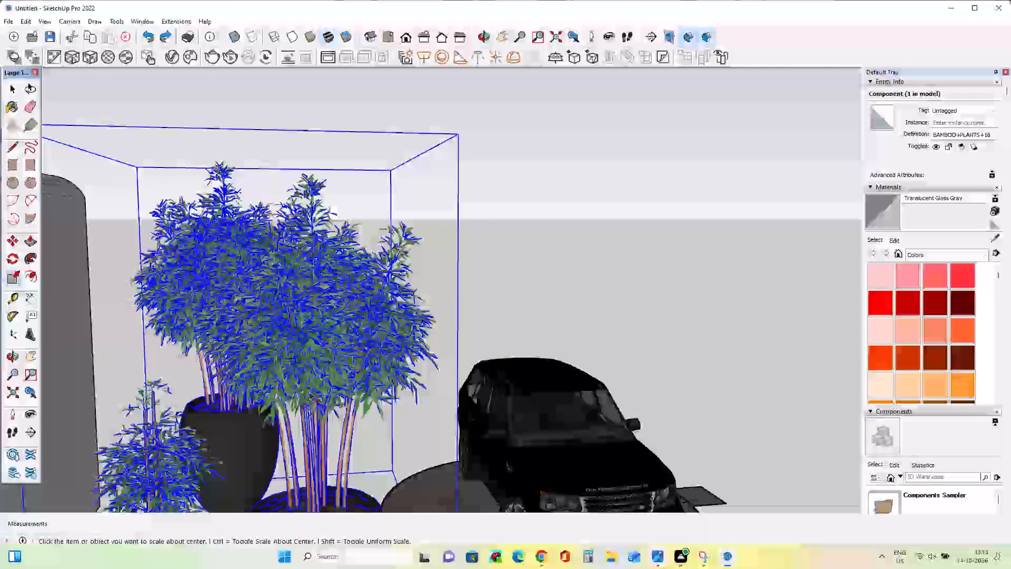
scroll(309, 391, "down", 3)
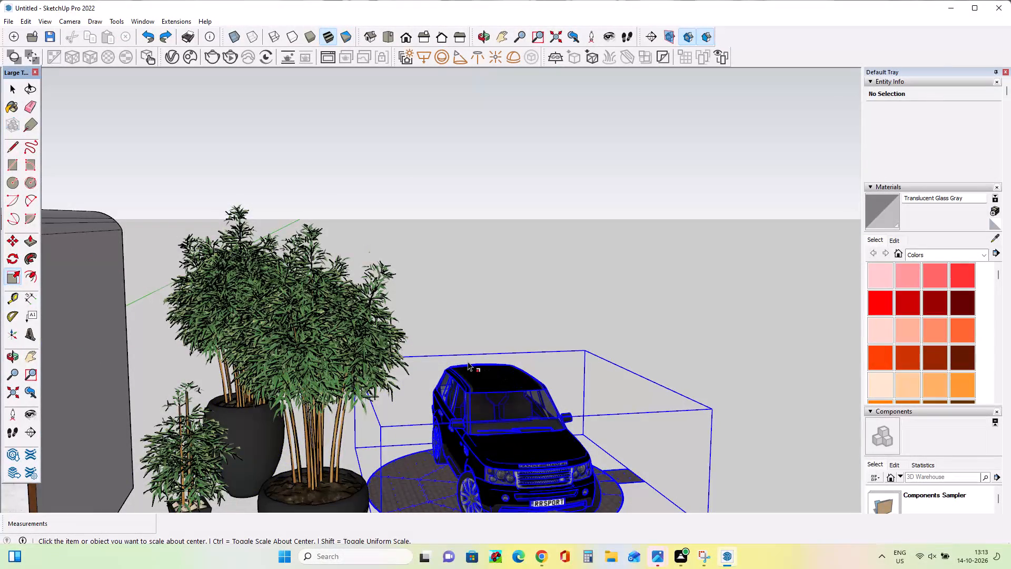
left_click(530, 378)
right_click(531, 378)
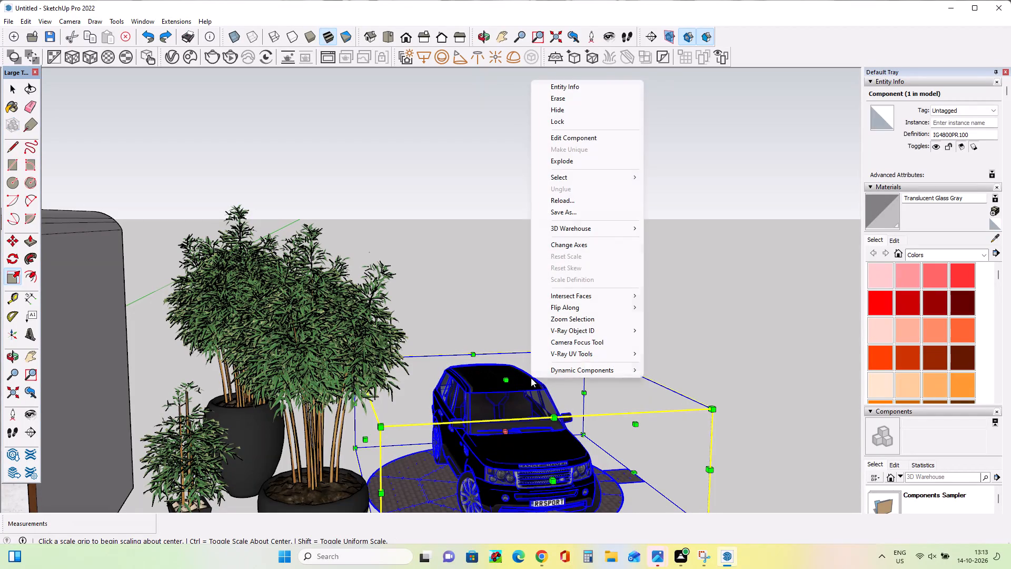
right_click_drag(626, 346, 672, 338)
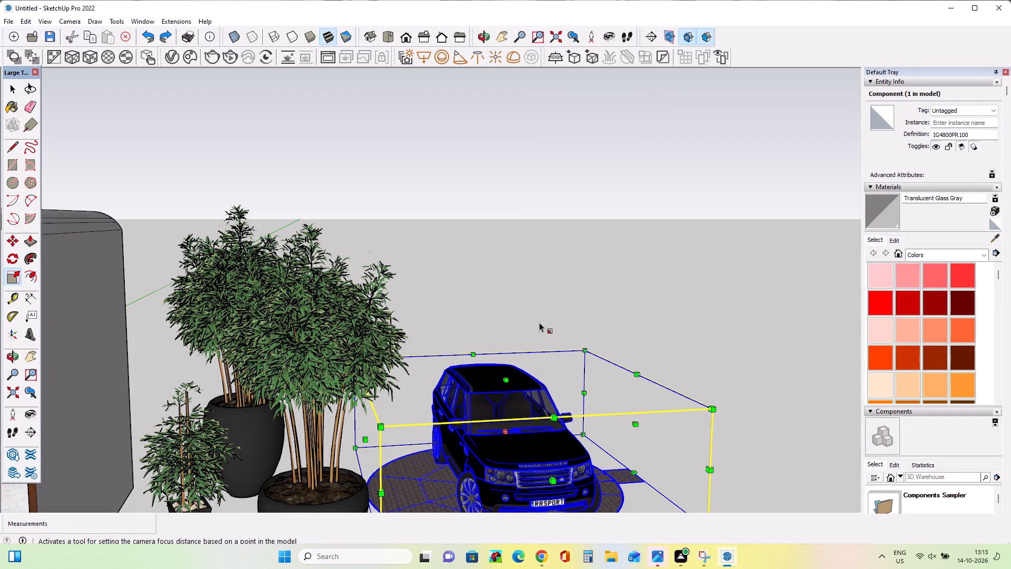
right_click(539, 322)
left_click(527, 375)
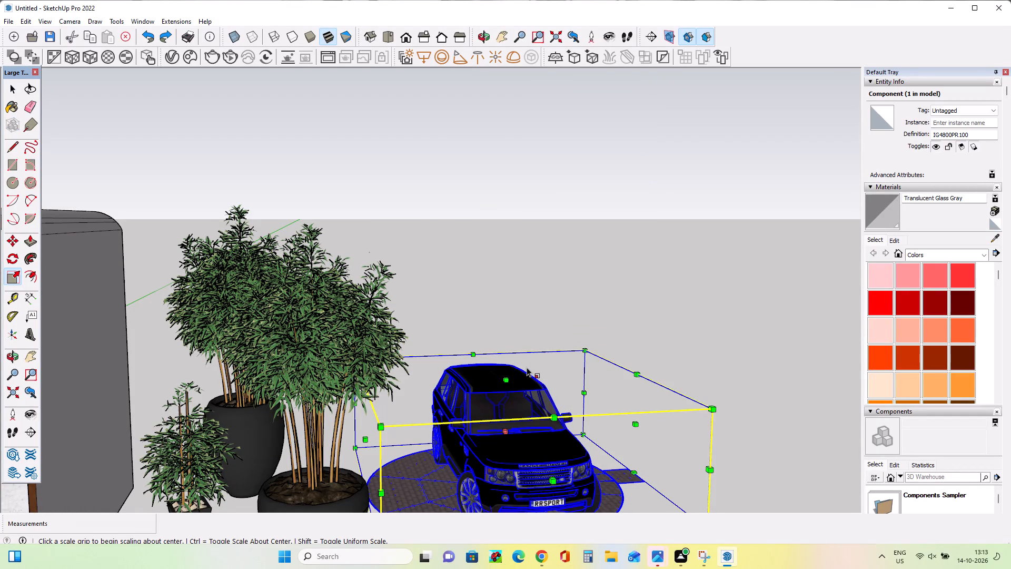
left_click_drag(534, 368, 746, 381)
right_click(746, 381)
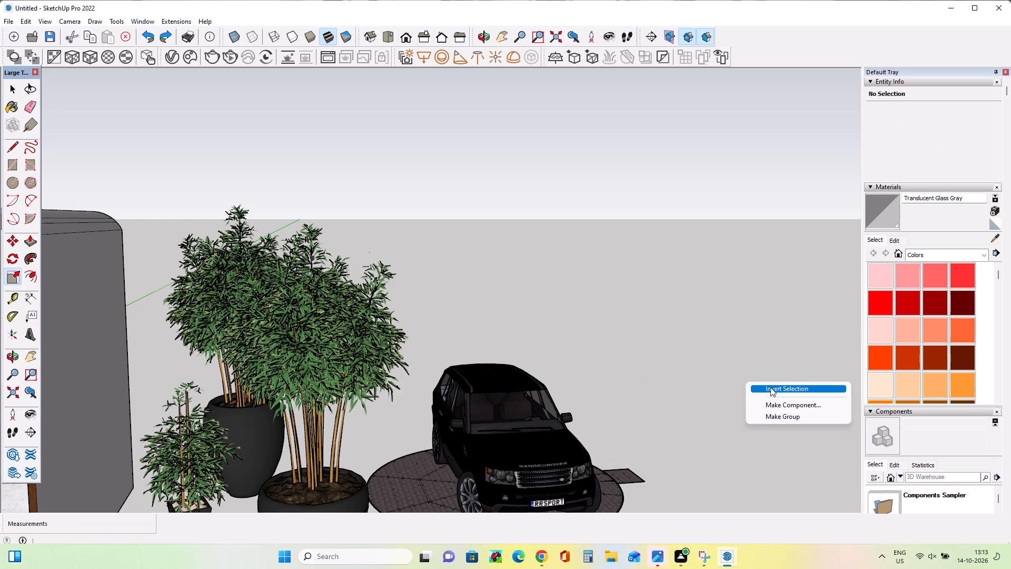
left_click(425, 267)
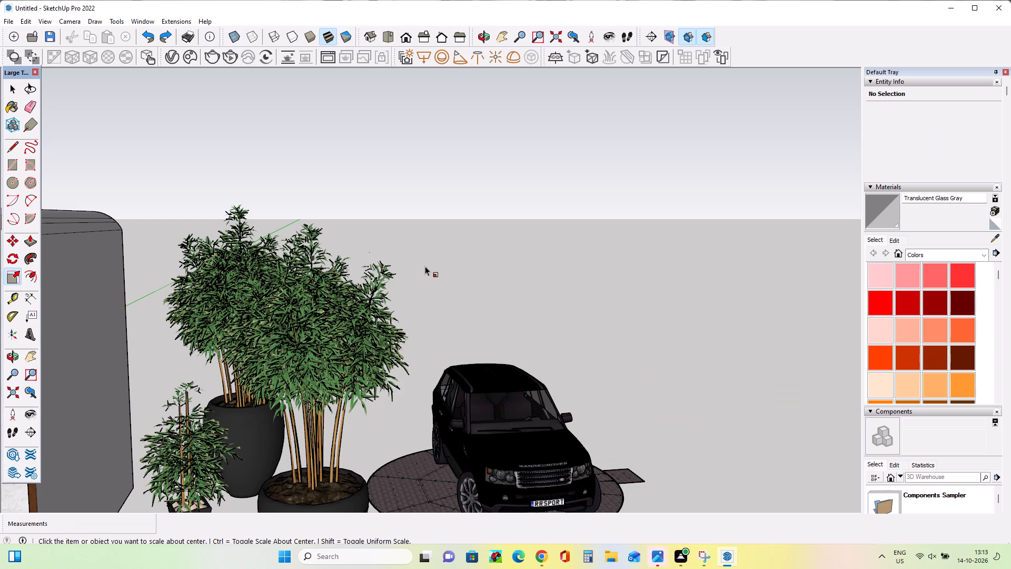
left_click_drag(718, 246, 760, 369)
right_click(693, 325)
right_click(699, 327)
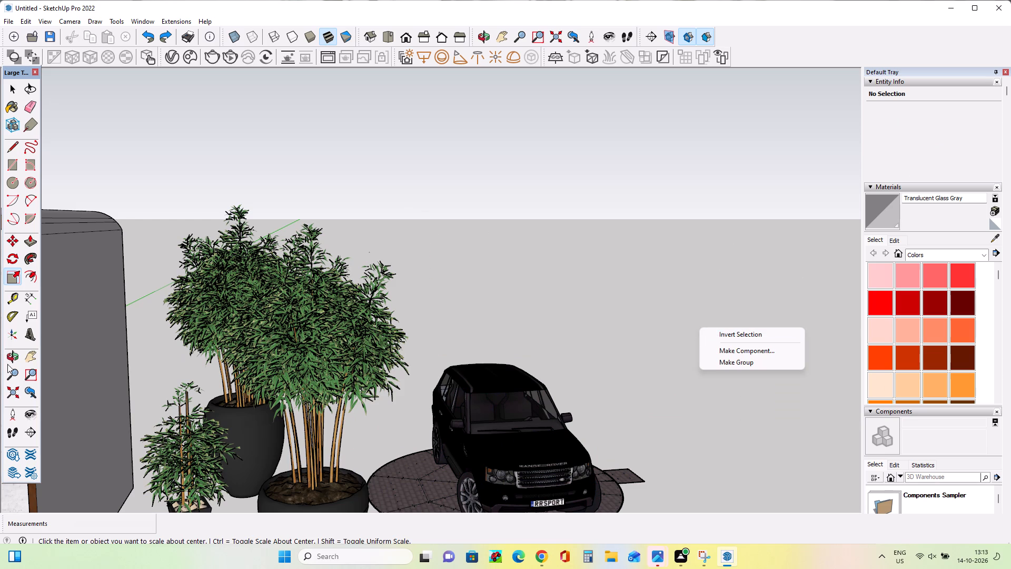
Paint the second band from the outside and the central strip on the long box's front face with Color D03.
left_click(29, 356)
left_click_drag(713, 402, 577, 372)
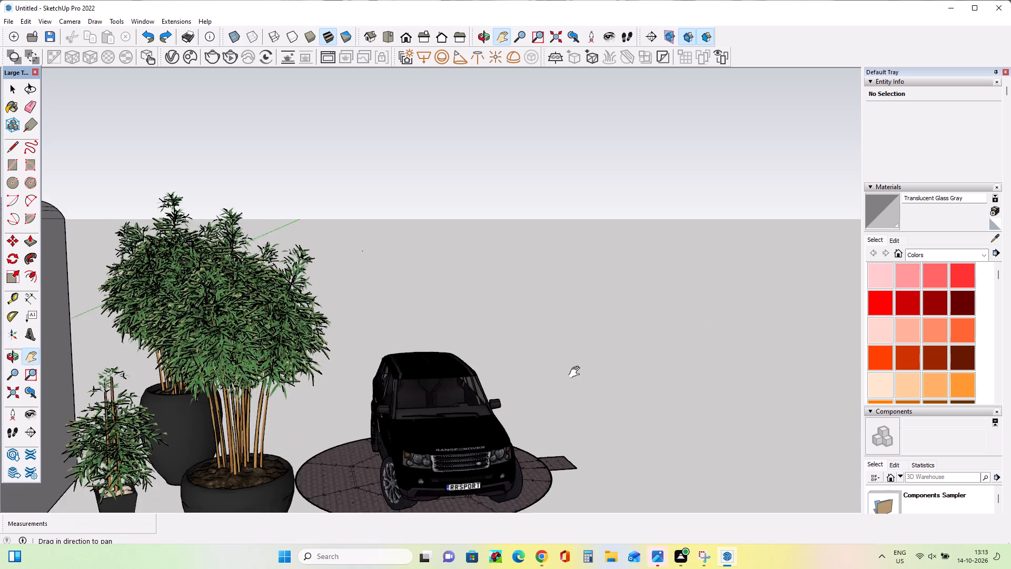
left_click_drag(577, 372, 68, 294)
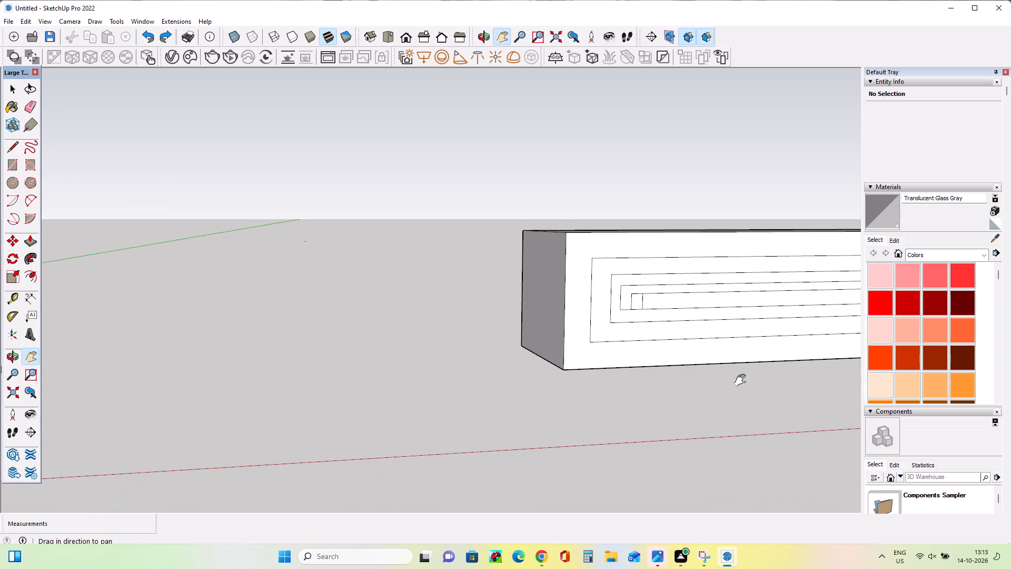
left_click_drag(742, 380, 439, 302)
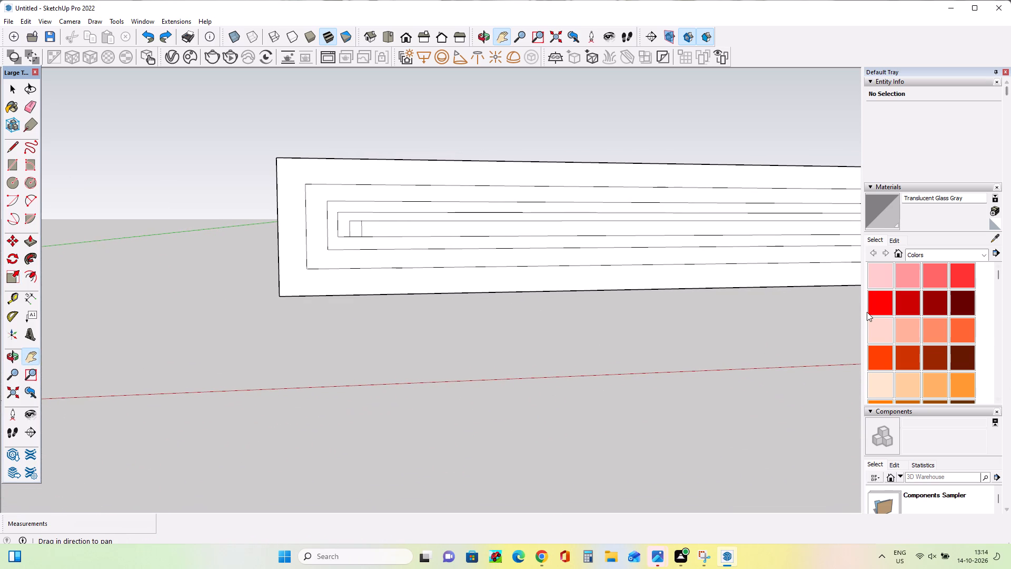
scroll(866, 316, "down", 5)
left_click(937, 310)
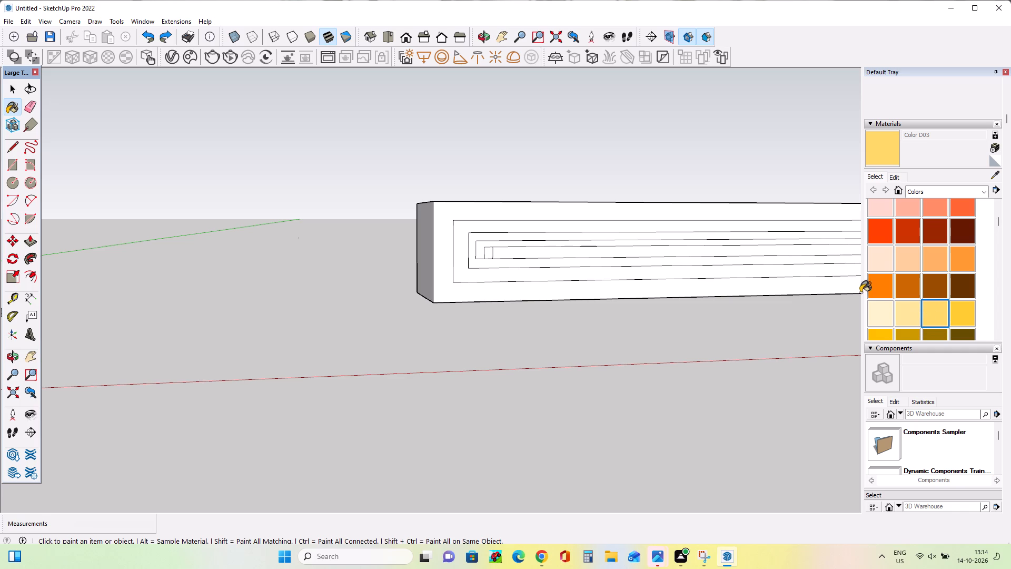
left_click(715, 271)
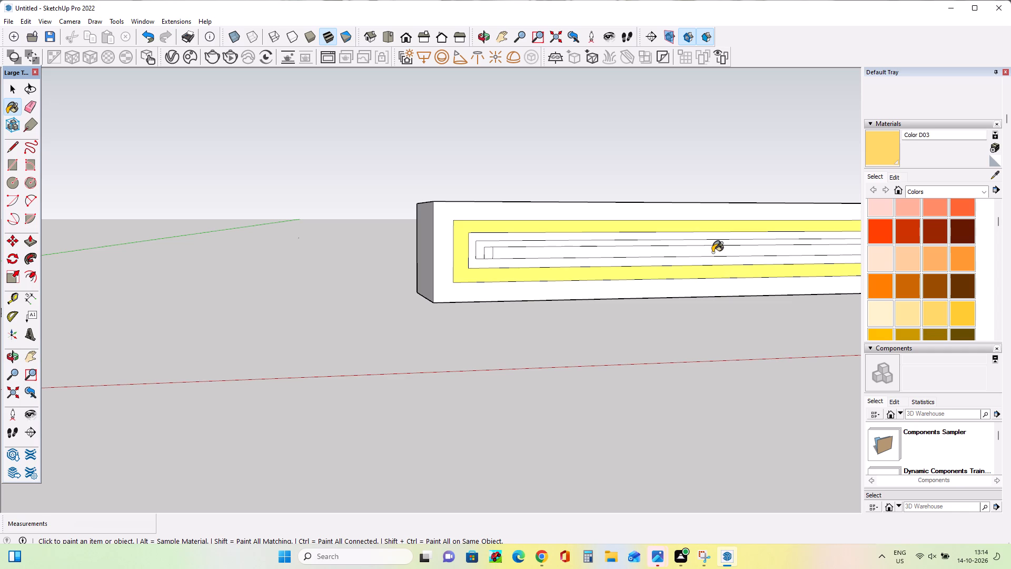
left_click(710, 257)
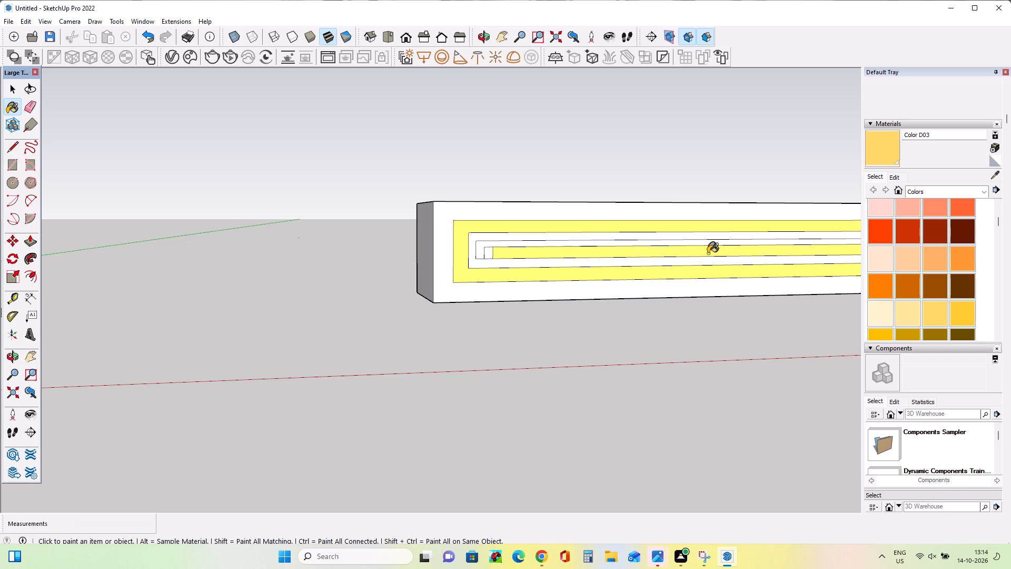
Paint the long box's outer border, the two inner bands and the near-end small square with Color C08.
left_click(962, 280)
left_click(818, 286)
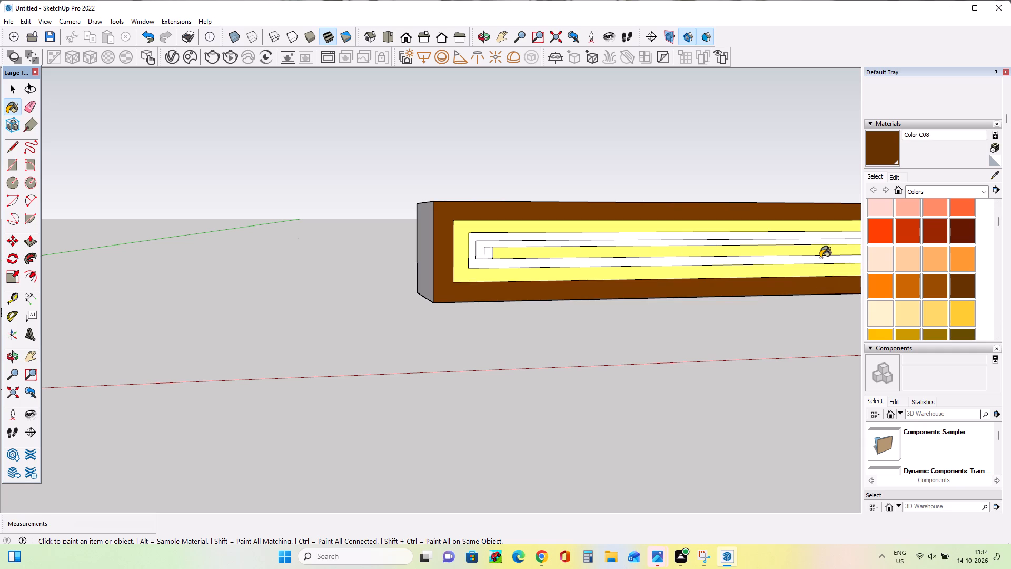
left_click(820, 258)
left_click(813, 241)
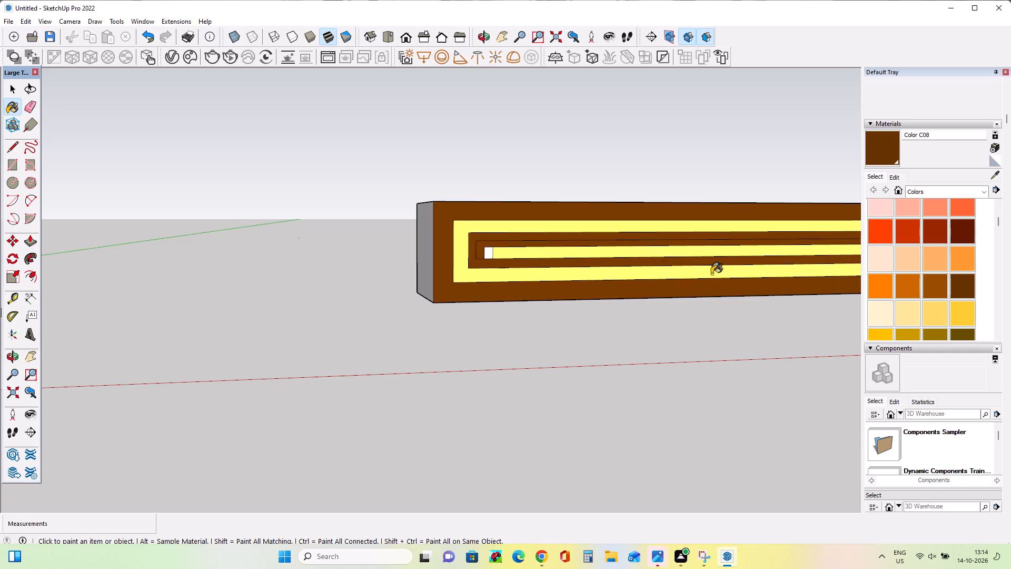
left_click(485, 251)
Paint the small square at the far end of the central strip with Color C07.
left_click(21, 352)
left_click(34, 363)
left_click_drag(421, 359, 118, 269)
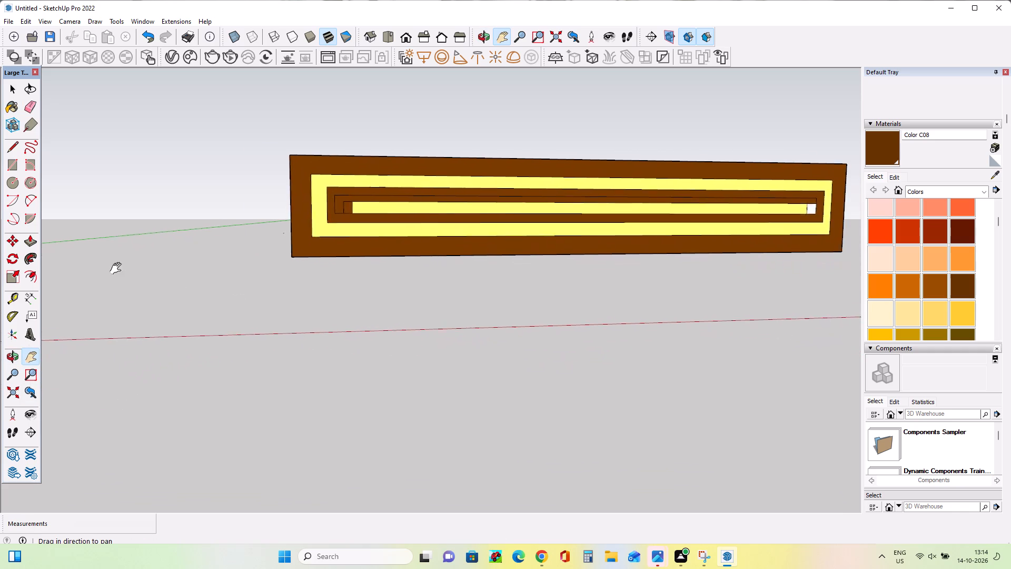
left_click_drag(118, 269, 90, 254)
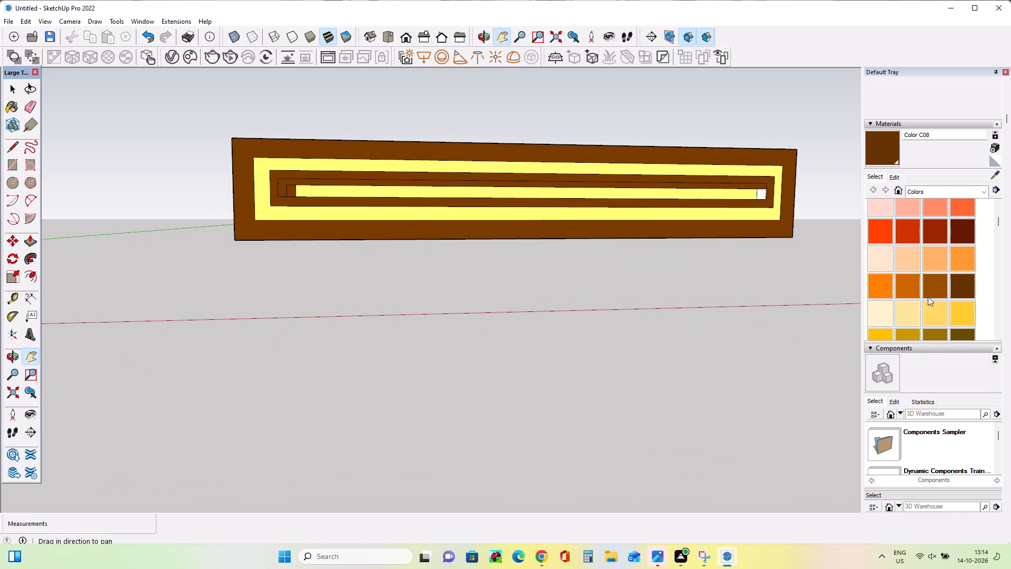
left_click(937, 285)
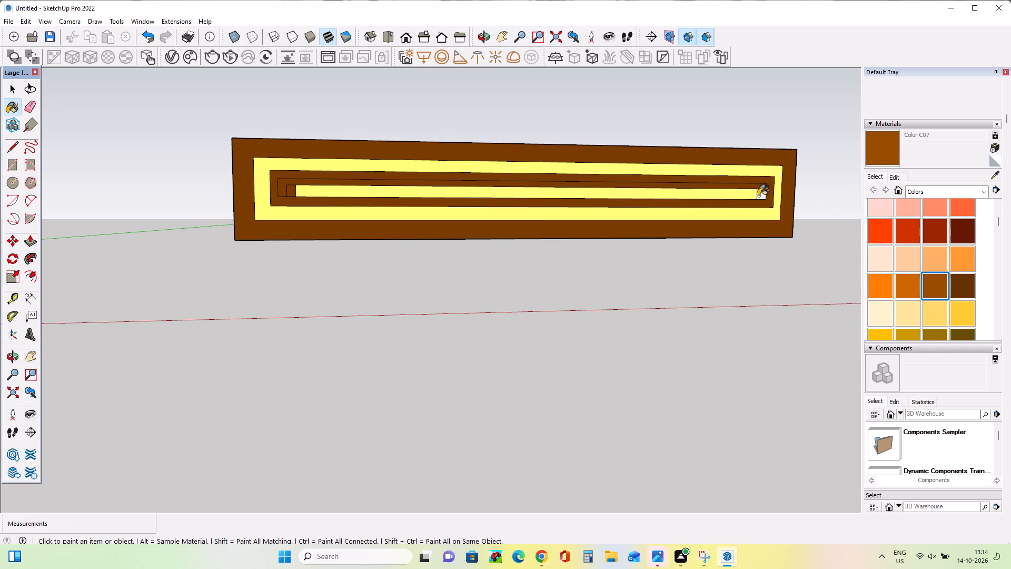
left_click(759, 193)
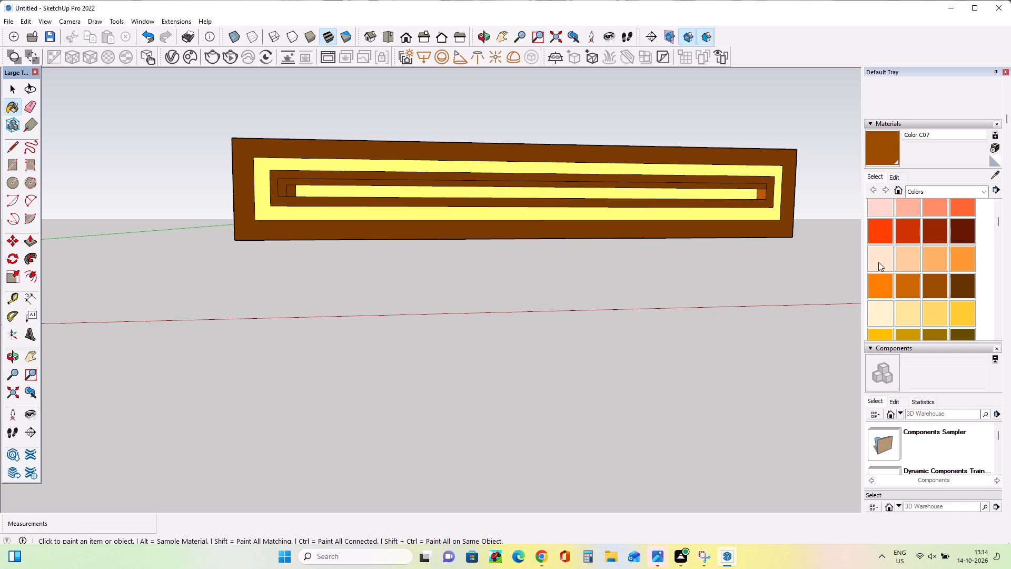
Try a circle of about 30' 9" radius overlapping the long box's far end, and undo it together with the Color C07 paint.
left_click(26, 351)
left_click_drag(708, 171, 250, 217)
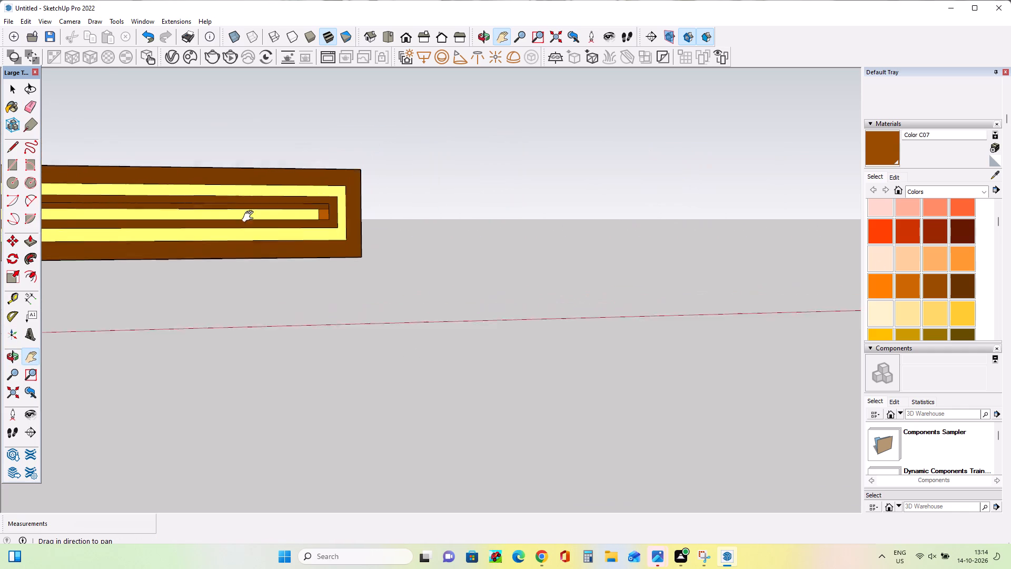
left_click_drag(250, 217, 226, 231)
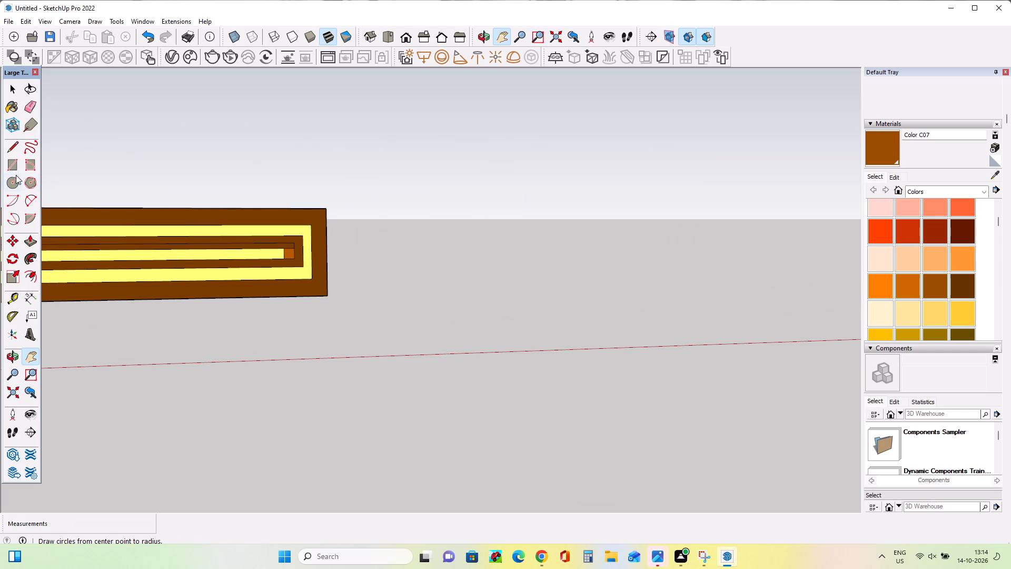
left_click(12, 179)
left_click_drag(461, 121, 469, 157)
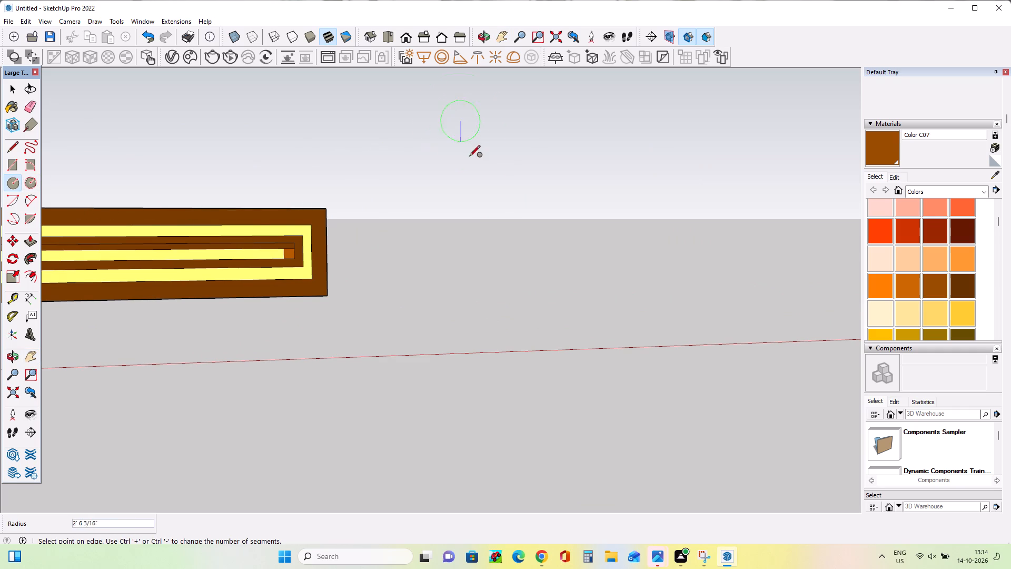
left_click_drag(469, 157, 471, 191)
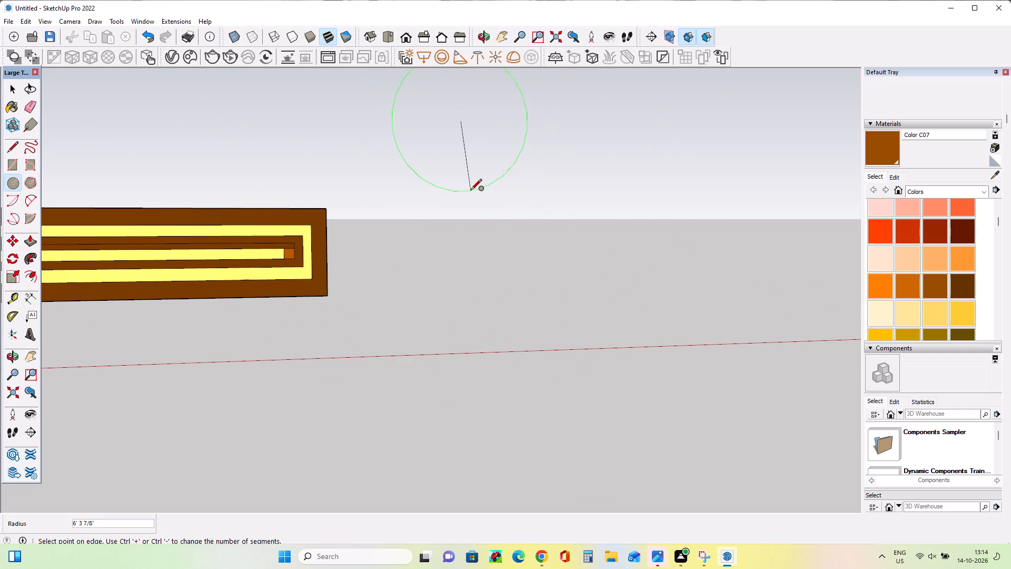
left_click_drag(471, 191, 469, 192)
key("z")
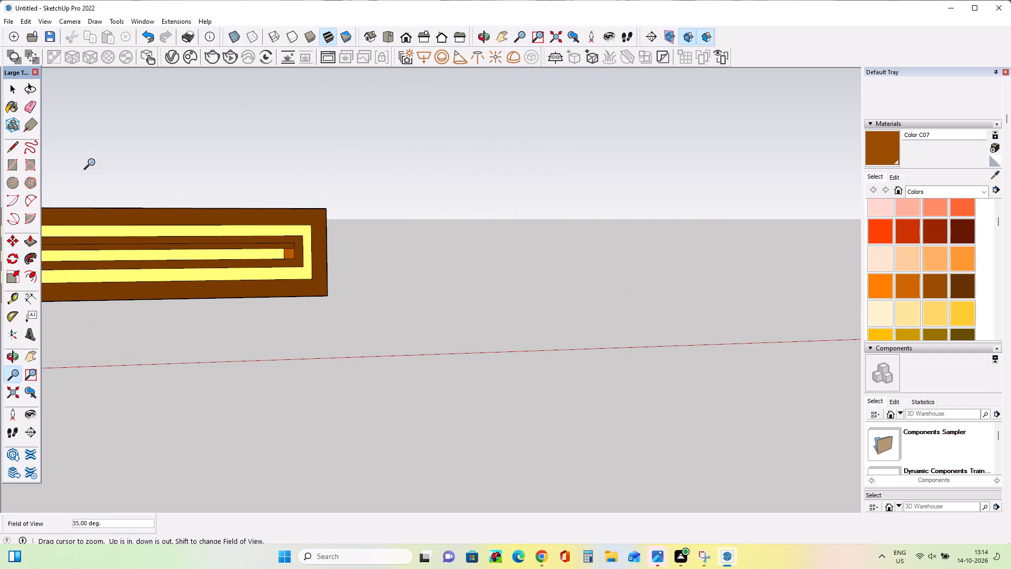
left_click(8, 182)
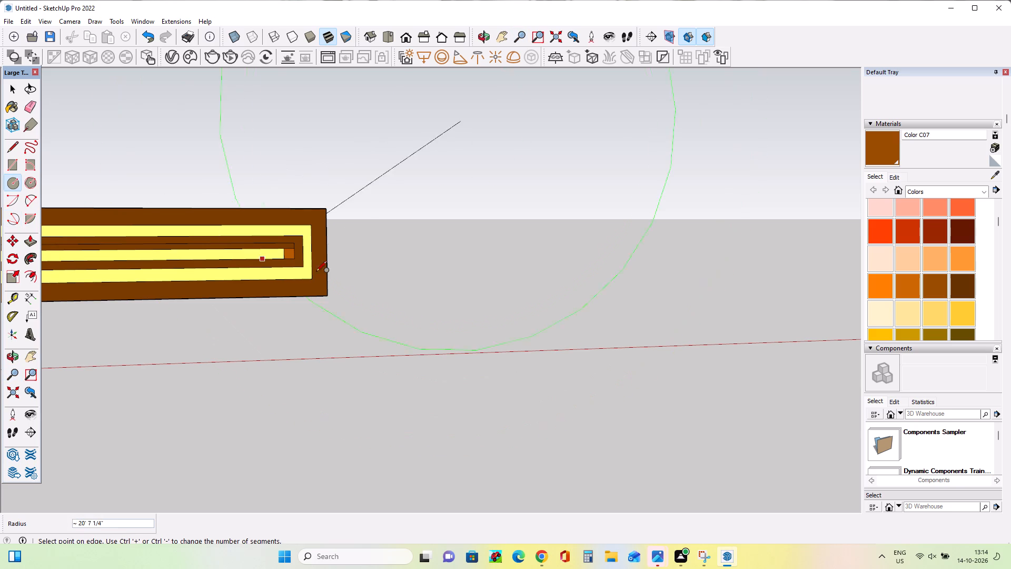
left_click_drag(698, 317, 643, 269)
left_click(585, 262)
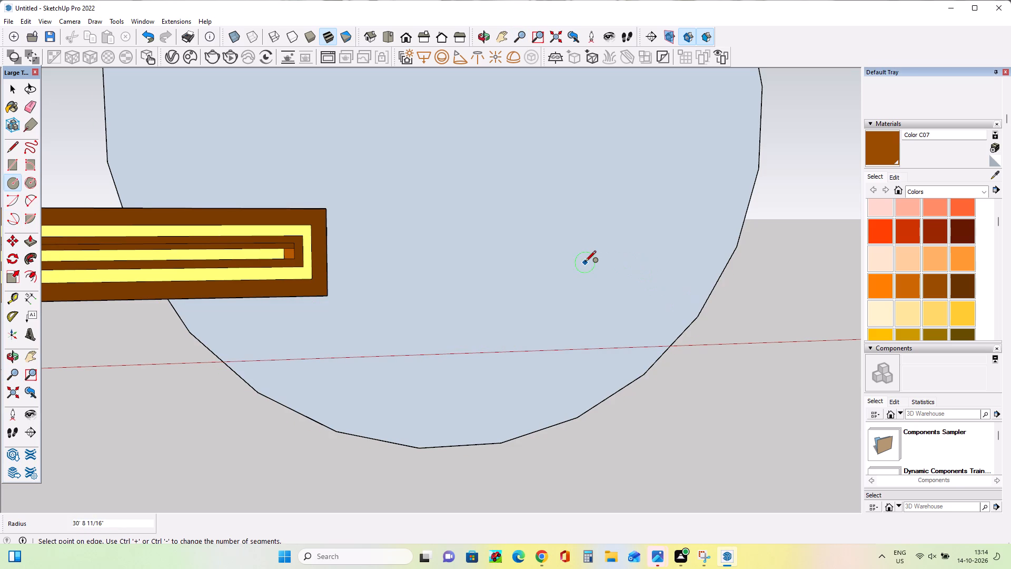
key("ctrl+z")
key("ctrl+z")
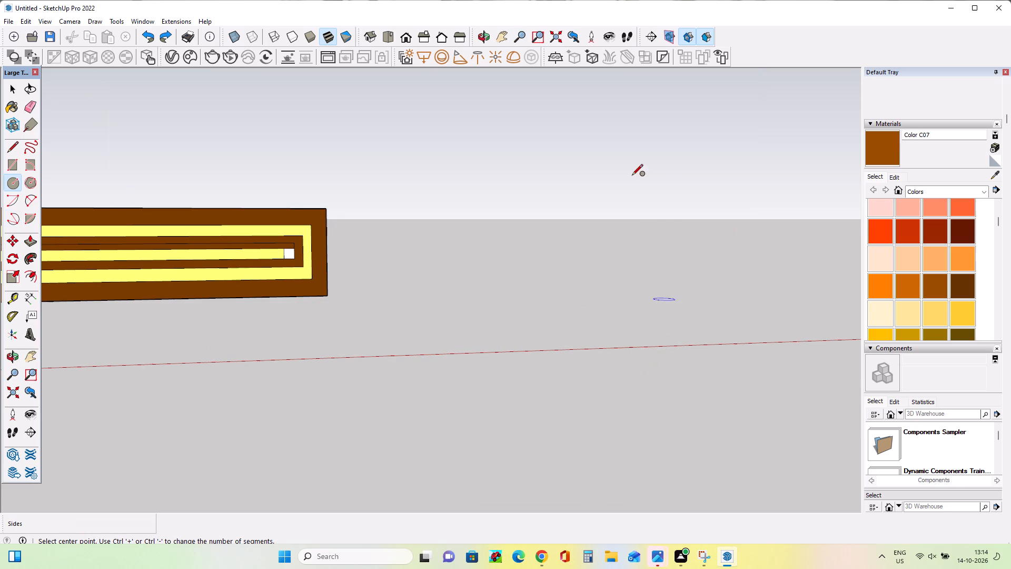
Draw a vertical circle with a radius of about 12' 3" beyond the long box's far end.
left_click_drag(677, 252, 598, 160)
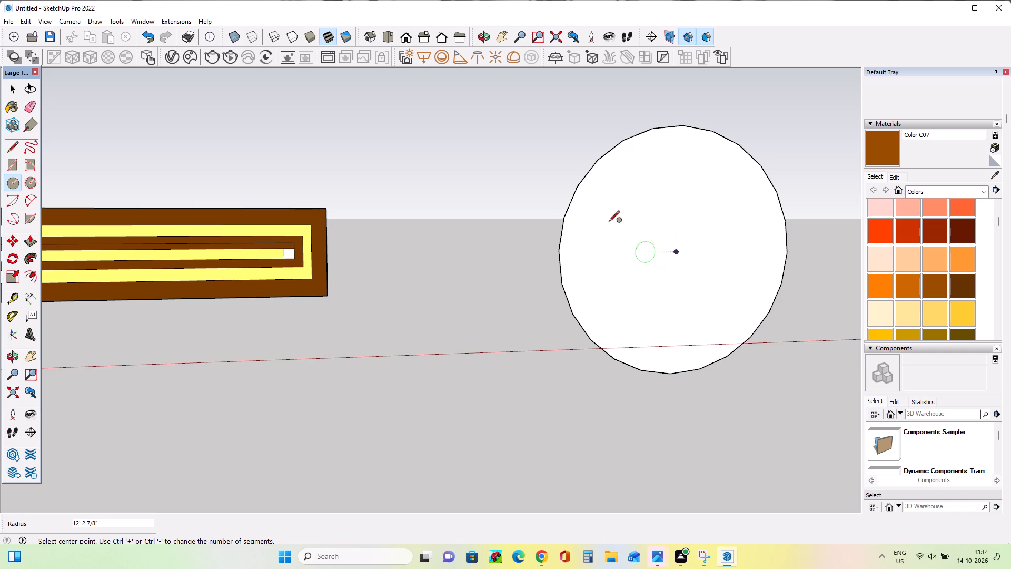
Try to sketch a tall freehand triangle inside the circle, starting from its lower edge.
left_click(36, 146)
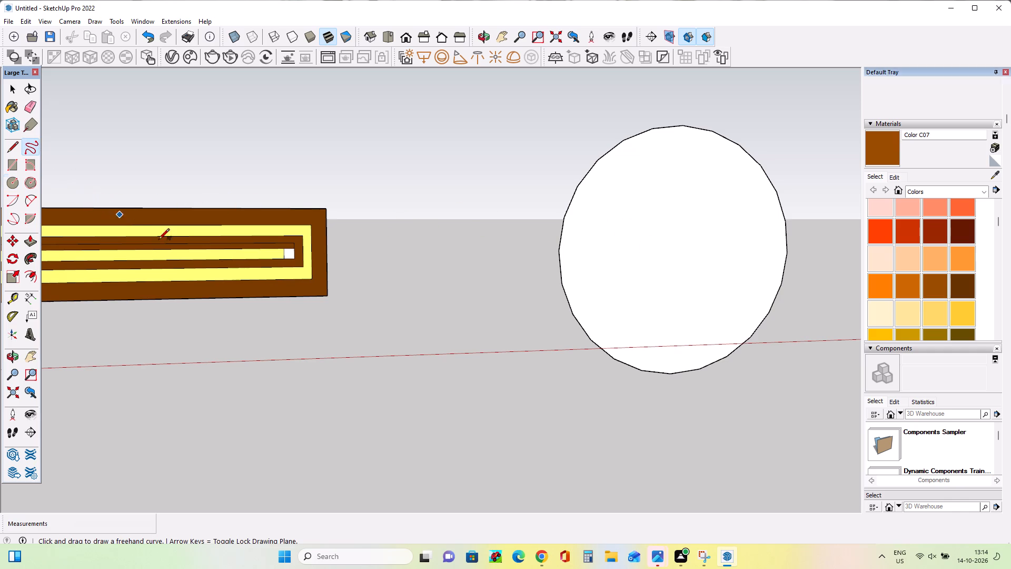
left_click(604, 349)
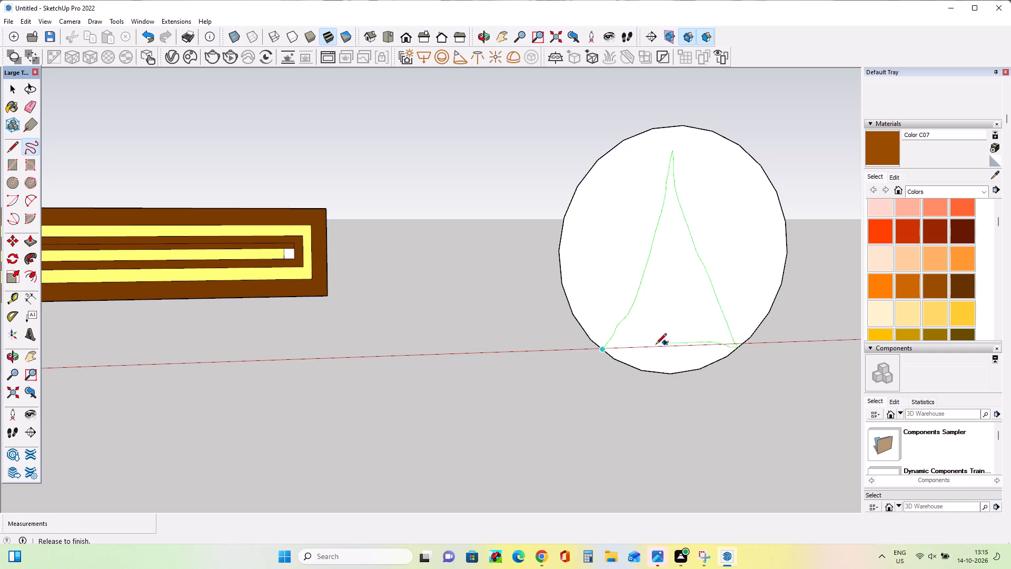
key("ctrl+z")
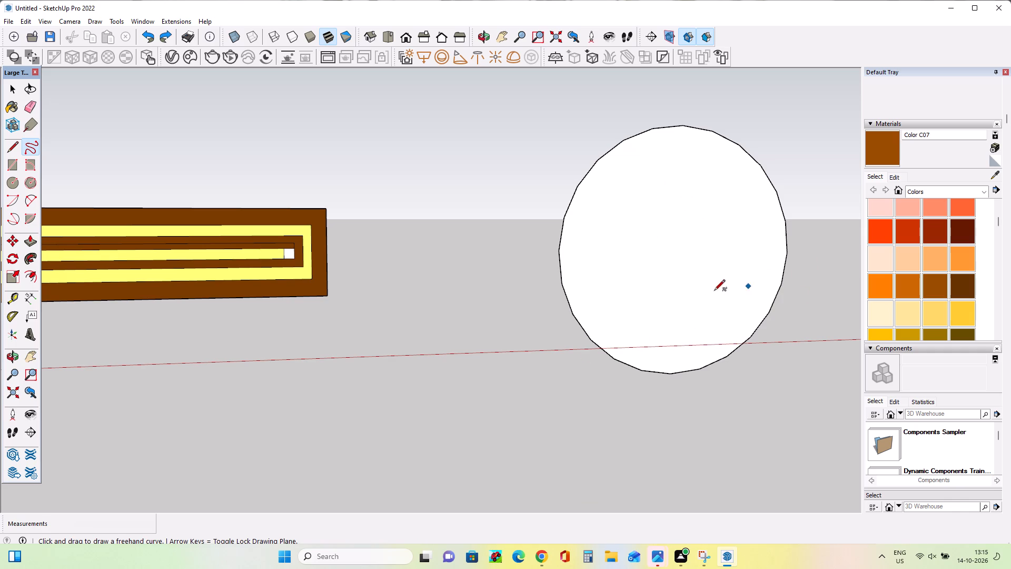
Sketch two overlapping freehand triangles inside the circle, one upright and one inverted, to form a star.
left_click_drag(606, 297, 700, 263)
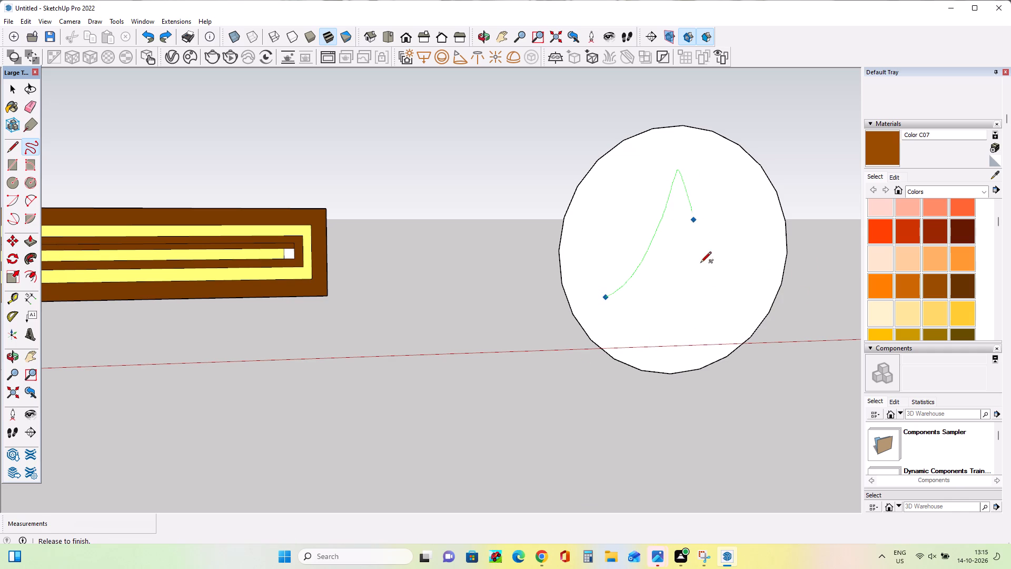
left_click_drag(700, 263, 599, 294)
left_click_drag(620, 220, 620, 222)
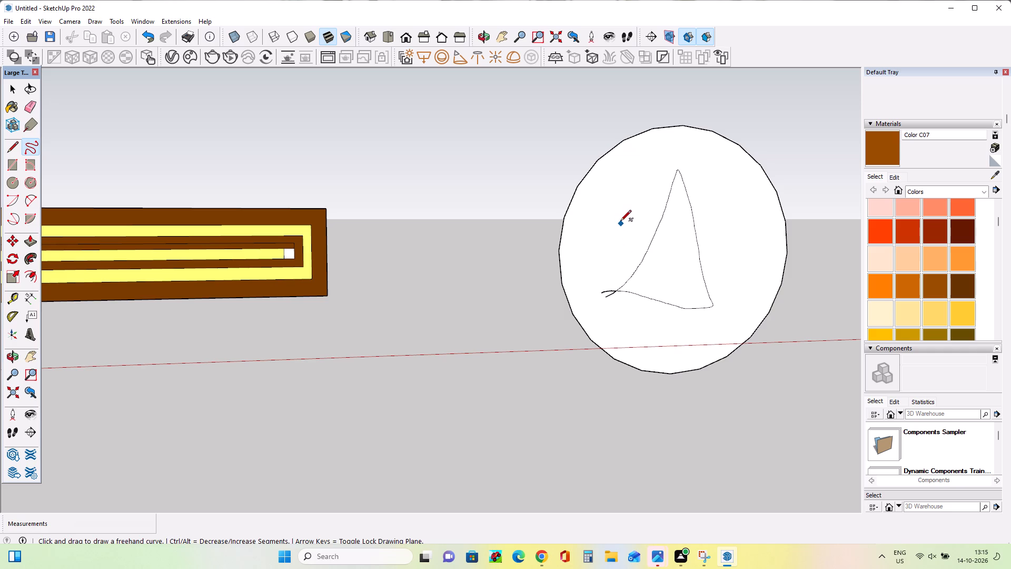
left_click_drag(620, 222, 616, 211)
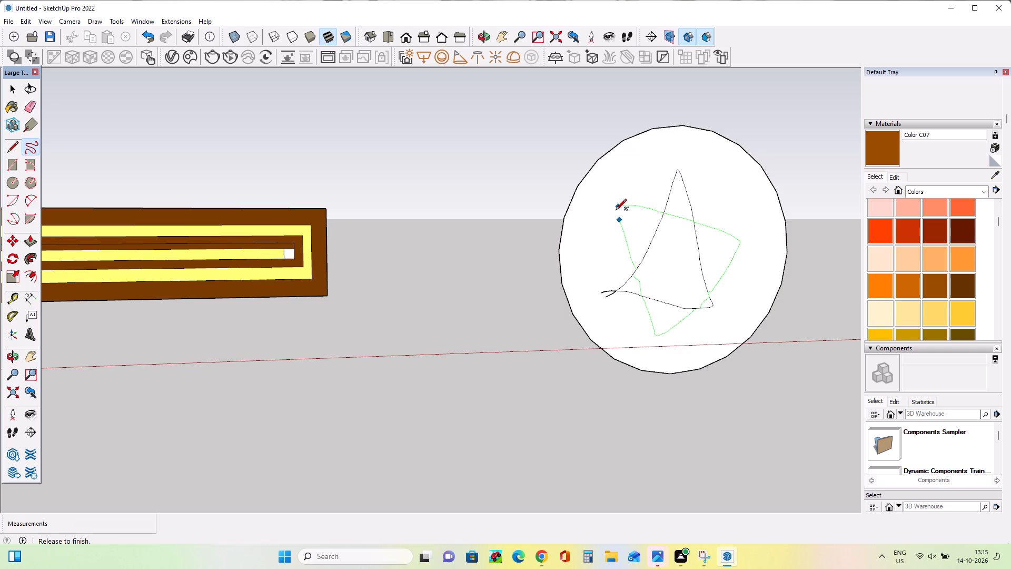
left_click_drag(616, 211, 618, 227)
Add short freehand strokes around and inside the star within the circle.
left_click(647, 173)
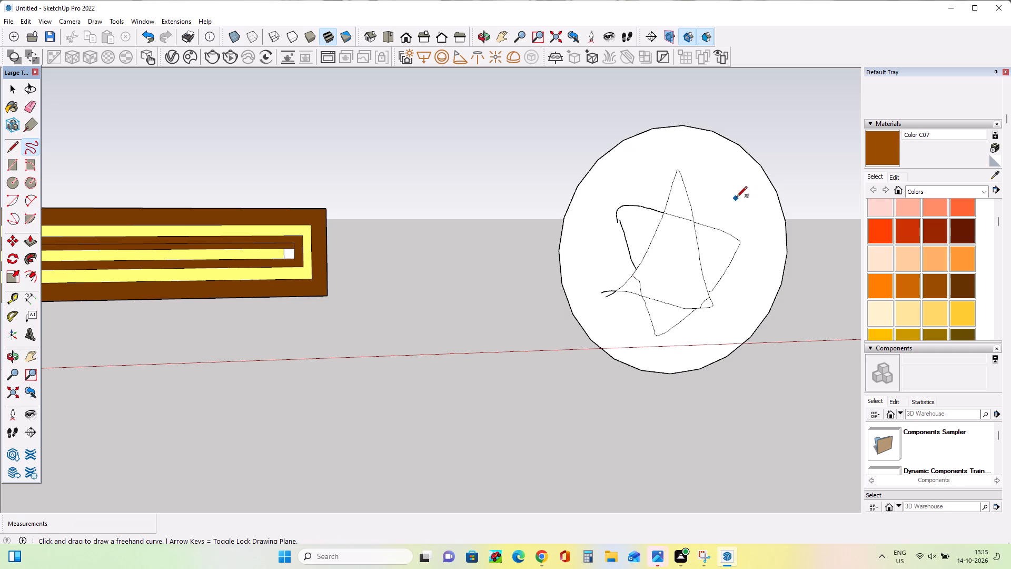
left_click_drag(738, 197, 739, 202)
left_click_drag(647, 188, 647, 195)
left_click_drag(630, 301, 627, 308)
left_click_drag(705, 320, 720, 328)
left_click_drag(737, 277, 737, 282)
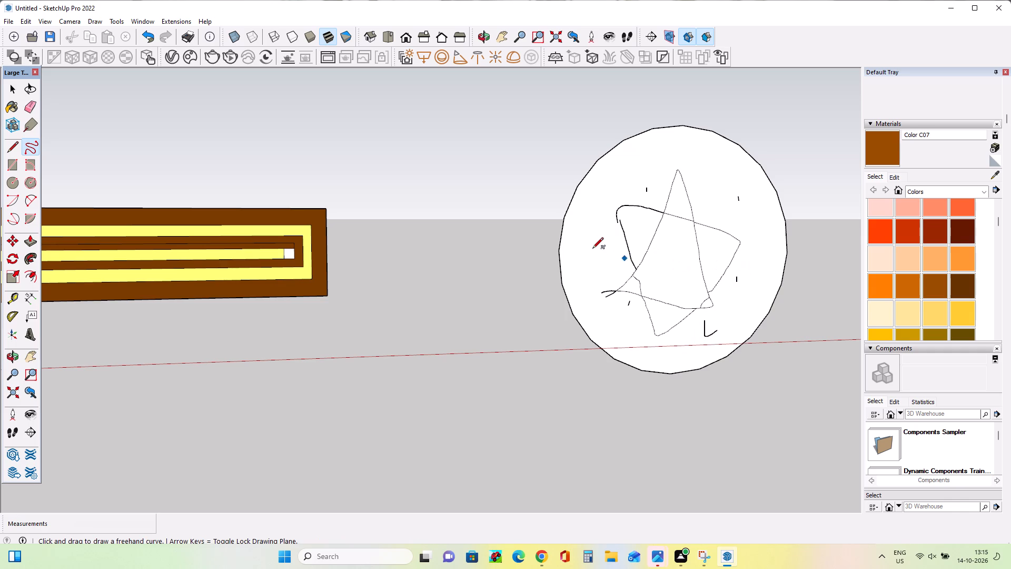
left_click(592, 249)
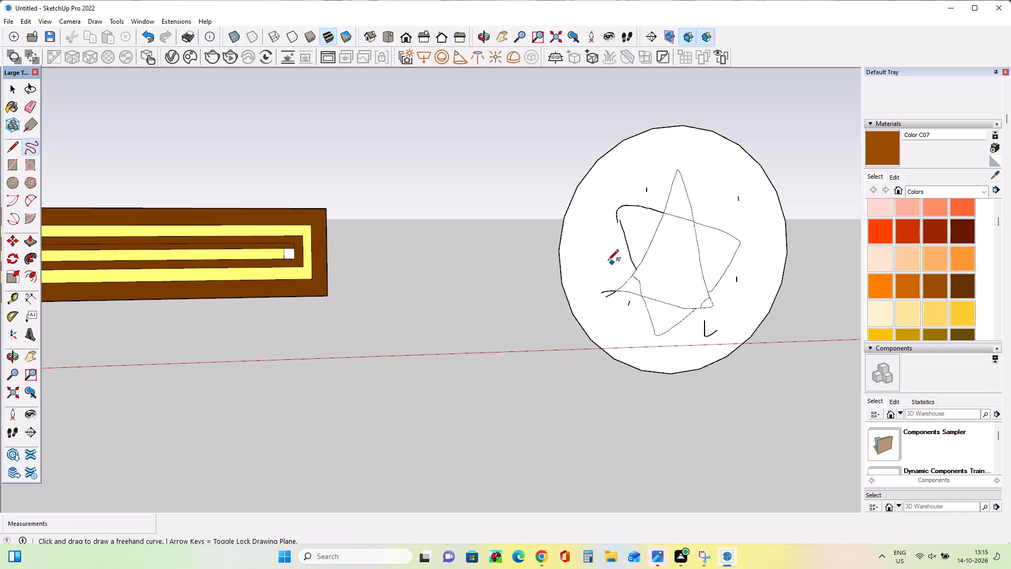
left_click(608, 254)
left_click_drag(635, 217, 635, 222)
left_click_drag(717, 244, 713, 249)
left_click(666, 321)
left_click(671, 316)
left_click_drag(660, 311, 662, 321)
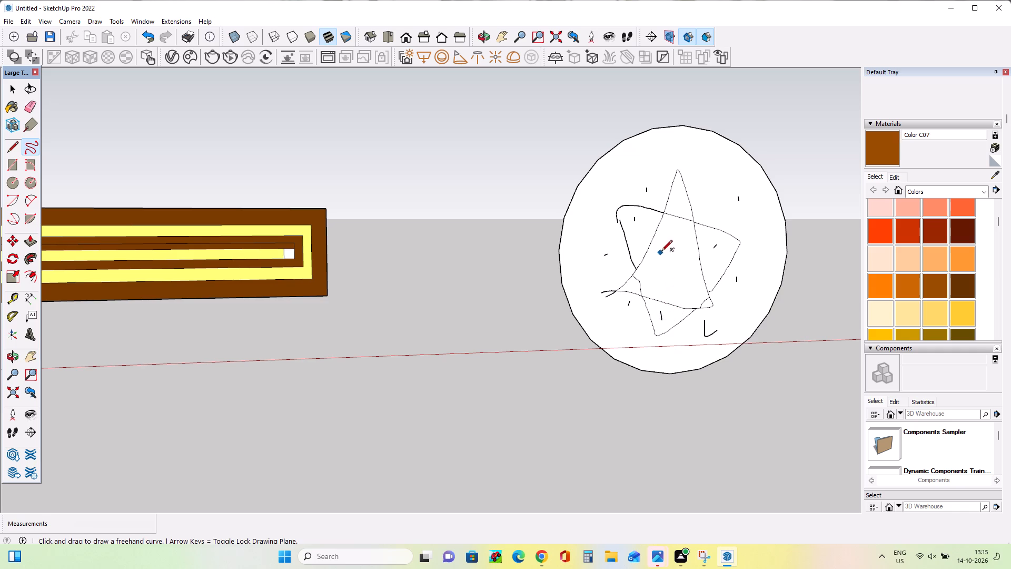
left_click_drag(669, 248, 671, 270)
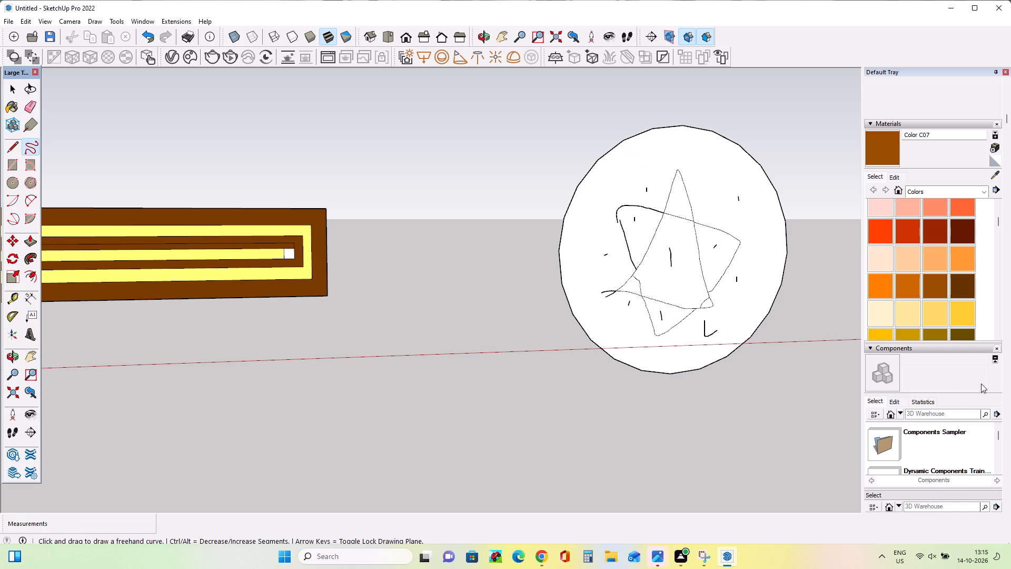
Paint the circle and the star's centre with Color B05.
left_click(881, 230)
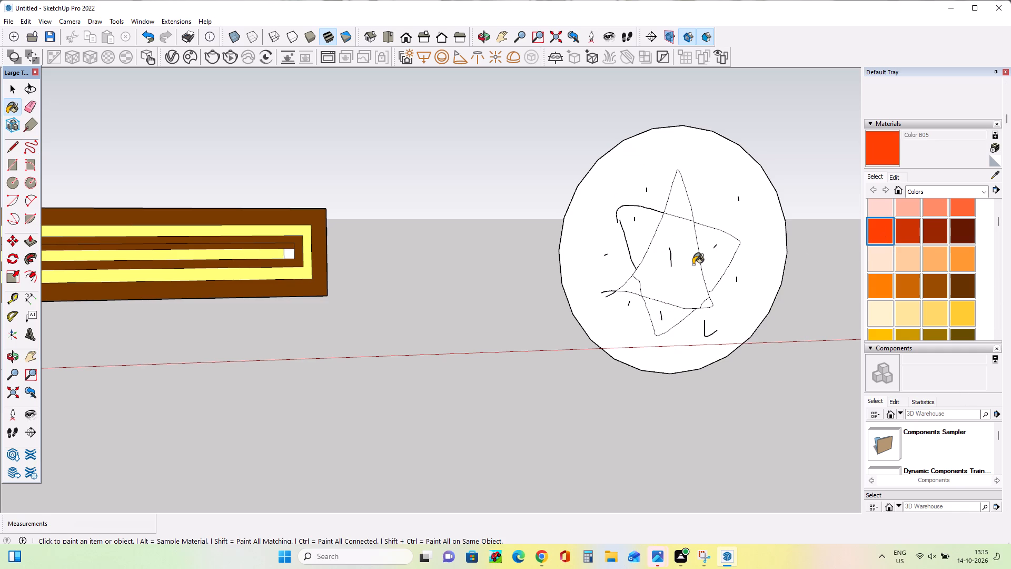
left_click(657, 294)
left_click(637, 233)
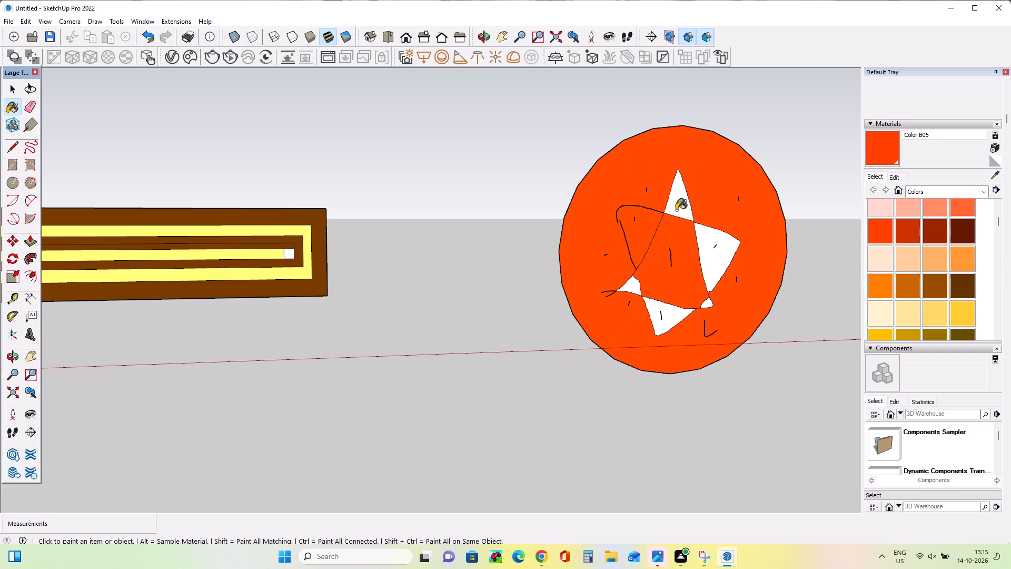
Paint the circle, the star's centre and its upper tip with Color D04.
left_click(956, 312)
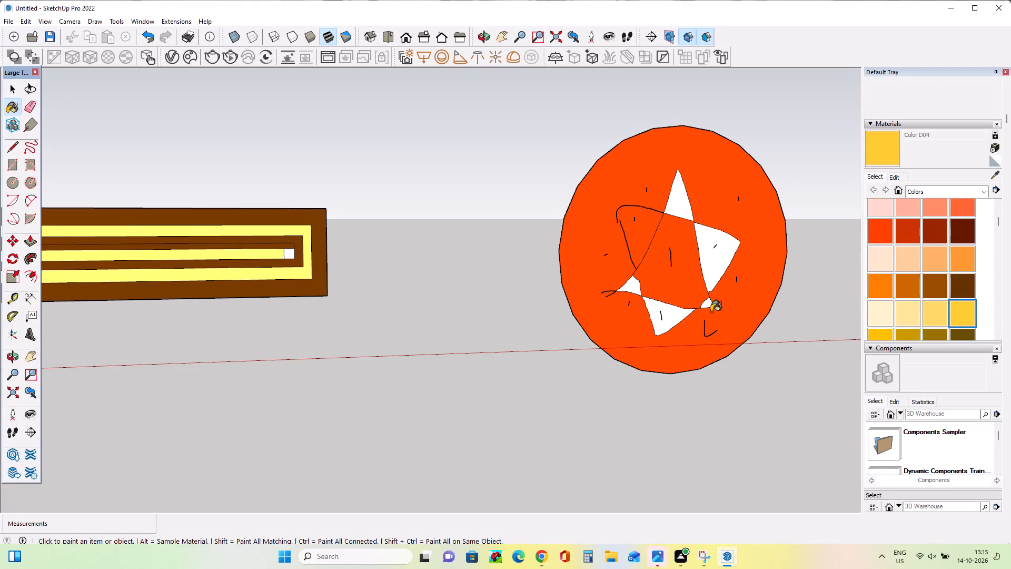
left_click(669, 280)
left_click(643, 241)
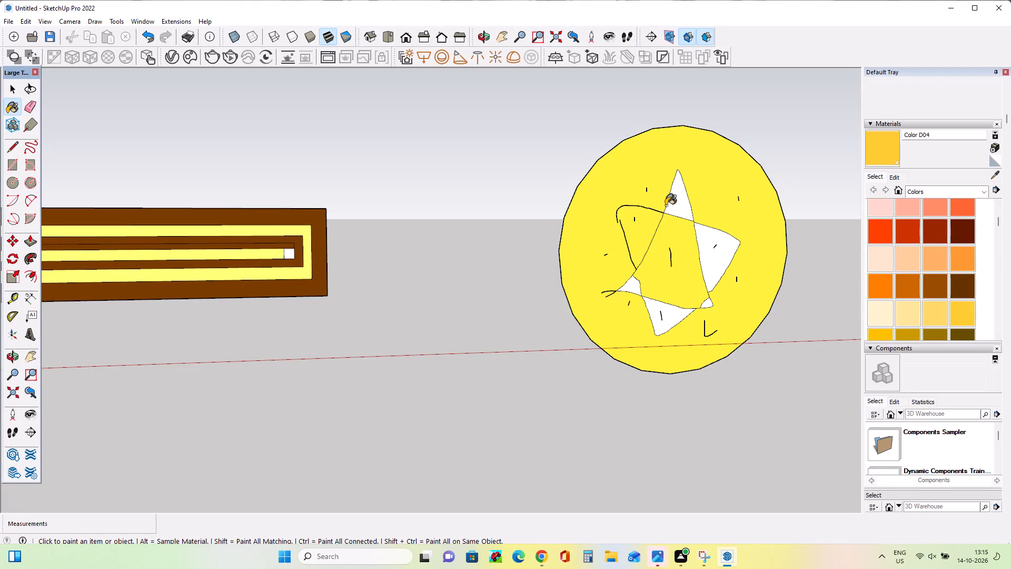
left_click_drag(678, 202, 672, 211)
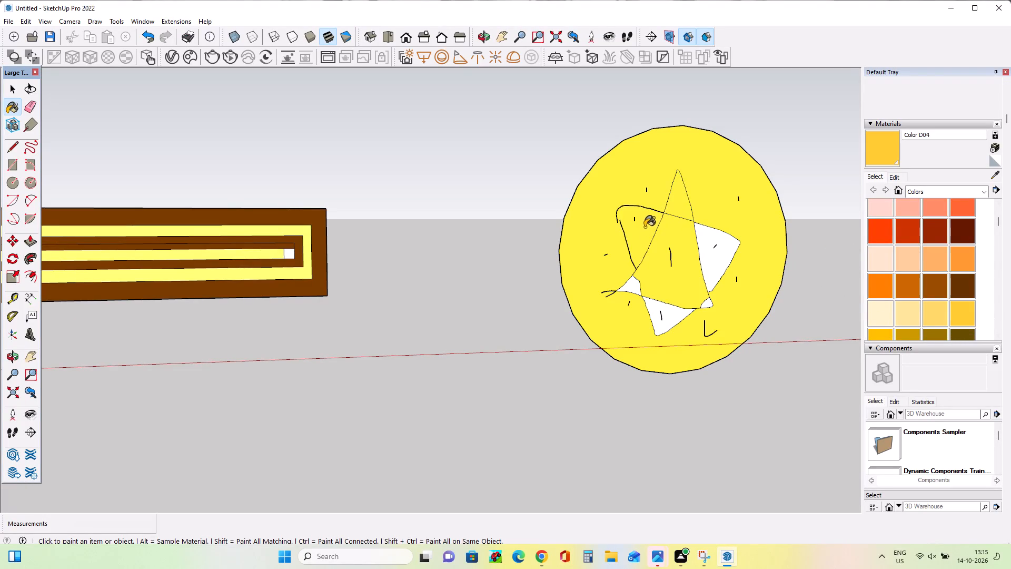
Close the star's upper-left corner with short freehand strokes that separate it from the circle's background.
left_click(39, 151)
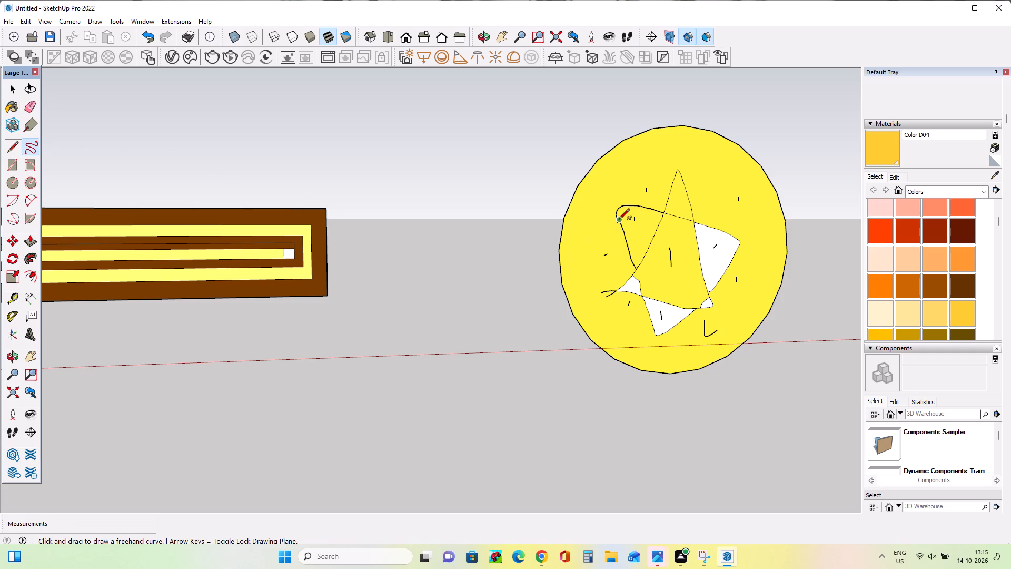
left_click_drag(619, 220, 620, 225)
left_click_drag(617, 222, 620, 232)
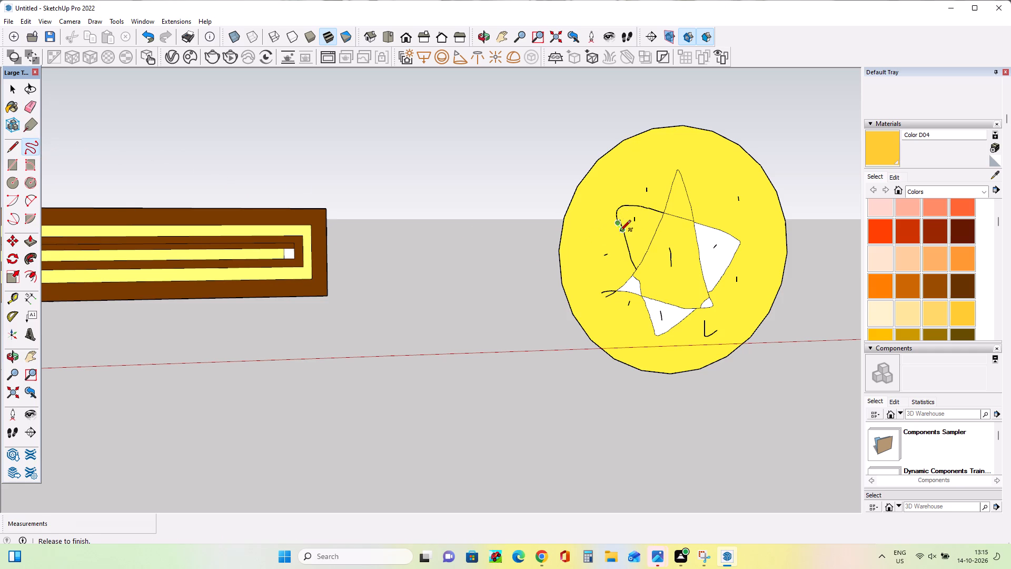
left_click_drag(620, 232, 611, 232)
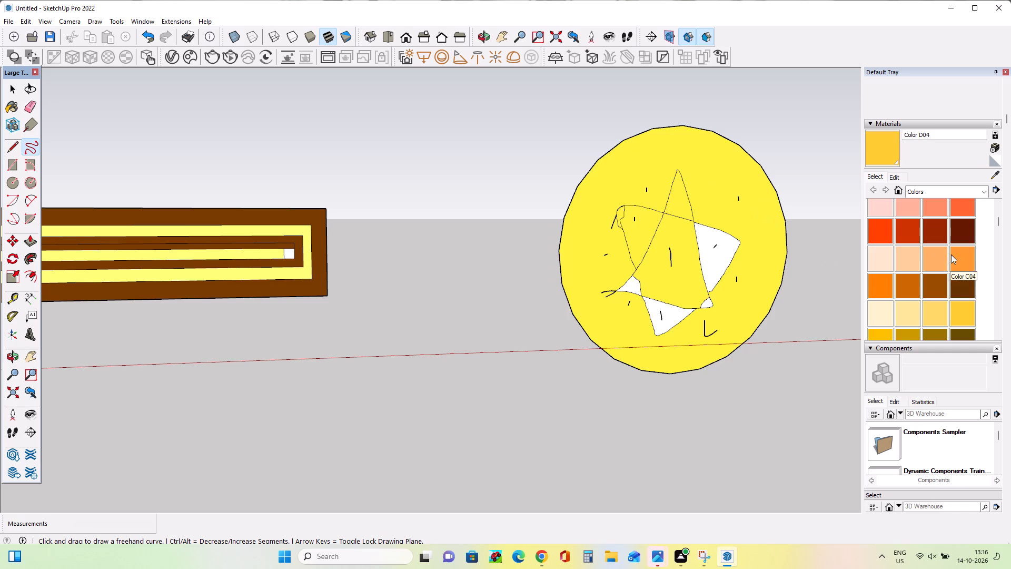
Paint the circle's background and the star's upper-left point with Color C01.
left_click(876, 248)
left_click(741, 201)
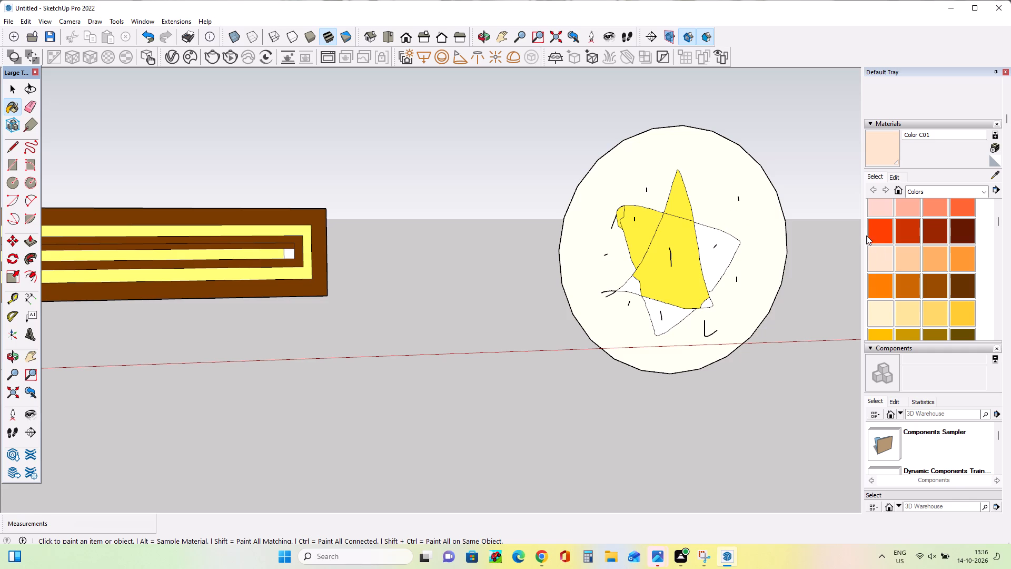
left_click_drag(883, 230, 872, 230)
left_click(631, 234)
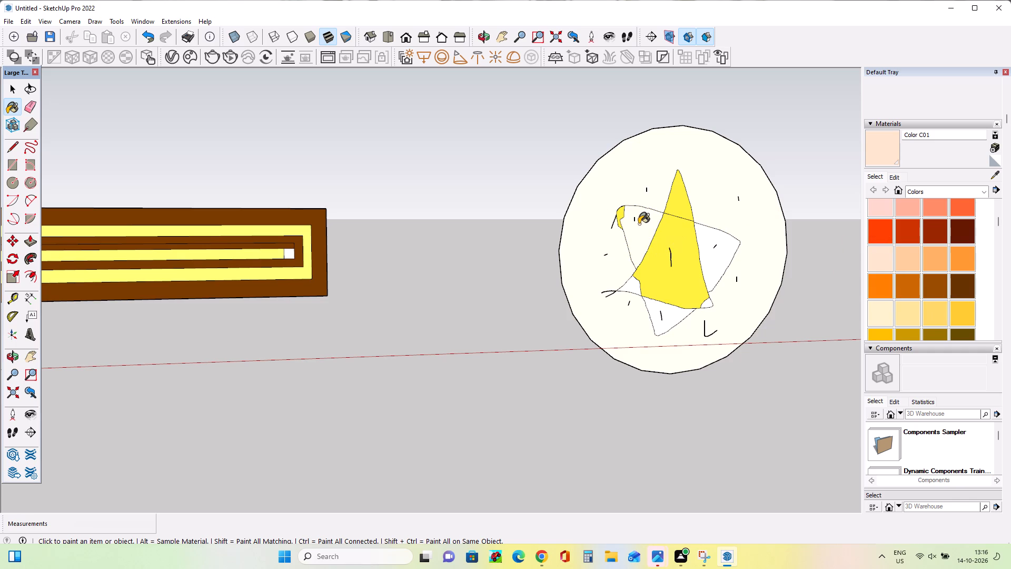
left_click(635, 226)
Paint all the star's points, including the small upper-left corner piece, with Color B05, leaving the centre as it is.
left_click(891, 234)
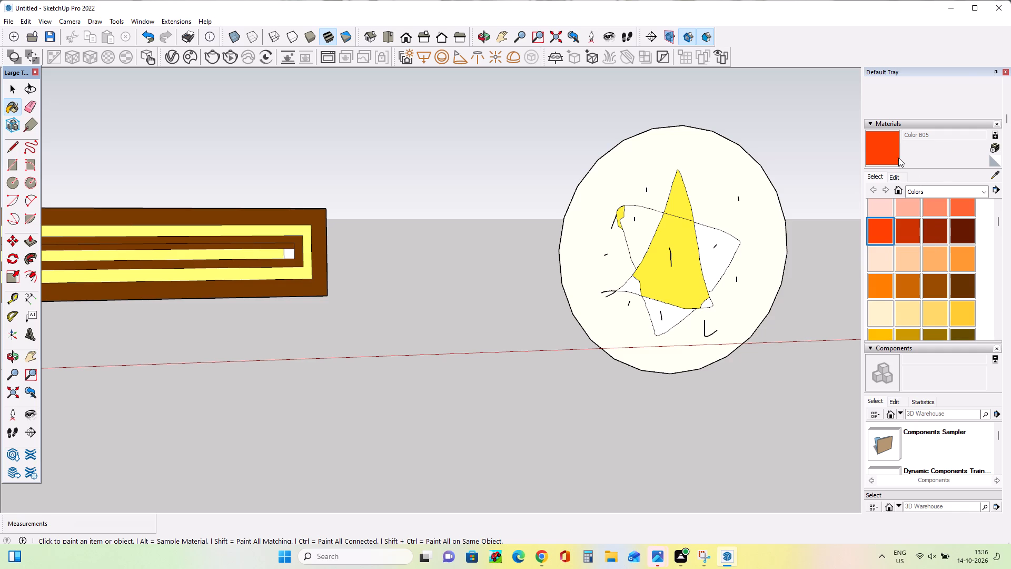
left_click(884, 149)
left_click(639, 244)
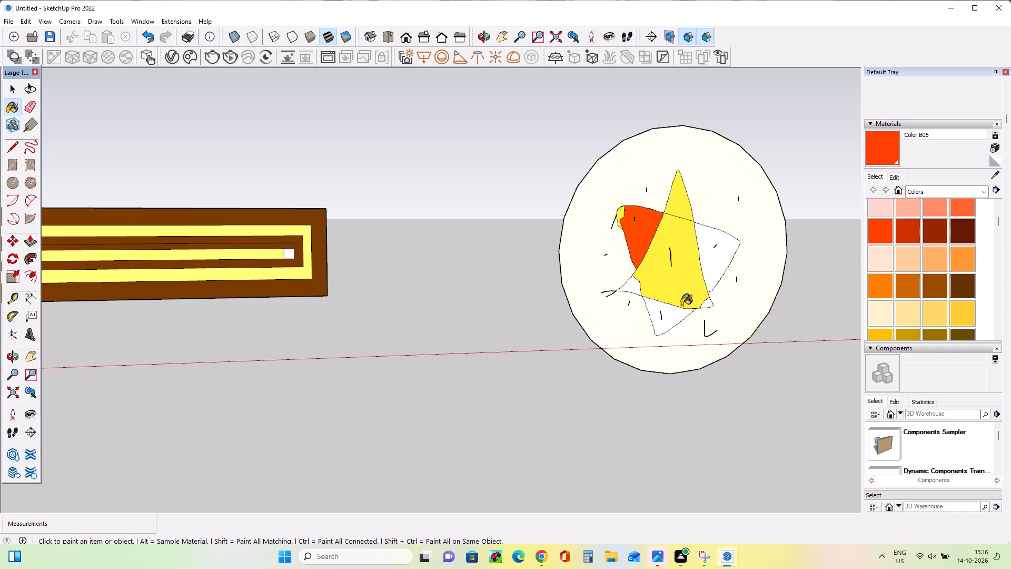
left_click(671, 320)
left_click(705, 258)
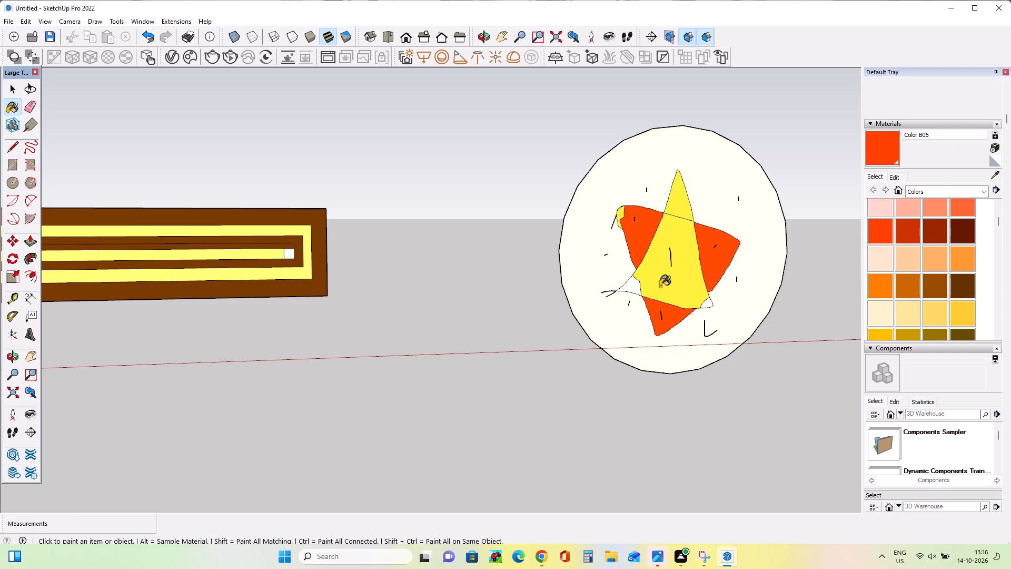
left_click(625, 288)
left_click(708, 306)
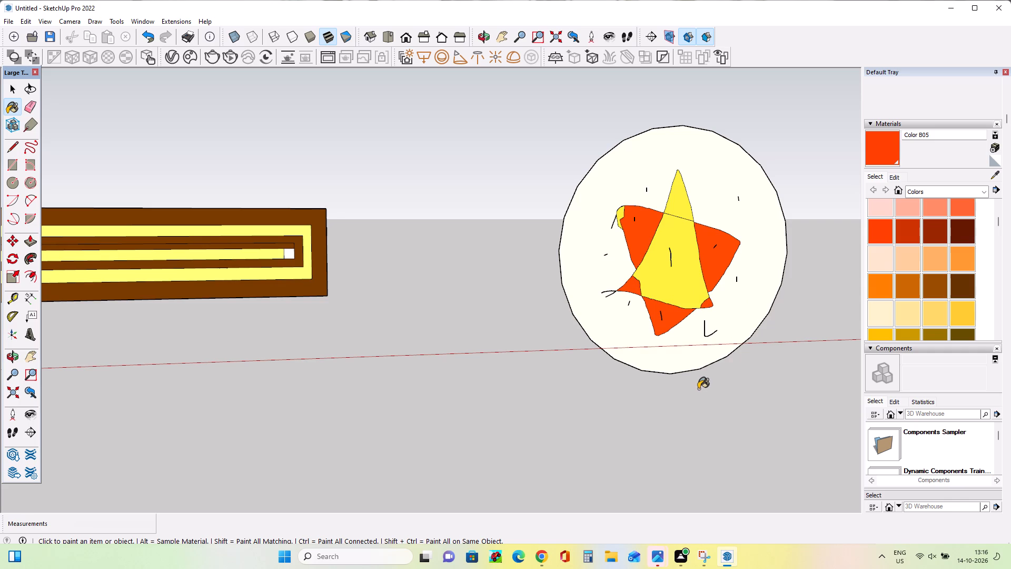
left_click(681, 198)
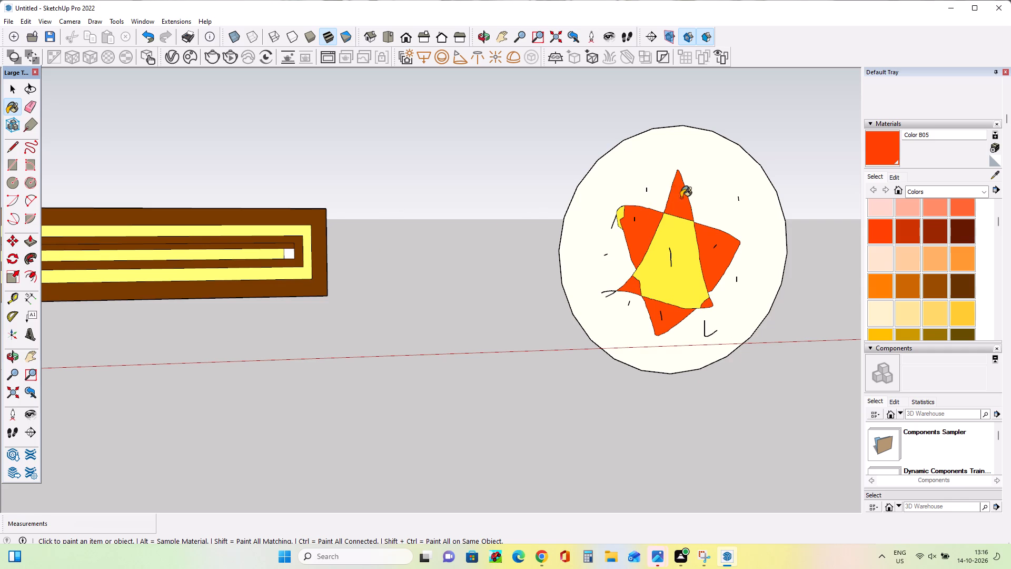
left_click(623, 216)
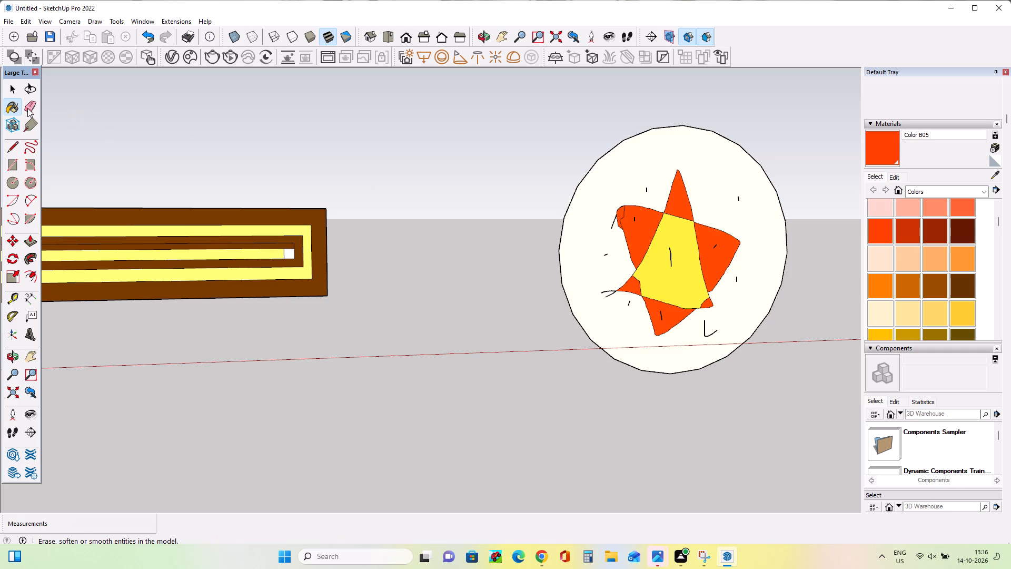
Select the whole circle with its star and move it about 34' 7" onto the long box's far end.
left_click(15, 88)
left_click_drag(549, 93, 636, 190)
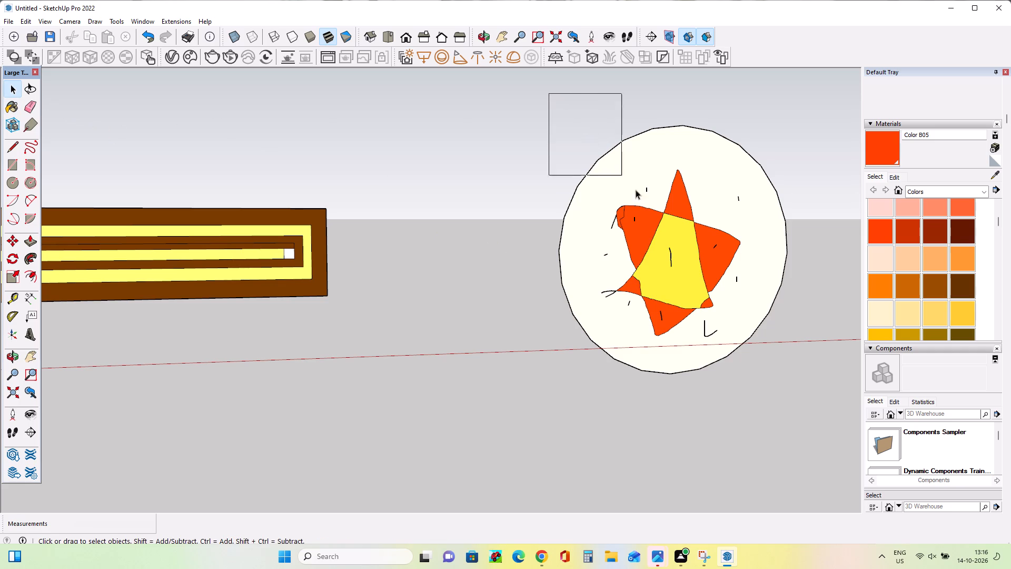
left_click_drag(636, 190, 835, 402)
left_click_drag(716, 288, 713, 280)
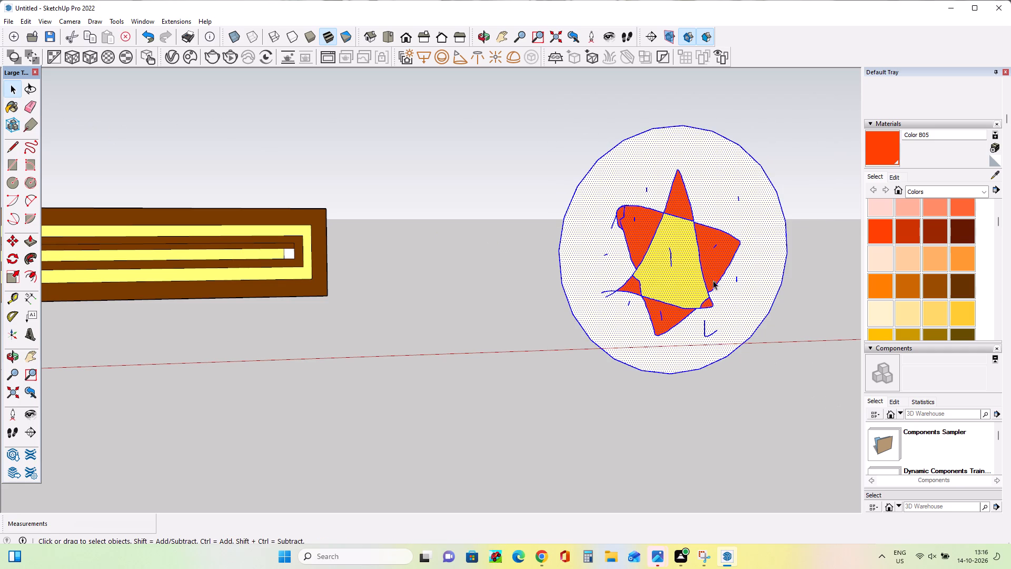
left_click_drag(713, 280, 635, 284)
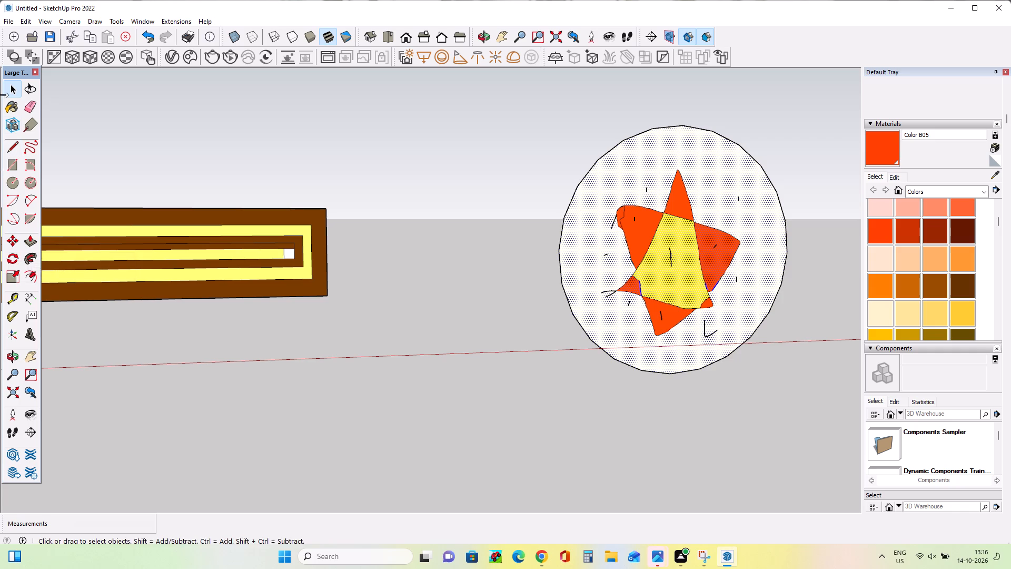
left_click_drag(560, 133, 892, 485)
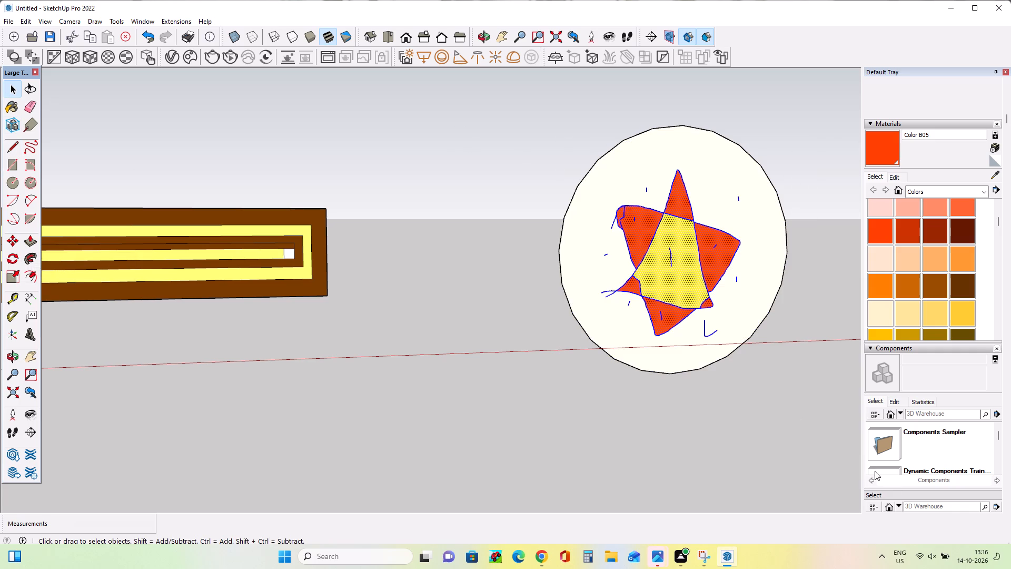
left_click_drag(542, 123, 814, 373)
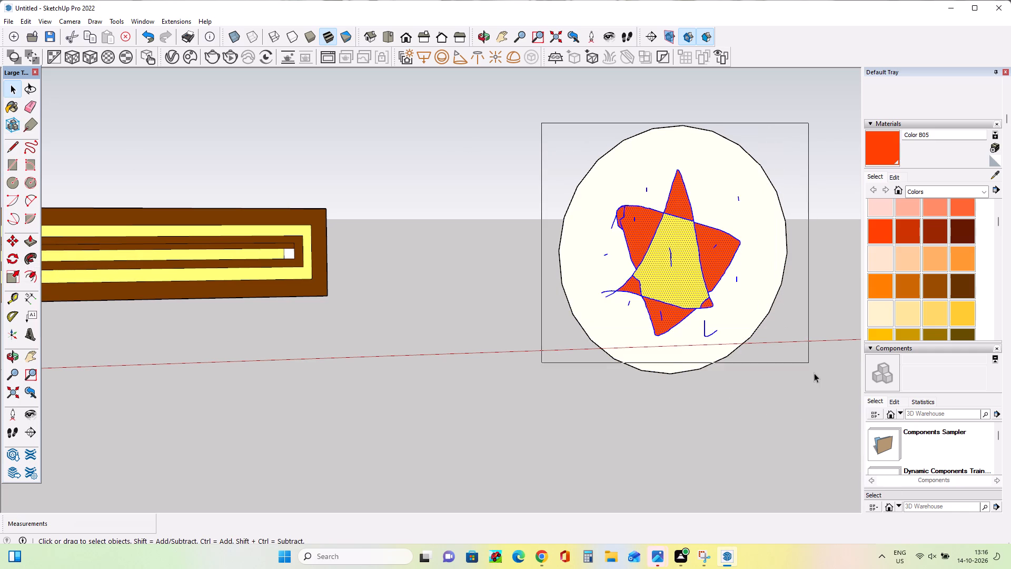
left_click_drag(814, 373, 816, 393)
left_click(14, 243)
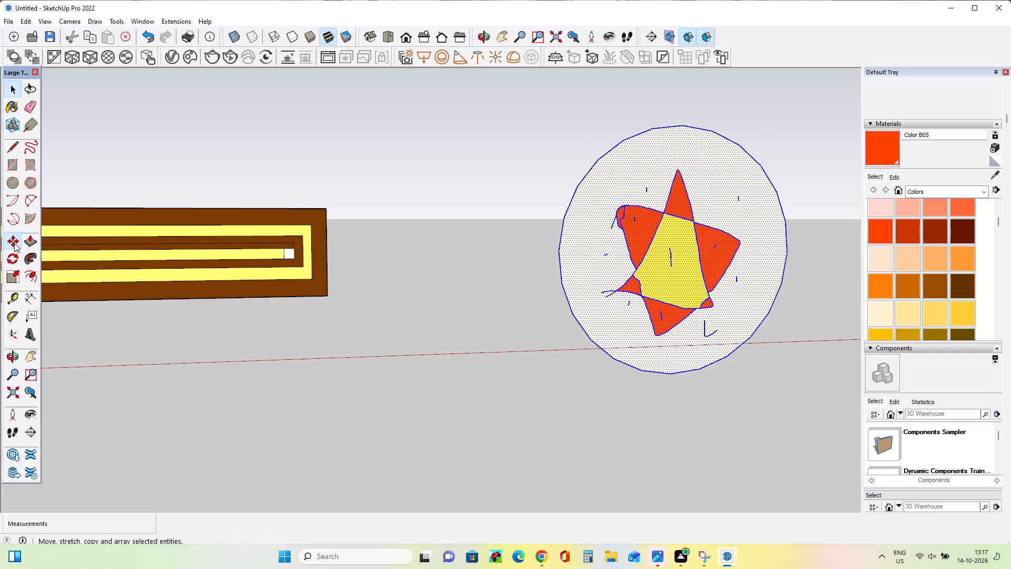
left_click_drag(698, 294, 388, 282)
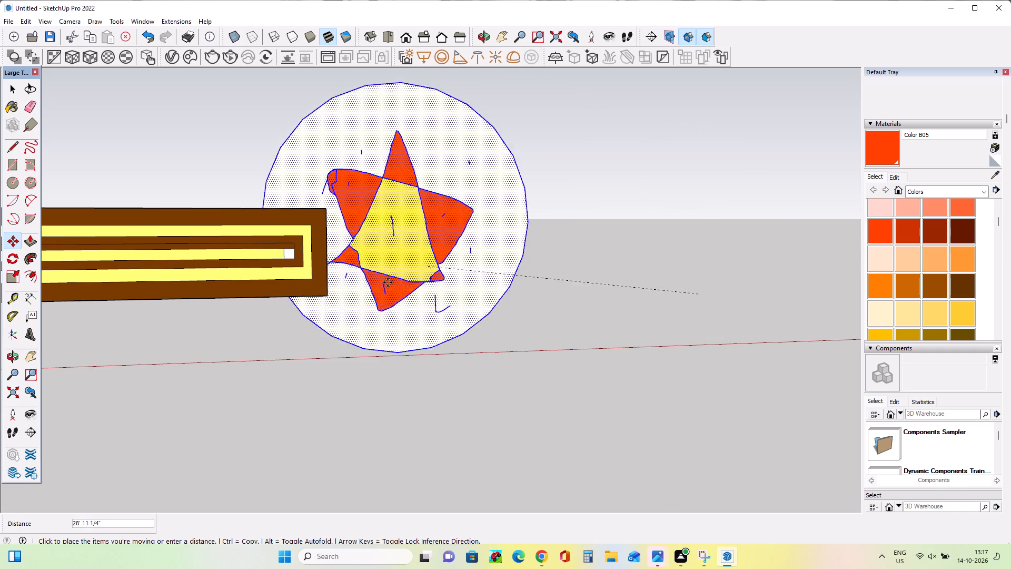
left_click_drag(388, 282, 351, 297)
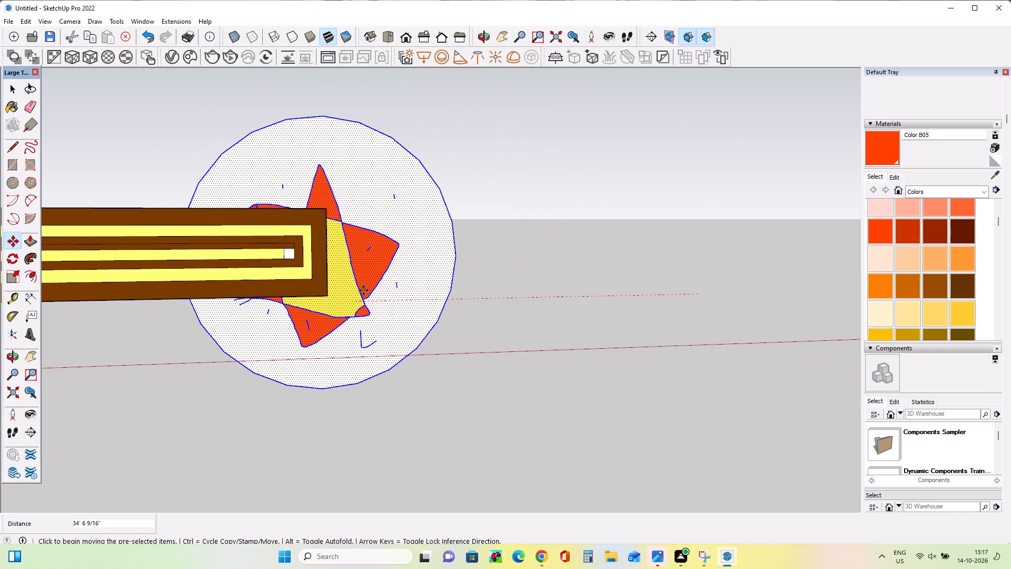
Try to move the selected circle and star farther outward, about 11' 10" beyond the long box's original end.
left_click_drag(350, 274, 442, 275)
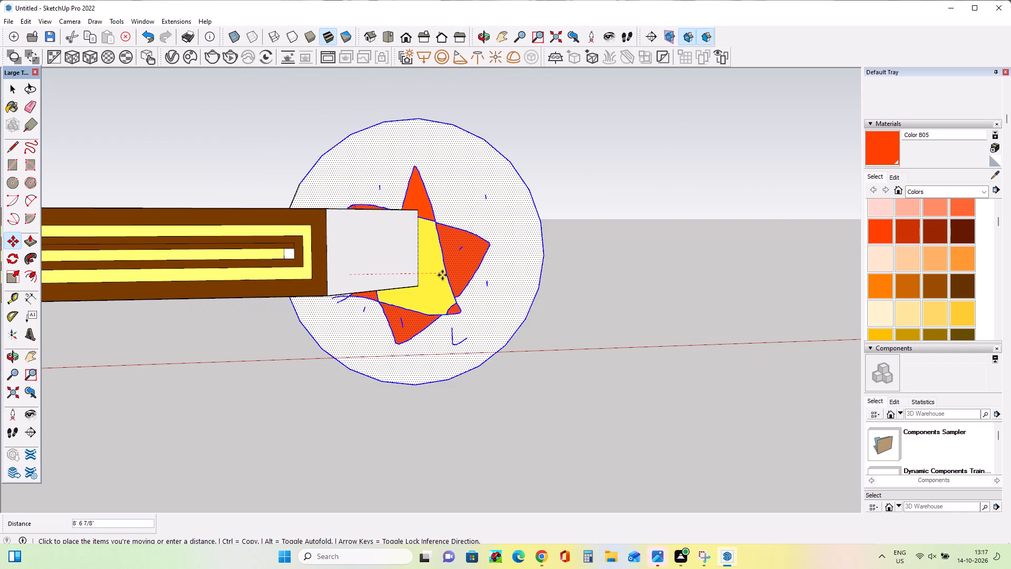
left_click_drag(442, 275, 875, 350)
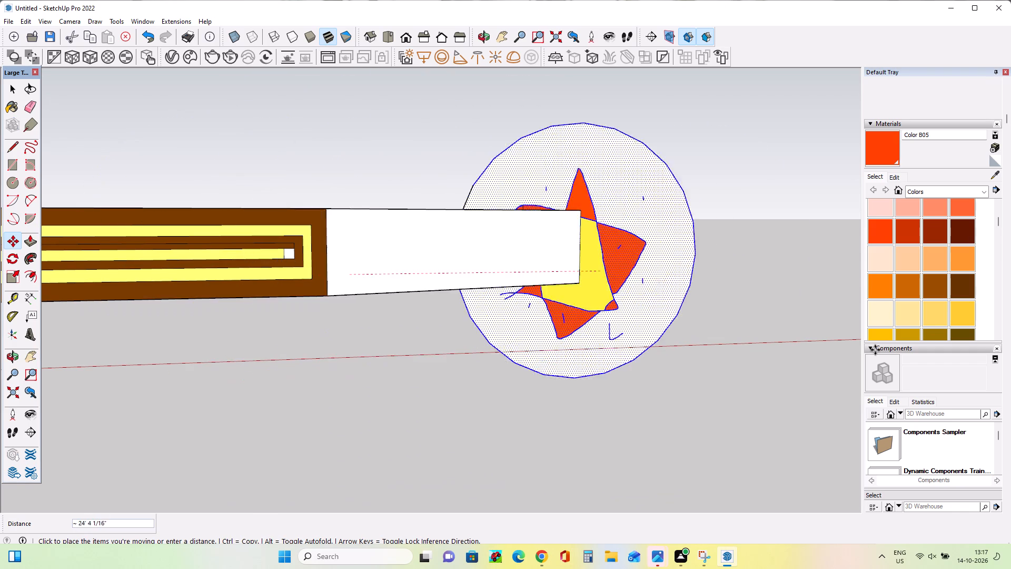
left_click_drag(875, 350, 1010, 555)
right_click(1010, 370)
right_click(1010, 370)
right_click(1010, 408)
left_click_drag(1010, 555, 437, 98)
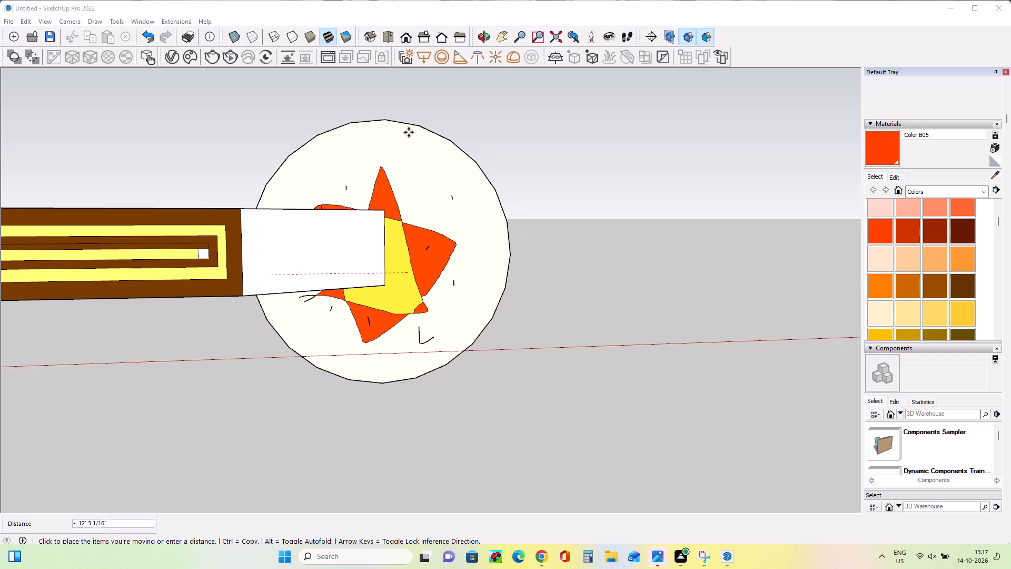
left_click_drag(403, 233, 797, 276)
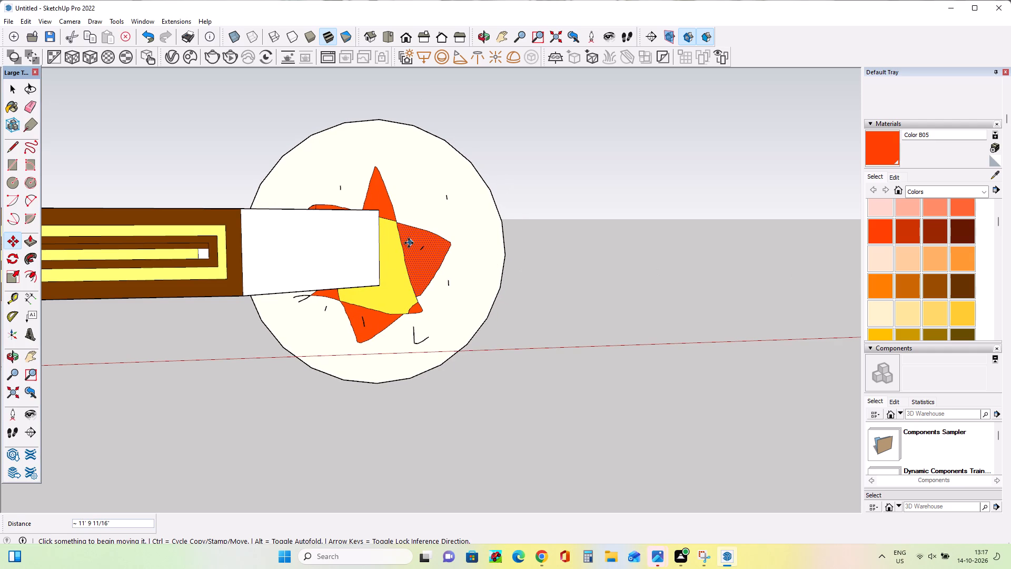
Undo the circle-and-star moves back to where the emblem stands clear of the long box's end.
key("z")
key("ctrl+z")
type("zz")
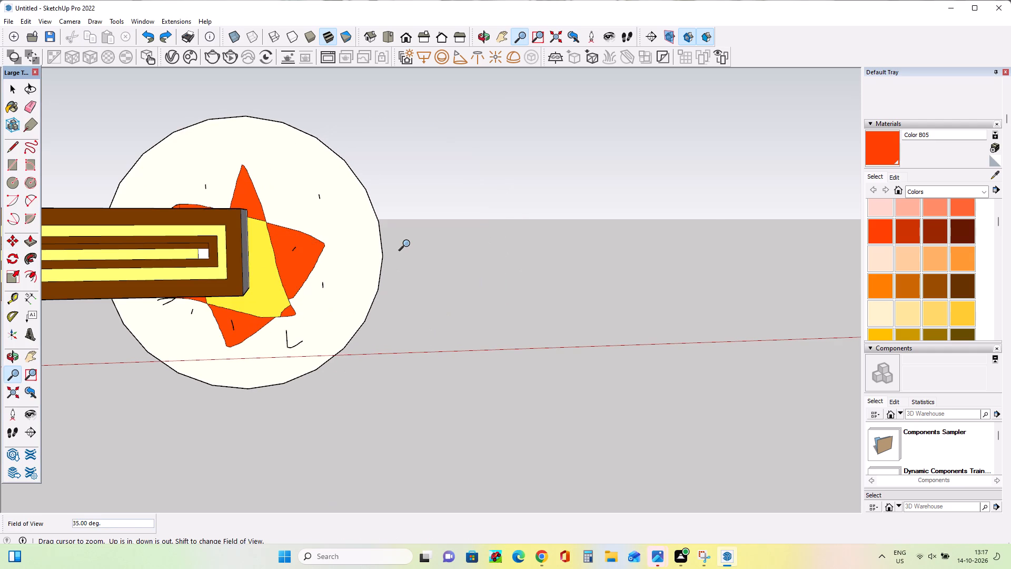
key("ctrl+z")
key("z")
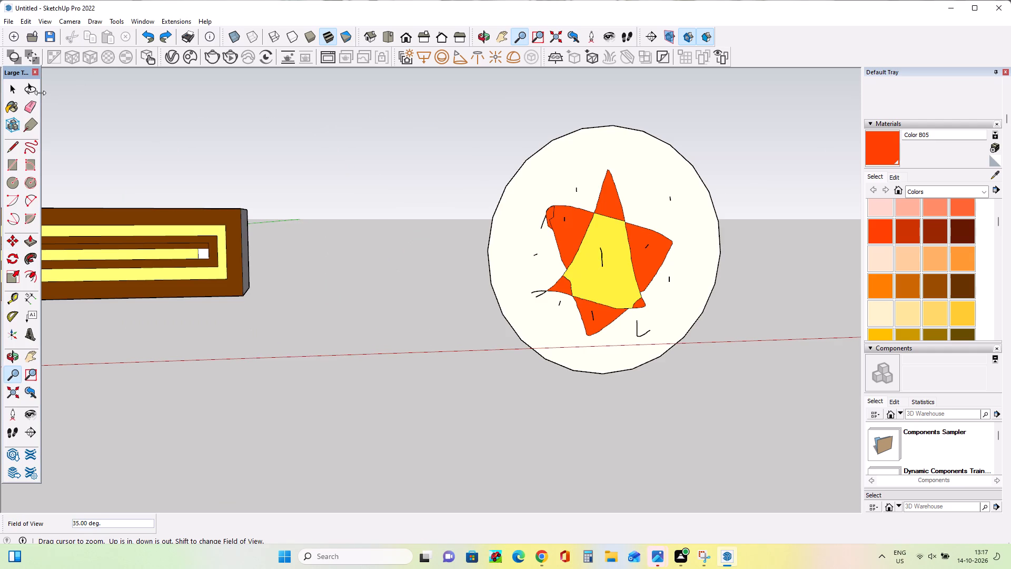
Select the whole circle with its star beside the long box and delete it.
left_click_drag(6, 86, 41, 110)
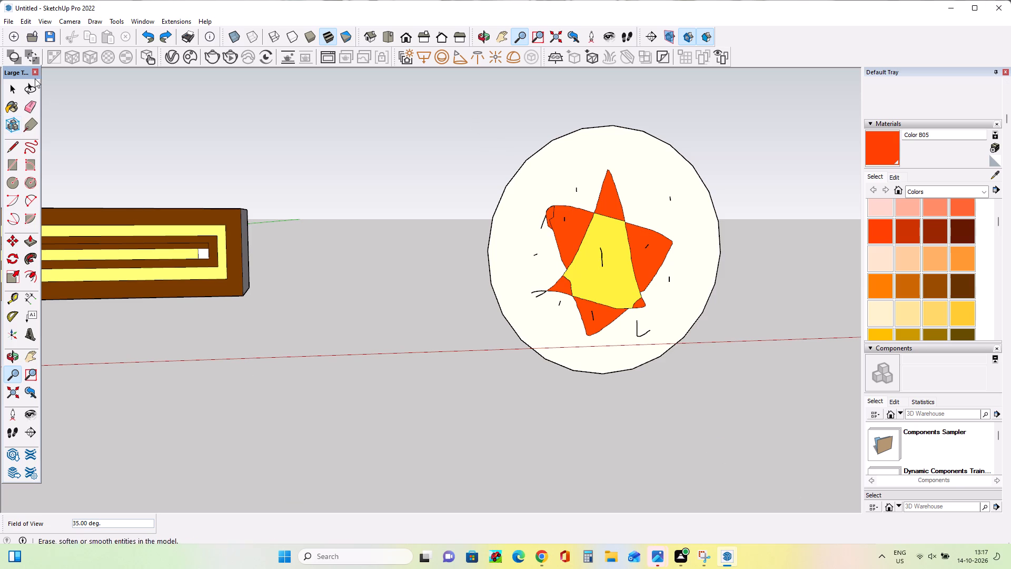
left_click(15, 92)
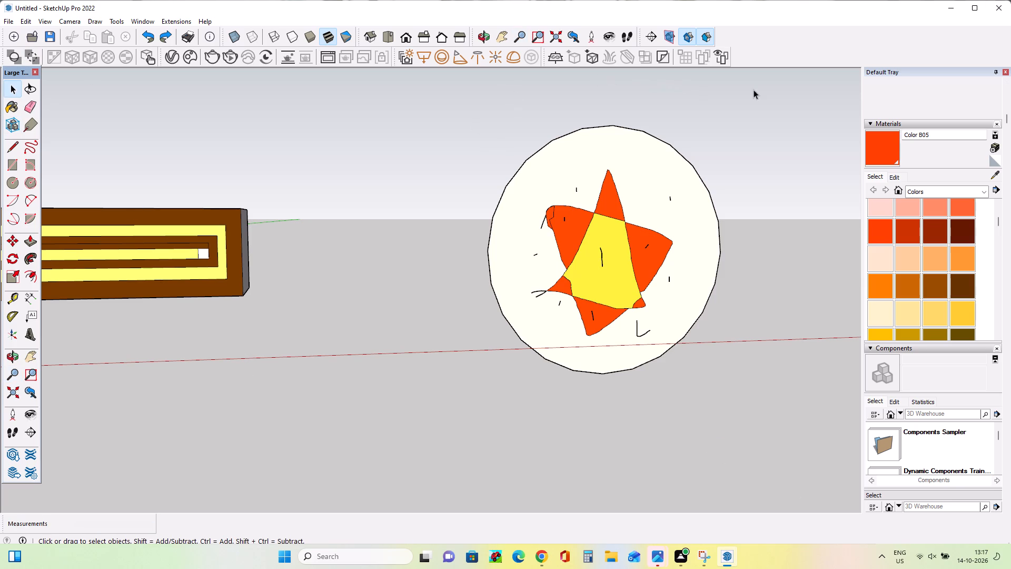
left_click_drag(754, 90, 459, 429)
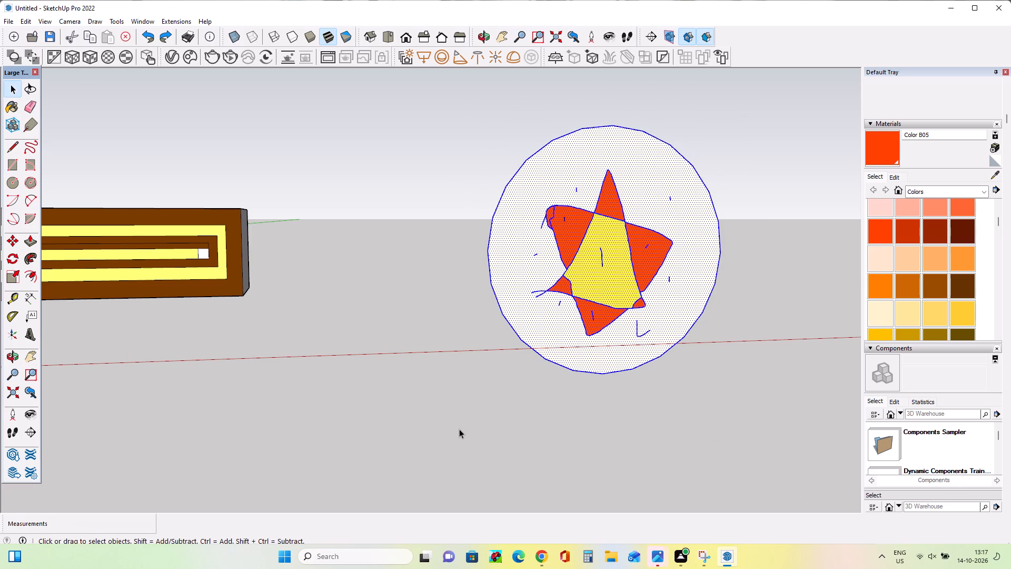
key("Delete")
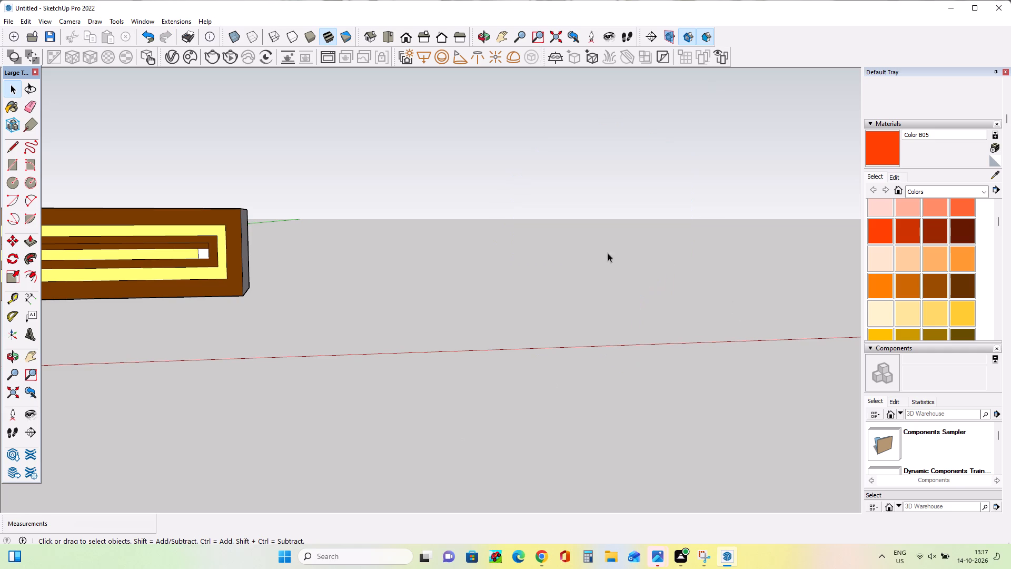
scroll(616, 251, "down", 14)
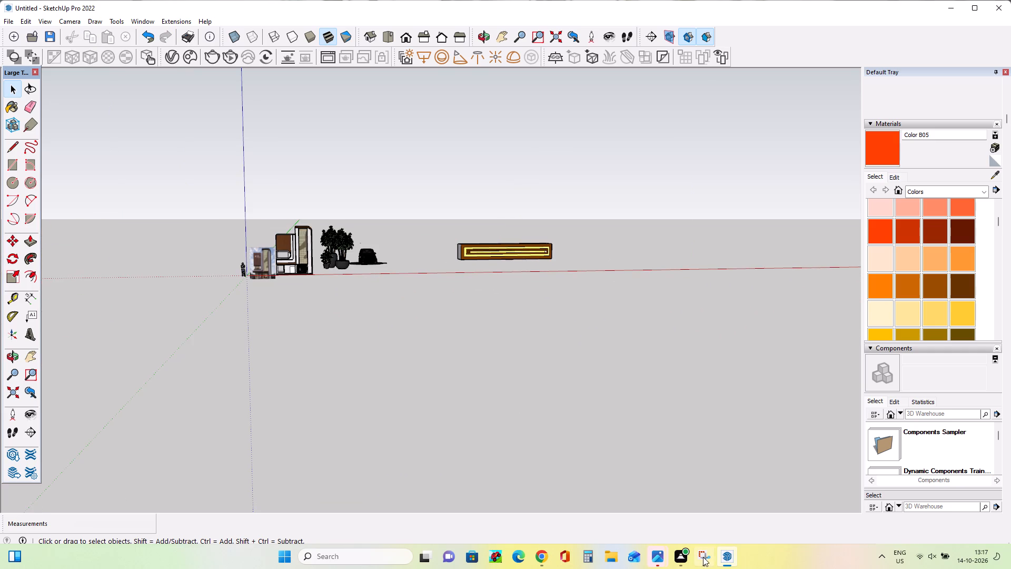
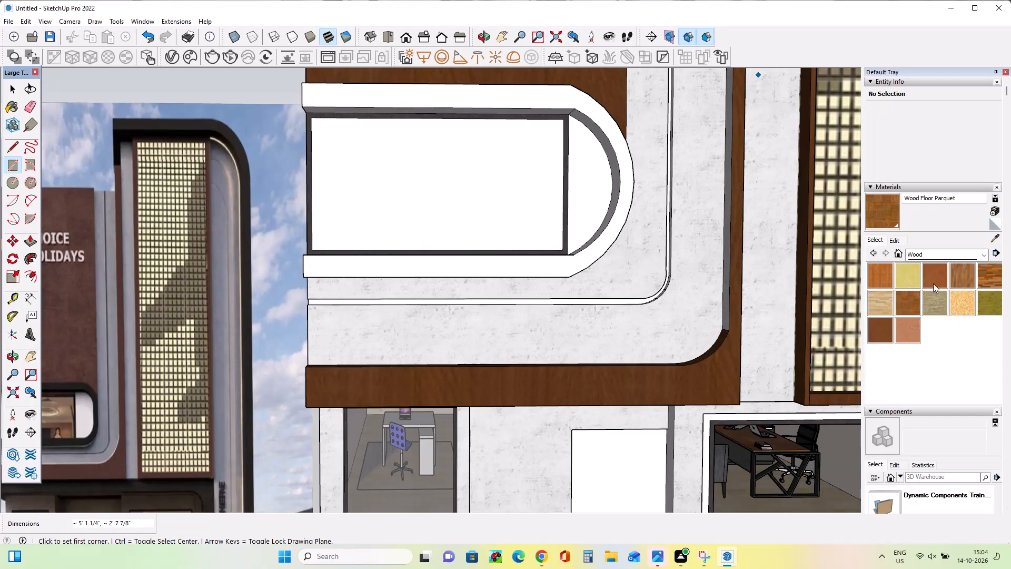
Paint the rectangular pane of the upper rounded window with Translucent Glass Gray from the Glass and Mirrors materials.
left_click(944, 258)
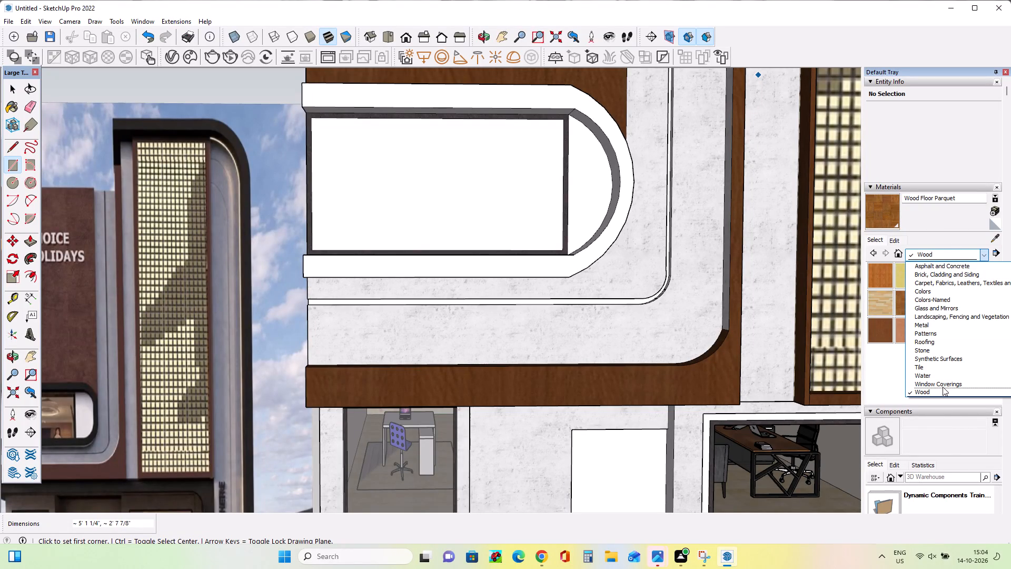
left_click(954, 305)
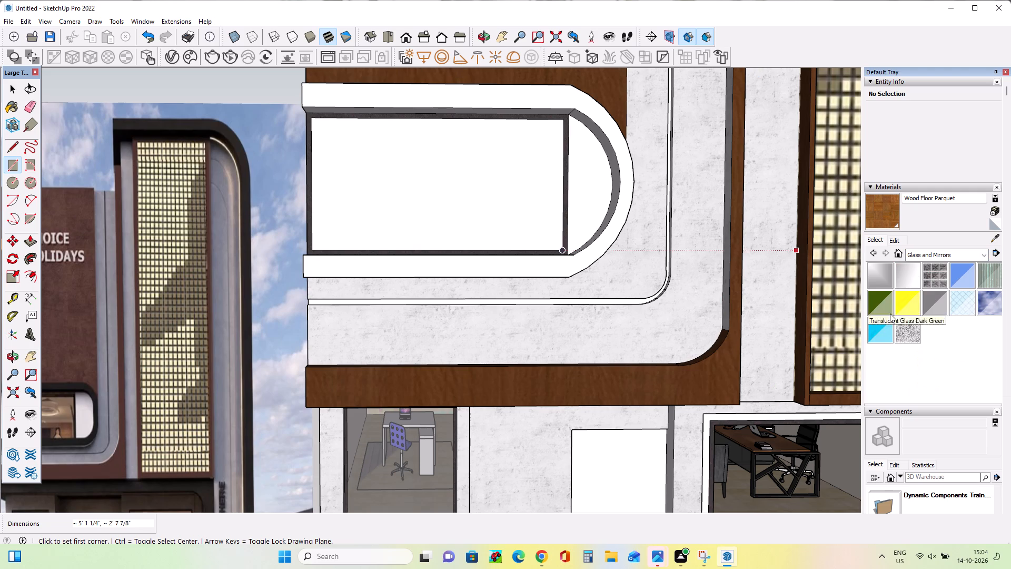
left_click(929, 313)
left_click(402, 208)
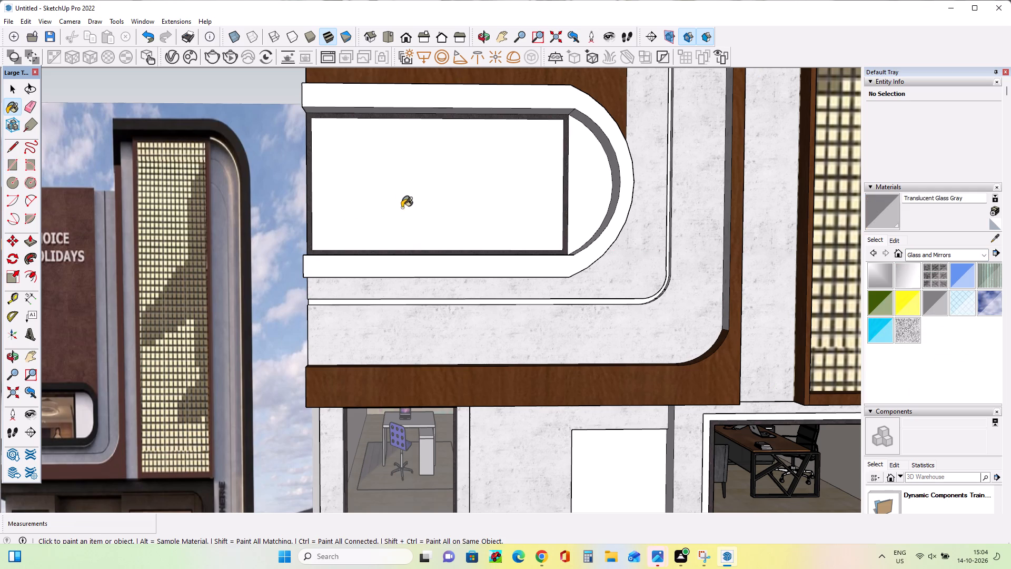
Compare the upper window and ground-floor front of the model with the reference picture of the building.
middle_click_drag(435, 211, 472, 260)
scroll(433, 250, "down", 3)
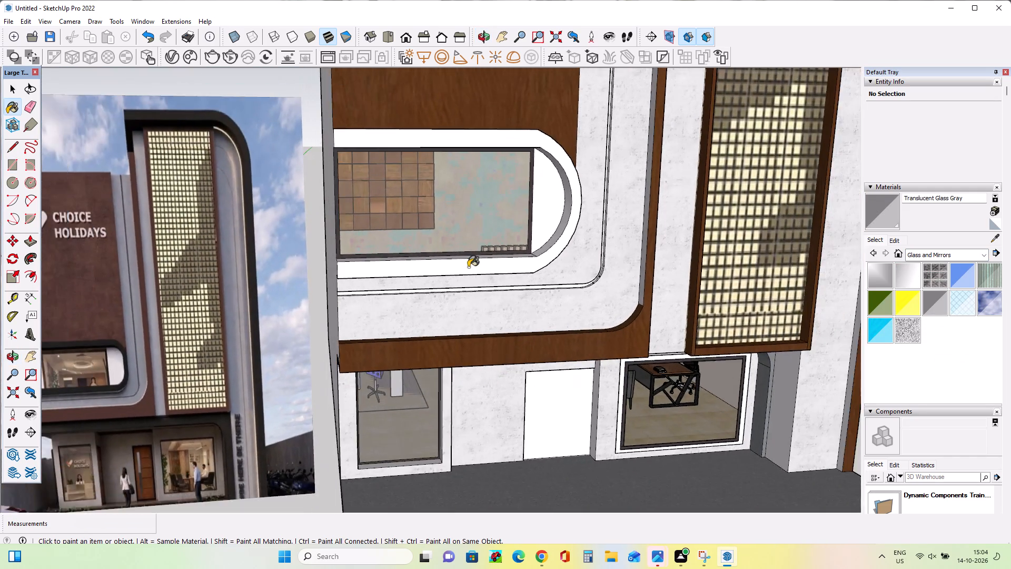
scroll(468, 267, "down", 5)
middle_click_drag(492, 263, 403, 240)
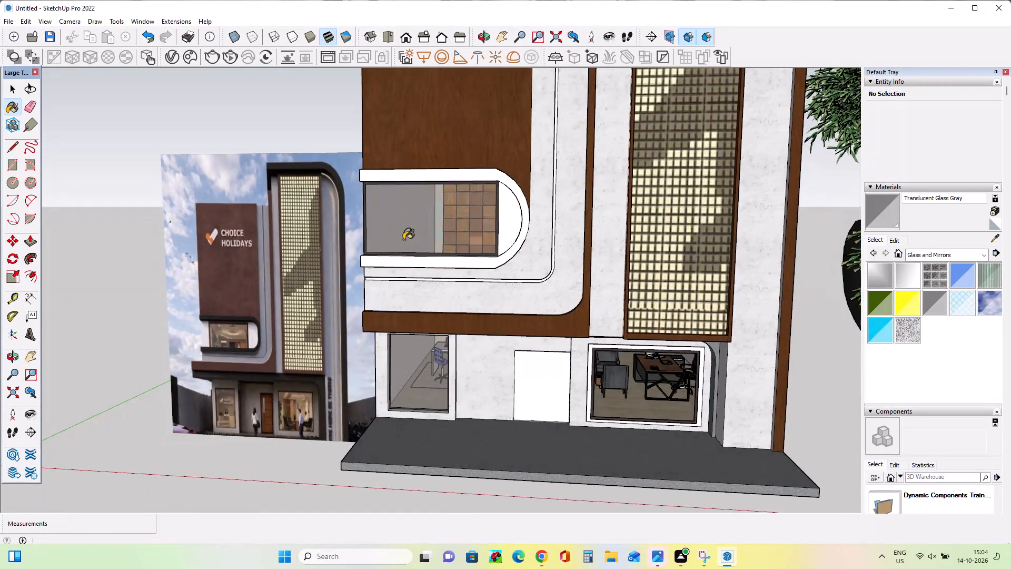
scroll(403, 240, "down", 2)
middle_click_drag(469, 249, 490, 251)
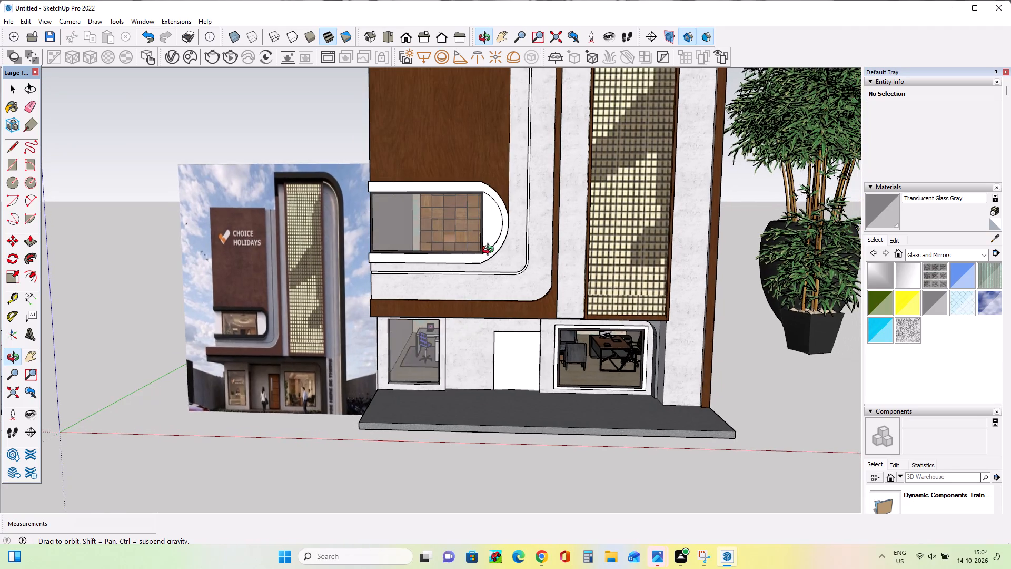
middle_click_drag(490, 251, 497, 250)
scroll(244, 341, "up", 7)
scroll(245, 341, "down", 1)
scroll(245, 341, "up", 10)
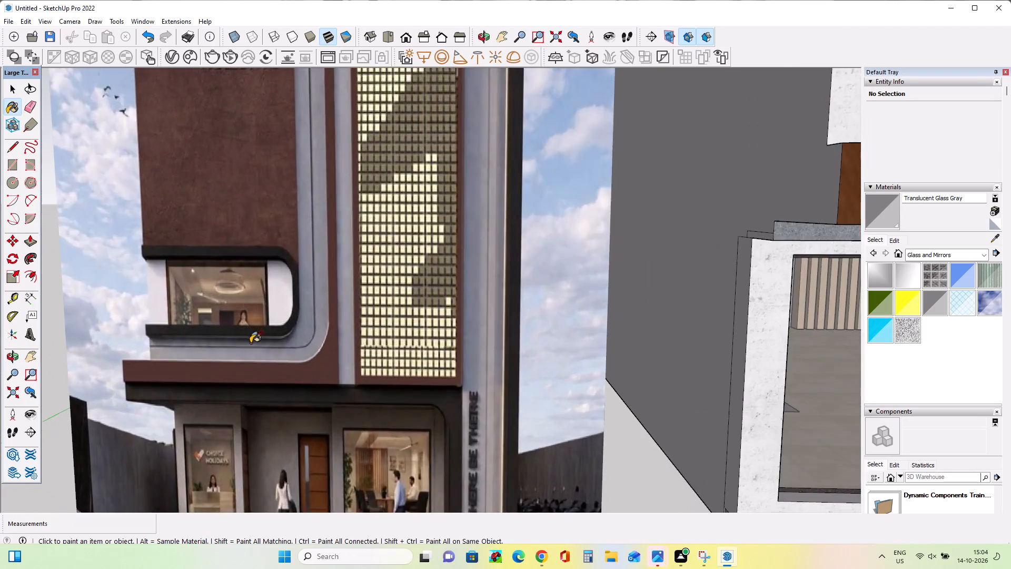
scroll(252, 342, "up", 1)
scroll(227, 333, "down", 17)
scroll(187, 313, "up", 1)
scroll(202, 308, "down", 4)
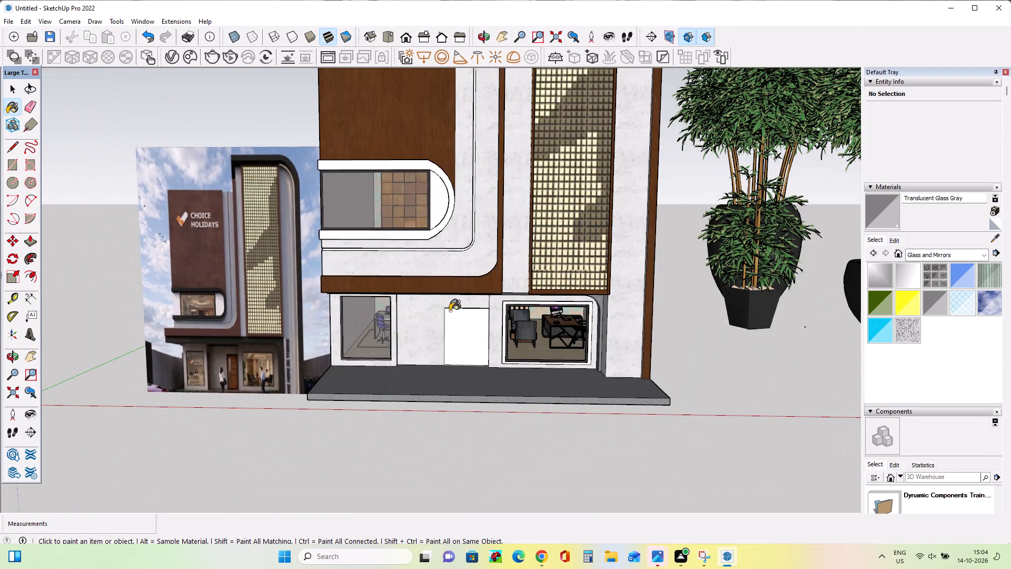
middle_click_drag(481, 309, 496, 296)
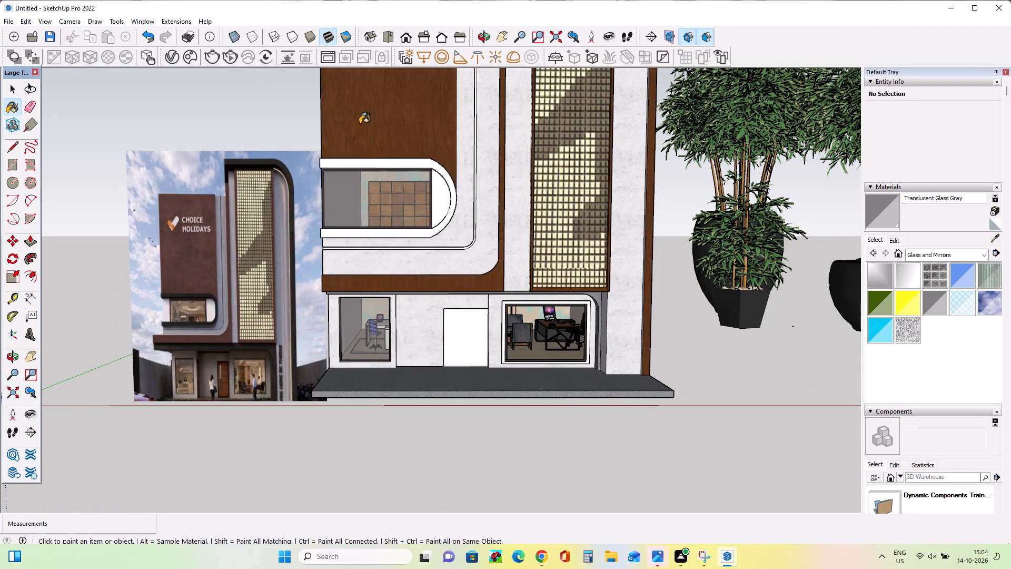
Import the Component (2) door model from Downloads and place it on the ground in front of the building.
left_click(8, 21)
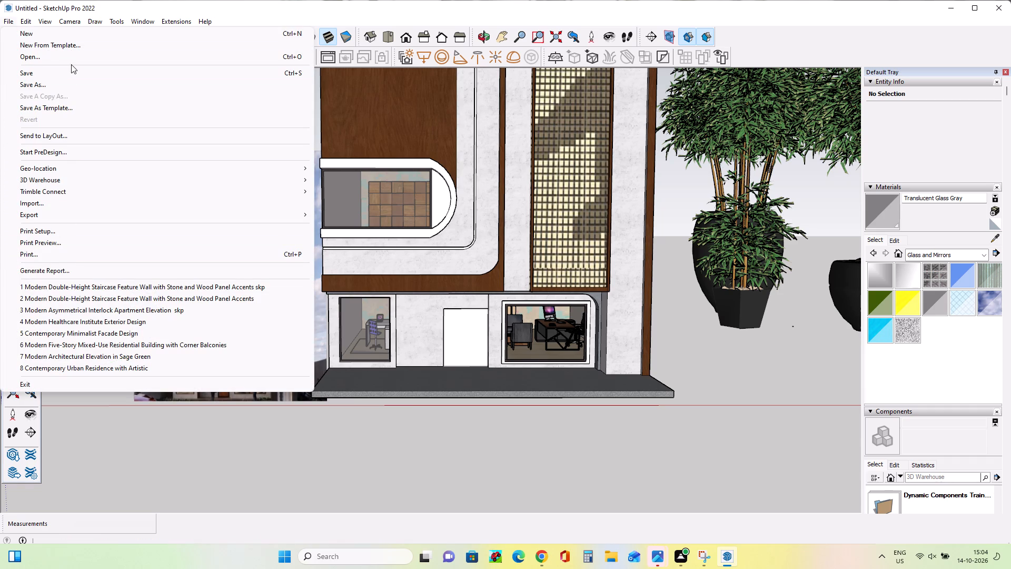
left_click(81, 207)
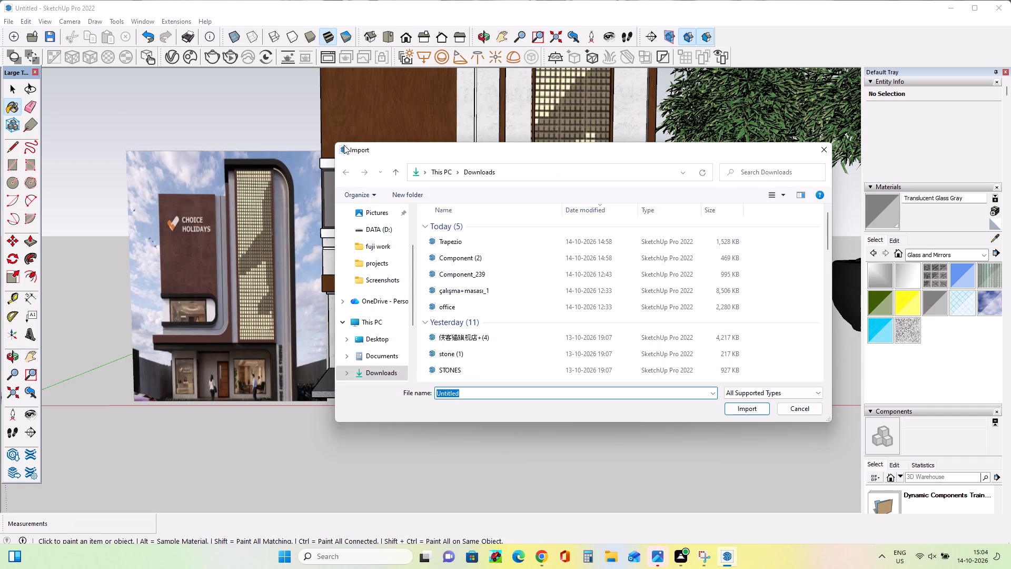
left_click(462, 256)
left_click(757, 410)
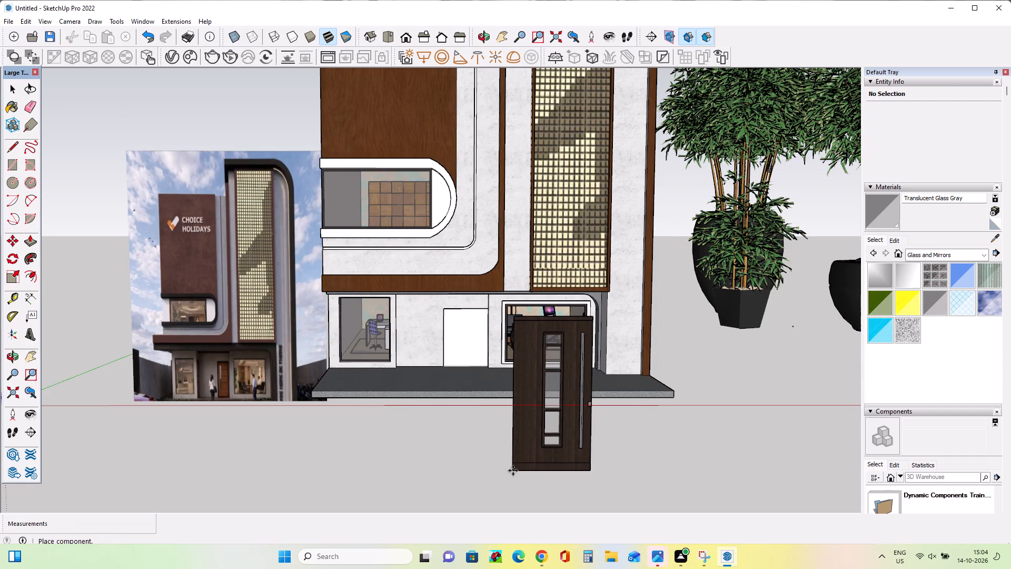
left_click(513, 470)
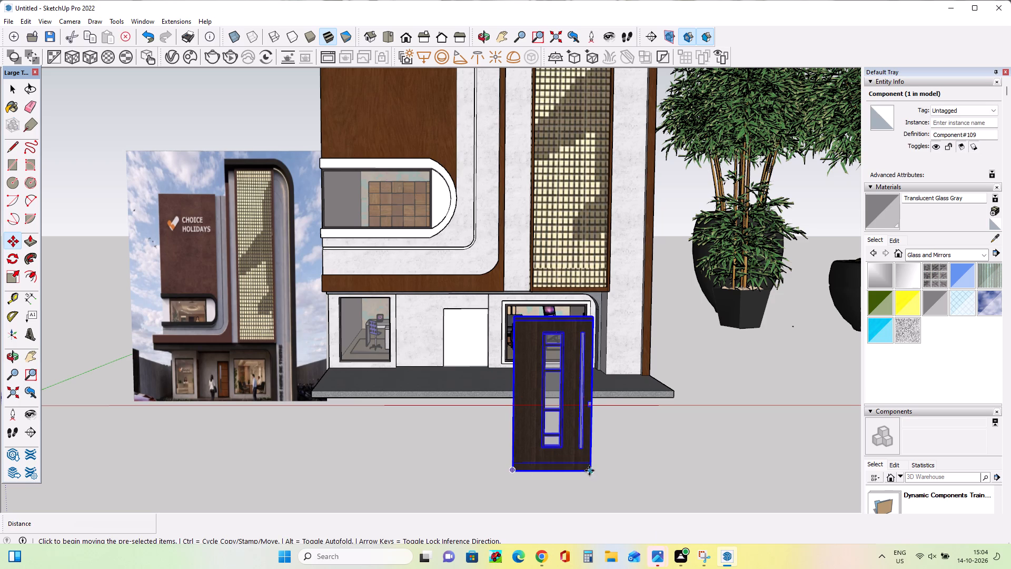
Open the imported door's nested components for editing and move the door leaf up about 5 11/16".
right_click(576, 424)
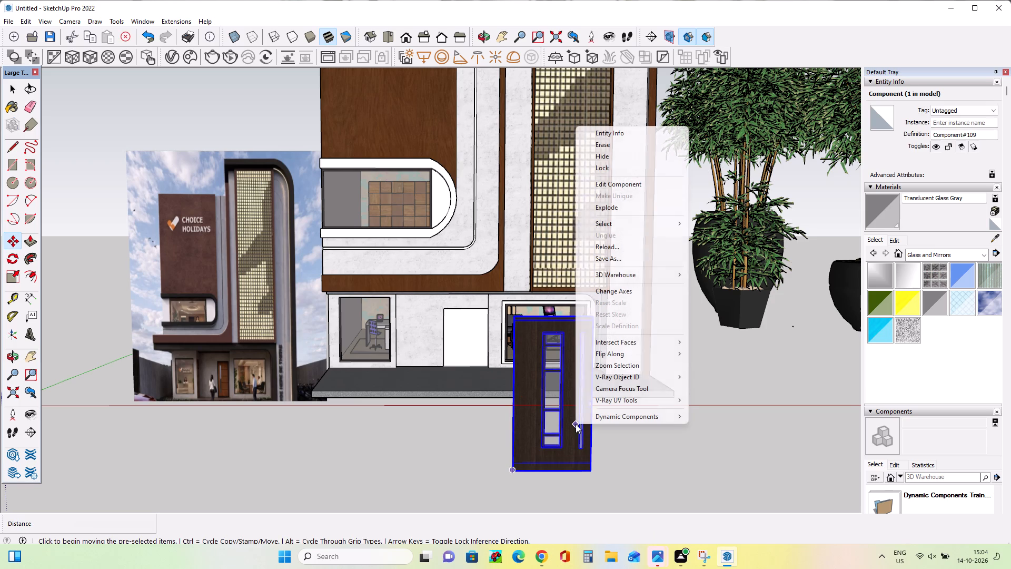
left_click(634, 185)
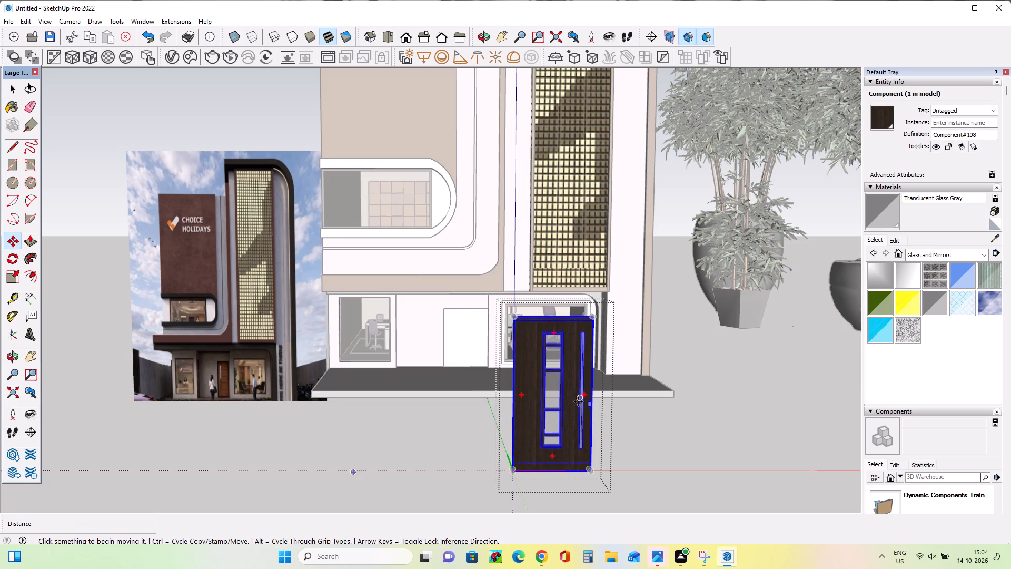
right_click(576, 403)
right_click(576, 403)
right_click(576, 404)
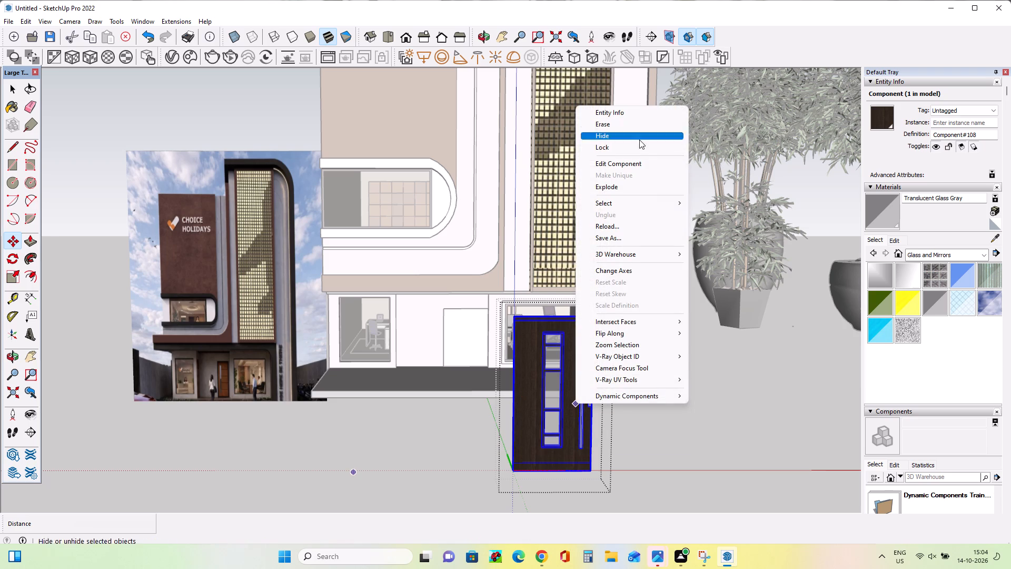
left_click(638, 163)
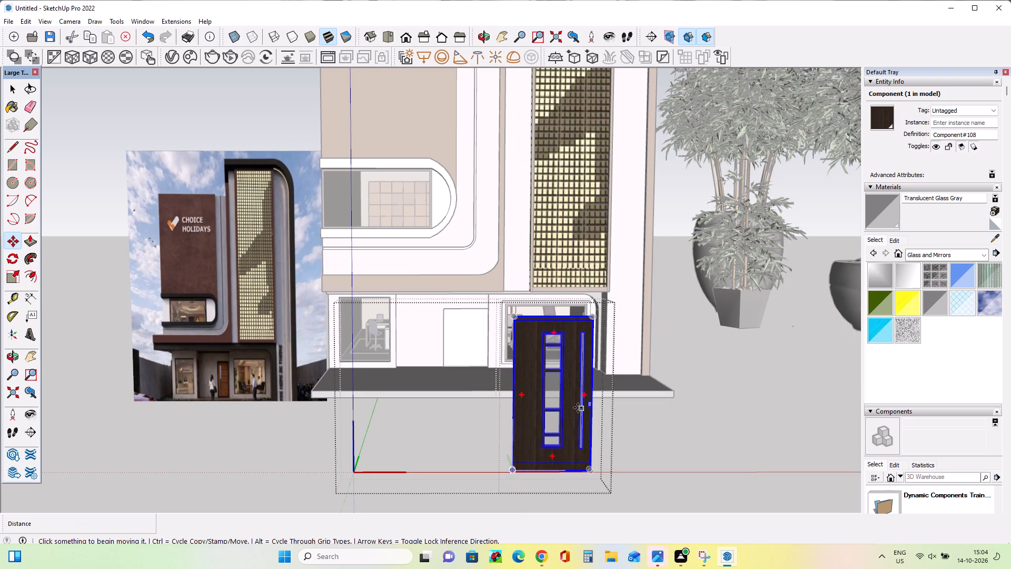
left_click(574, 407)
left_click(576, 396)
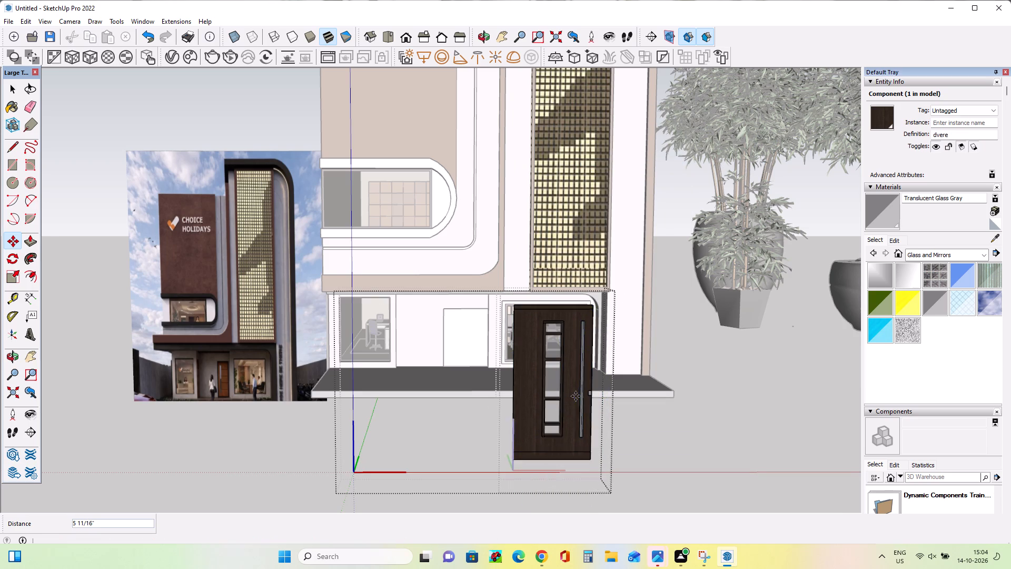
Open the door leaf component for editing and paint its main panel with Wood Cherry Original from the Wood materials.
left_click(939, 254)
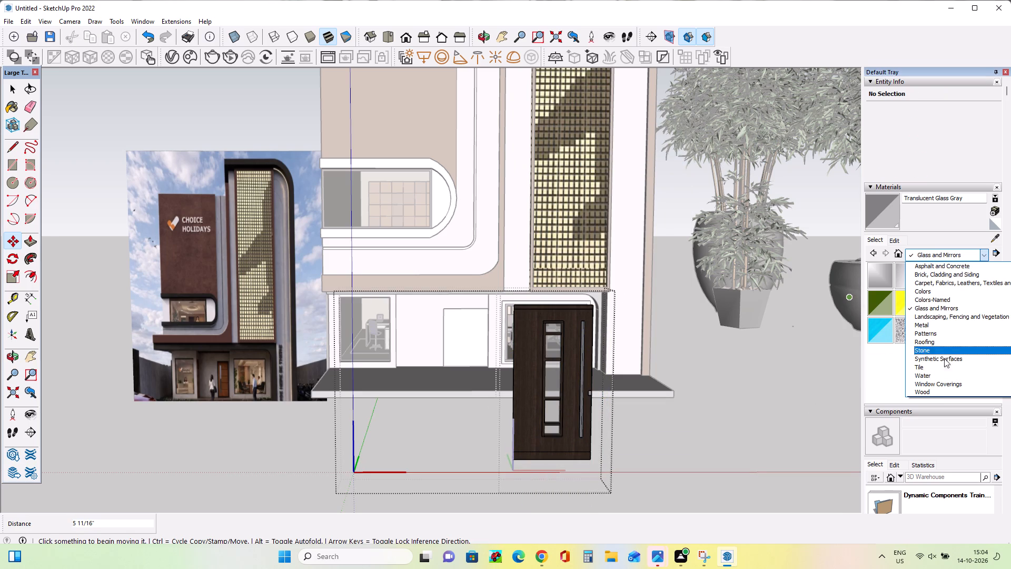
left_click(943, 393)
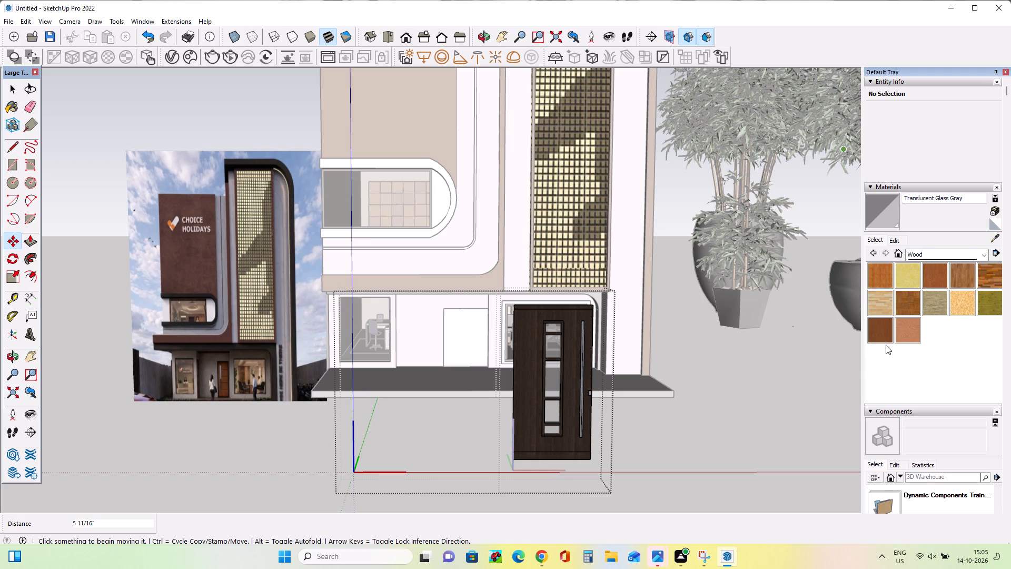
left_click(937, 274)
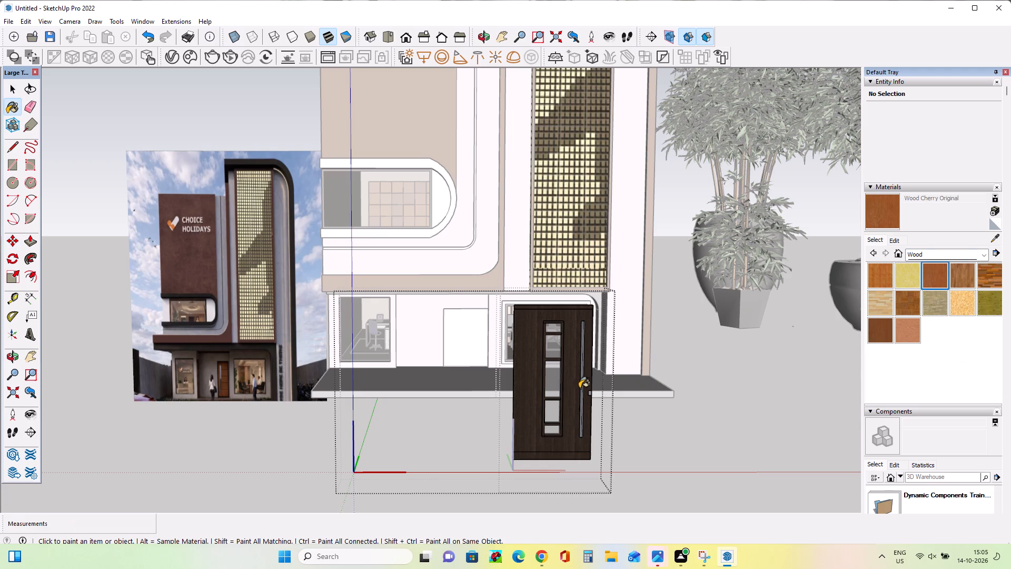
left_click(579, 379)
left_click(568, 374)
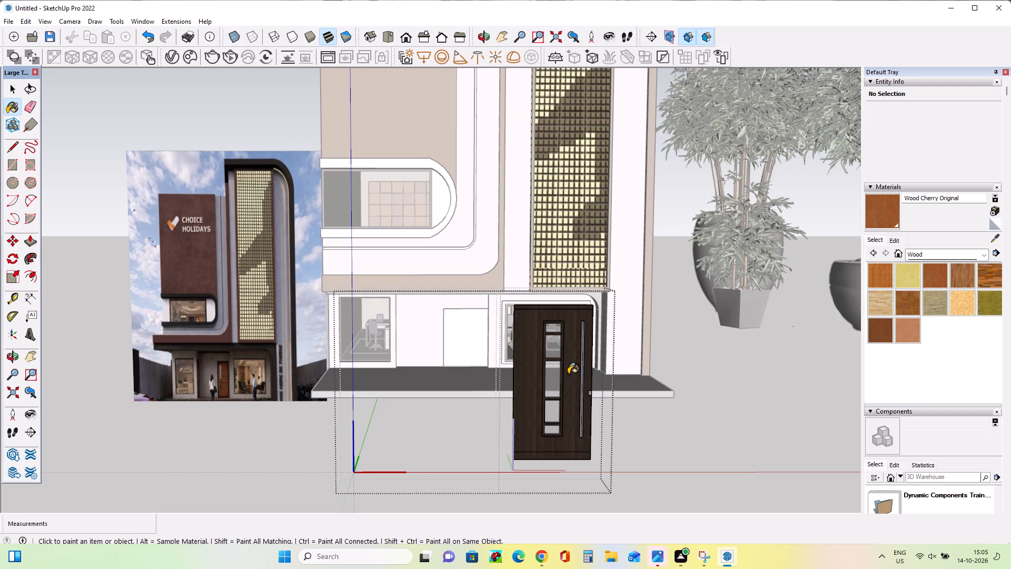
right_click(568, 374)
left_click(596, 126)
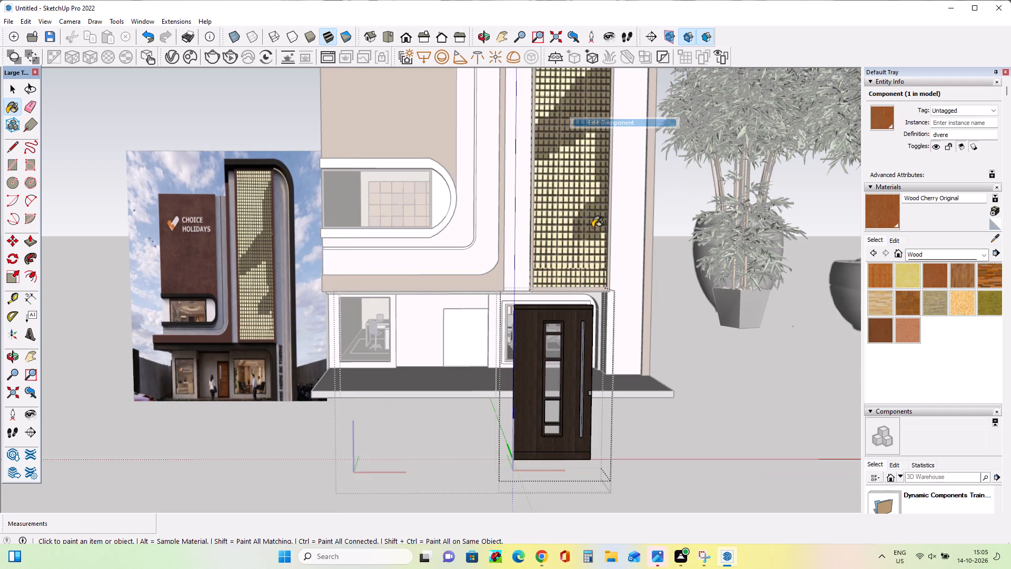
left_click(574, 355)
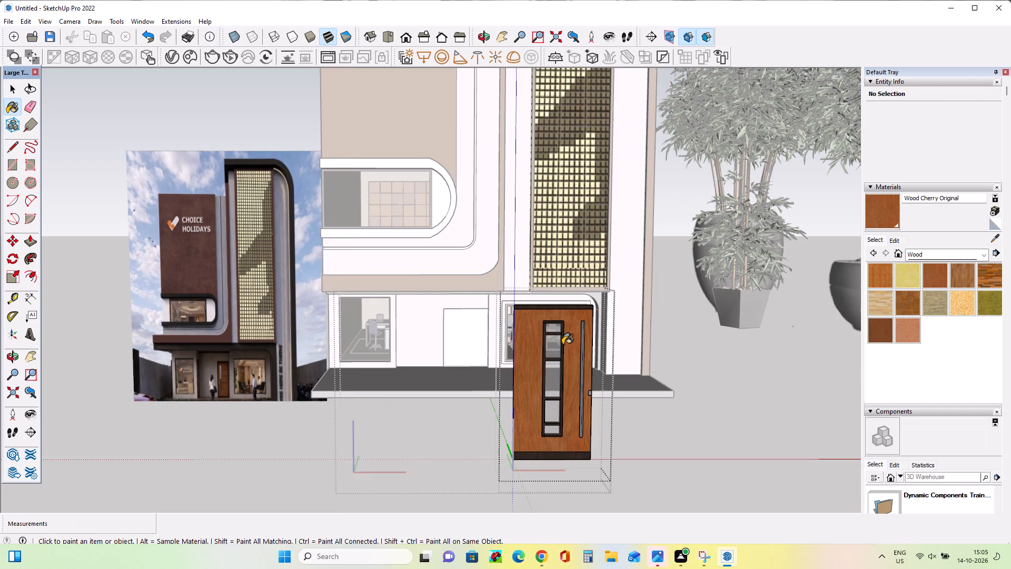
Paint the door's glazing frame, top strip and bottom strip with Wood Cherry Original, and close the leaf component.
scroll(562, 360, "up", 8)
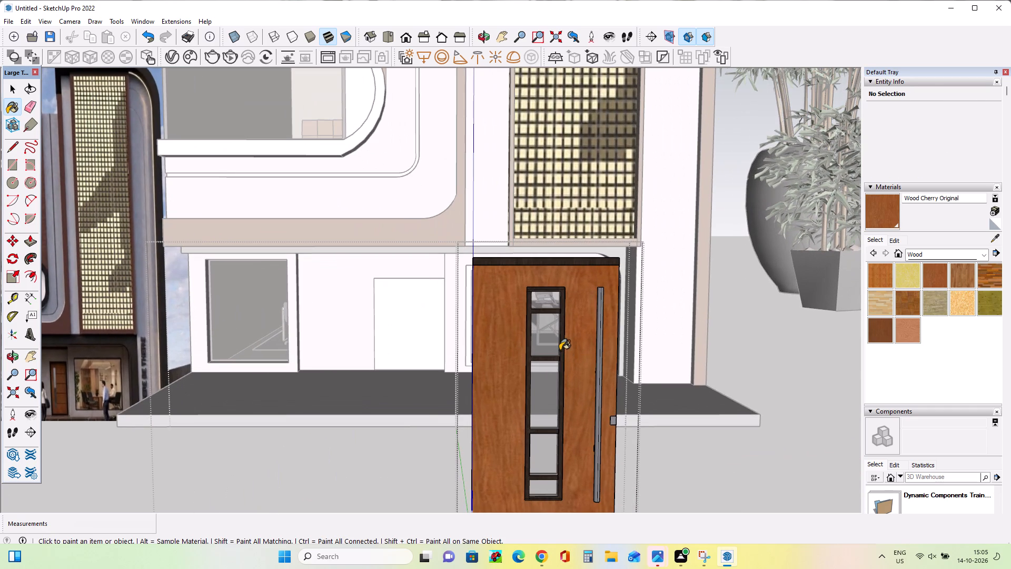
left_click(560, 350)
left_click(551, 262)
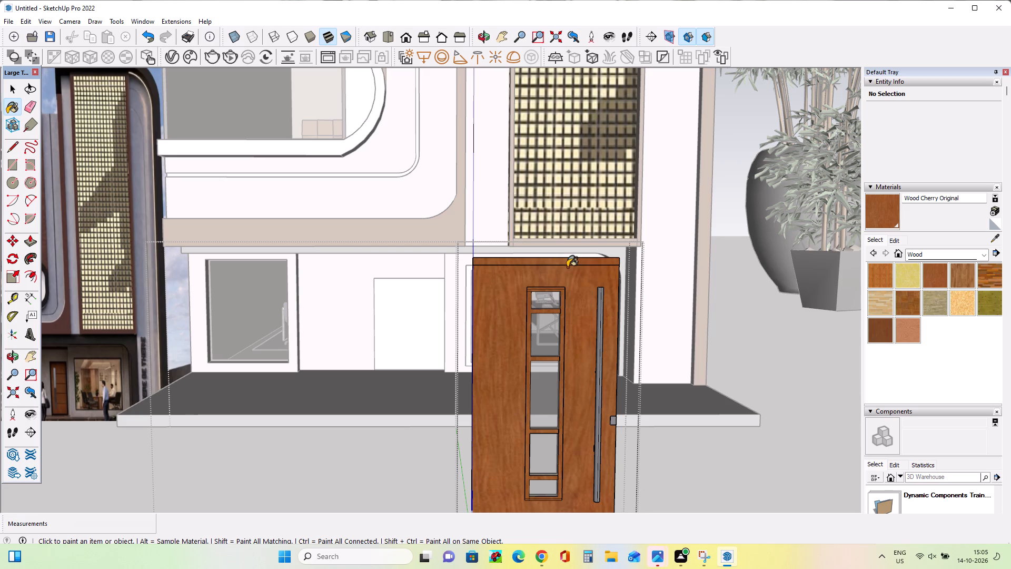
scroll(574, 291, "down", 5)
left_click(579, 460)
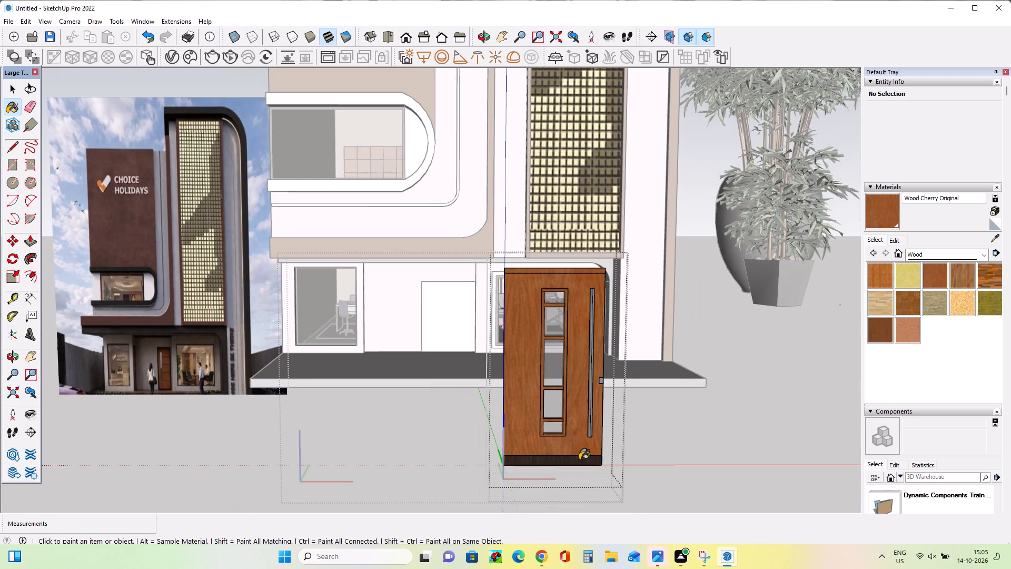
middle_click_drag(588, 463, 588, 474)
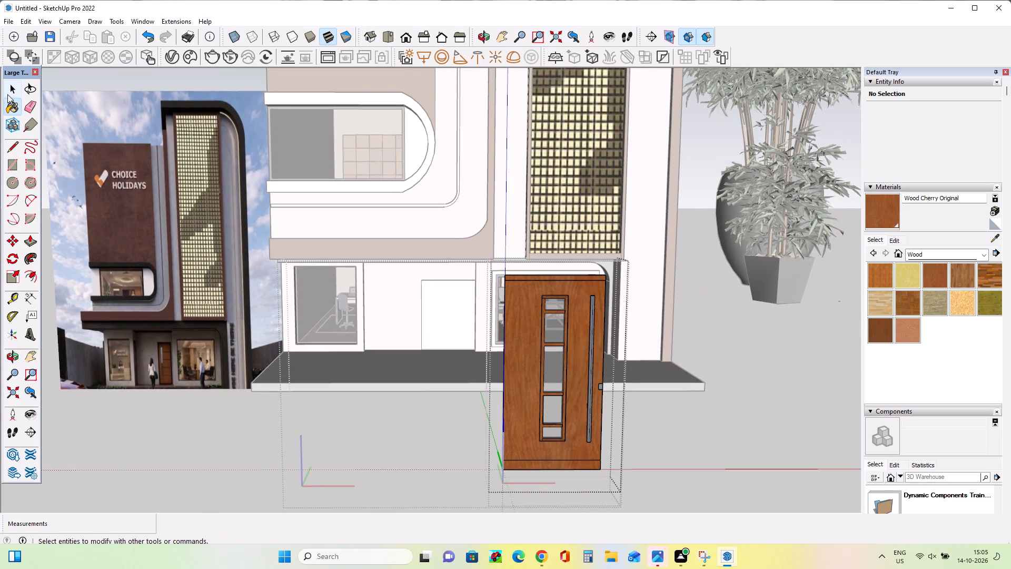
left_click(7, 91)
left_click(152, 418)
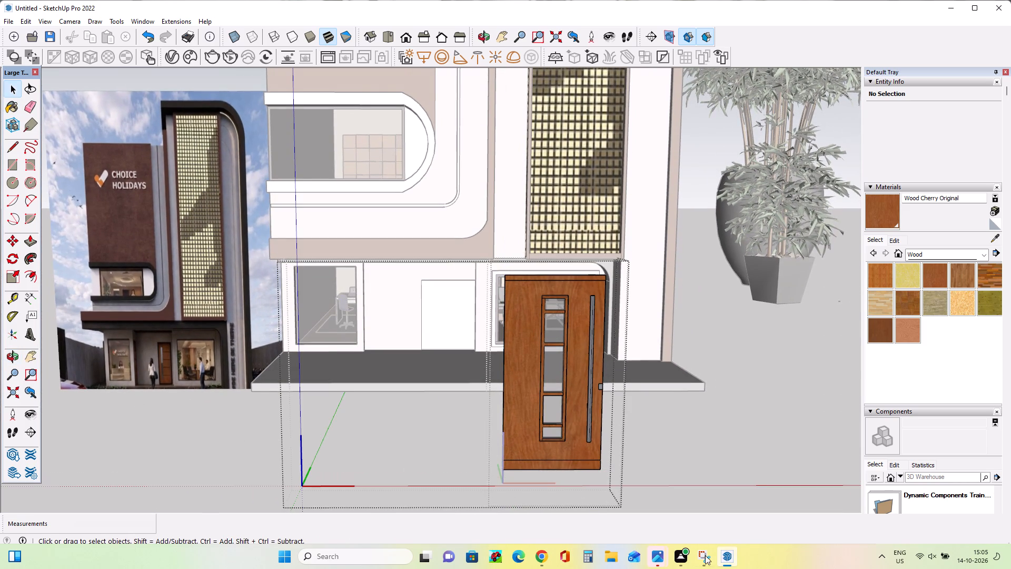
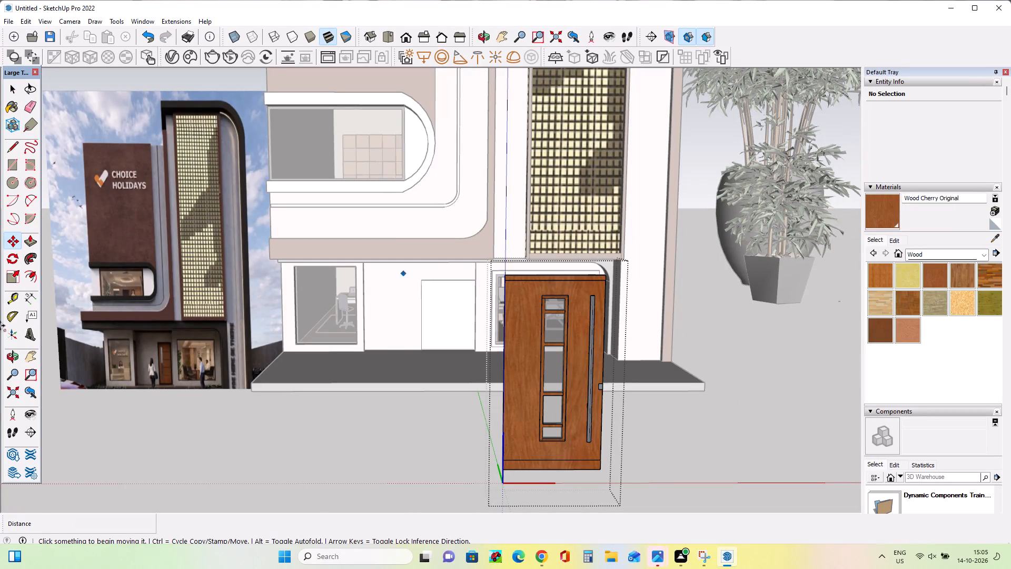
Scale the cherry-wood door leaf down uniformly to about 0.75.
left_click(12, 273)
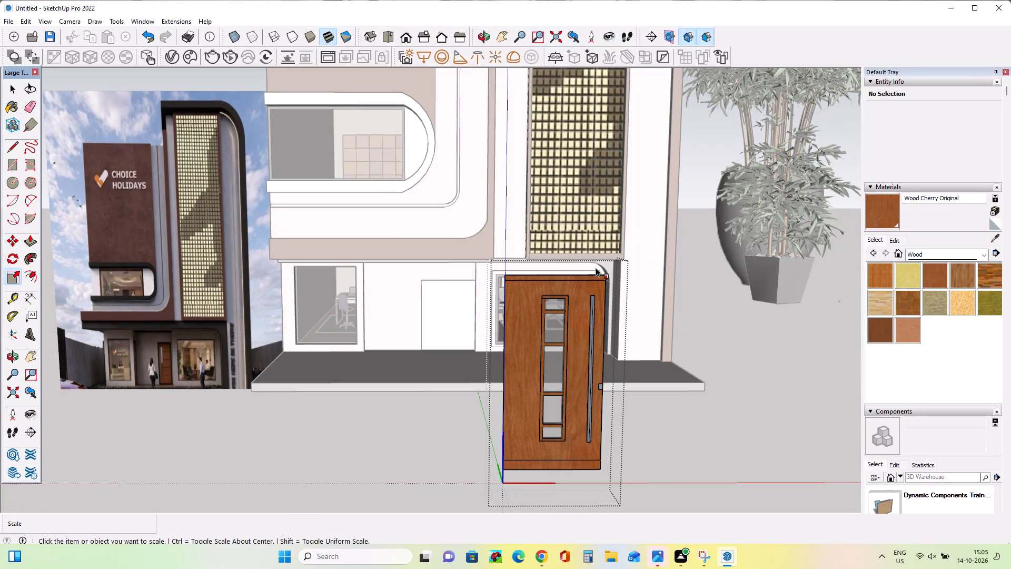
left_click(596, 281)
left_click(605, 274)
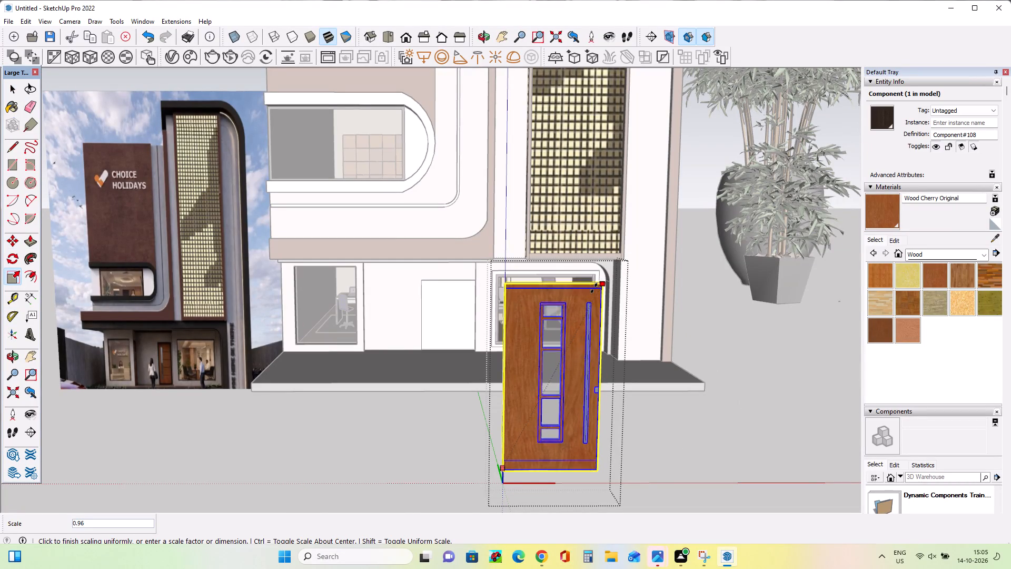
left_click(554, 313)
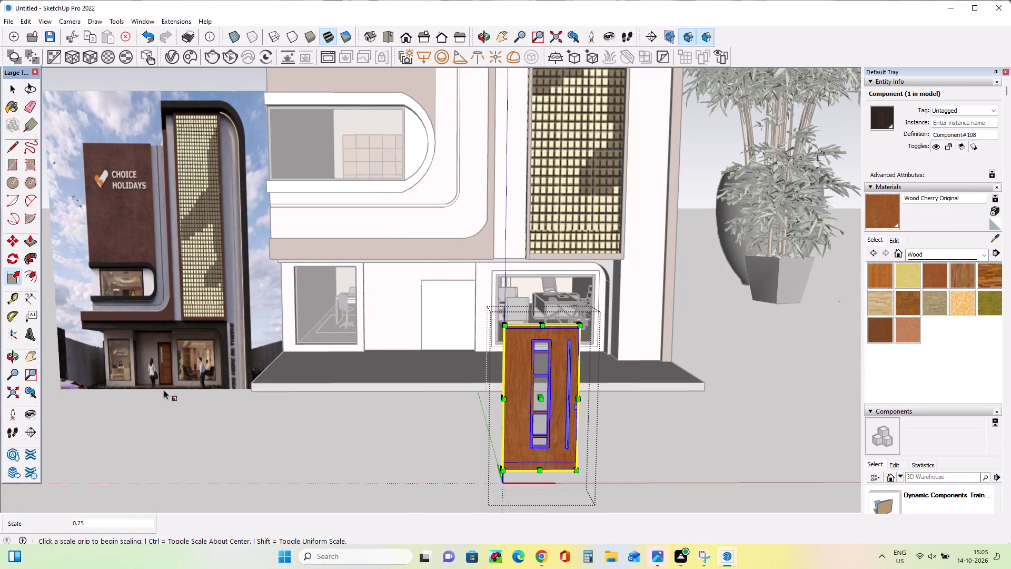
Move the door leaf by its lower corner about 8' 2 7/16" to the base corner of the entrance doorway.
left_click(16, 241)
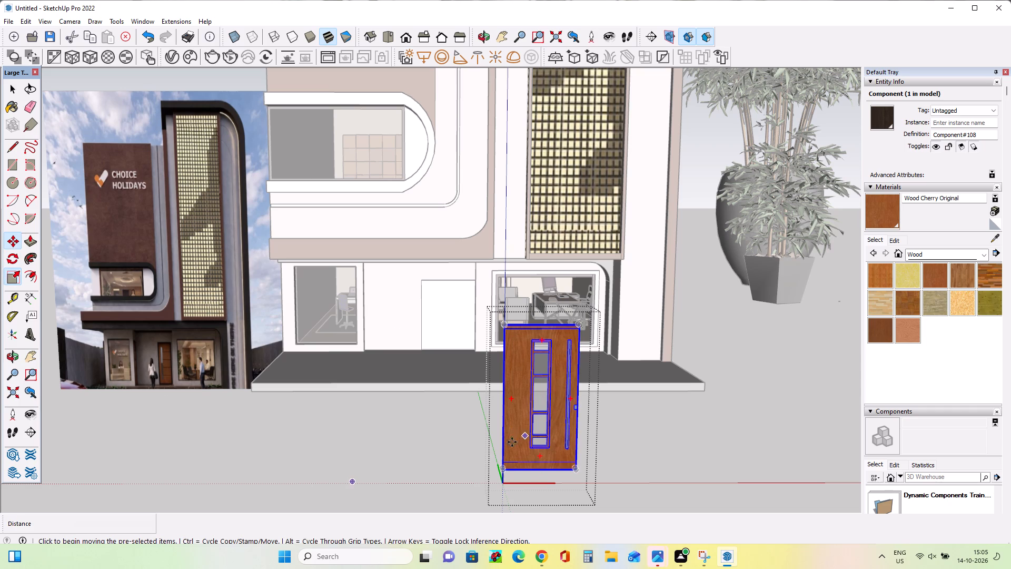
left_click(500, 472)
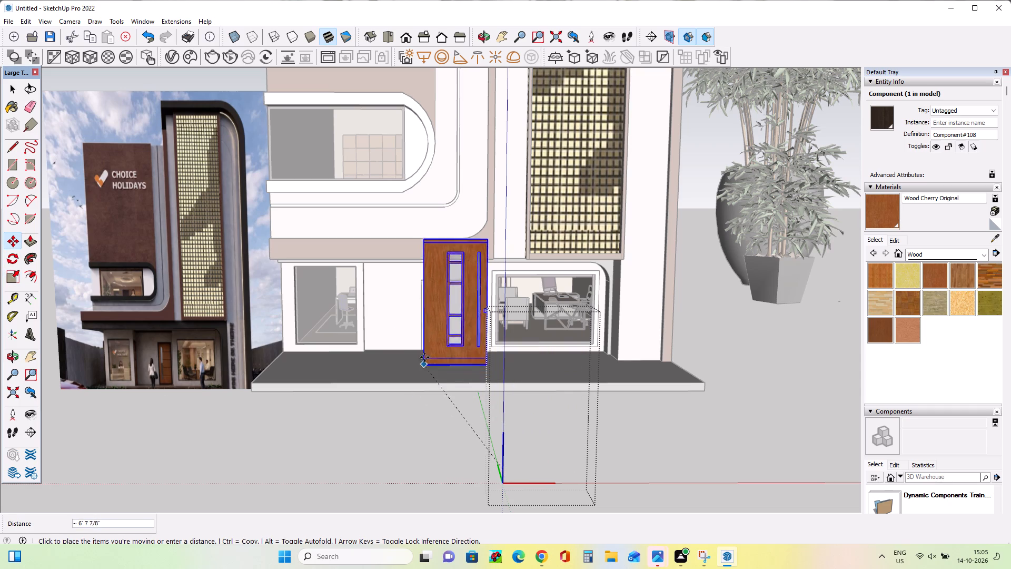
left_click(424, 352)
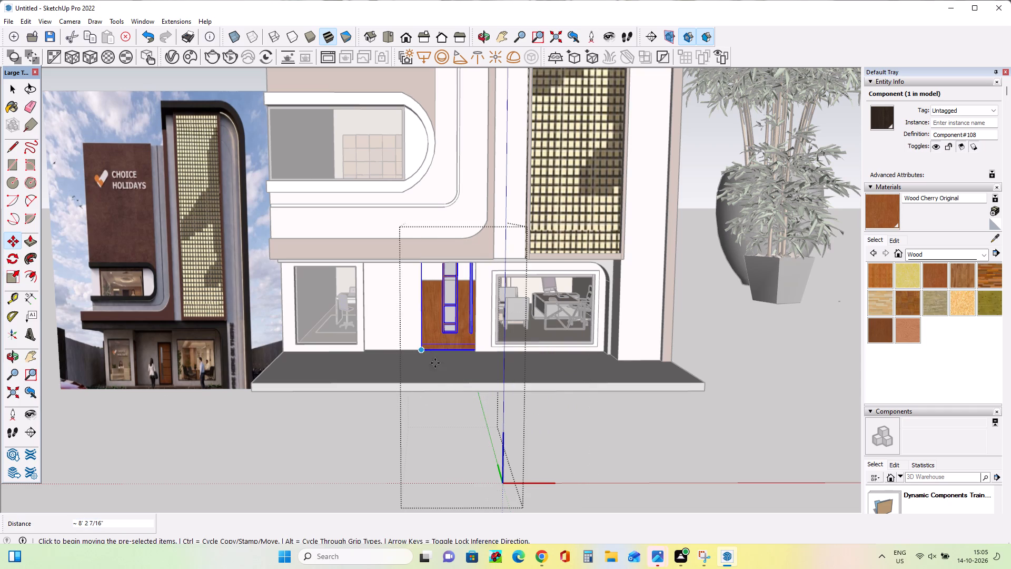
Scale the door leaf uniformly to about 0.69 from its bottom corner to reduce it towards the doorway's size.
middle_click_drag(461, 390, 477, 319)
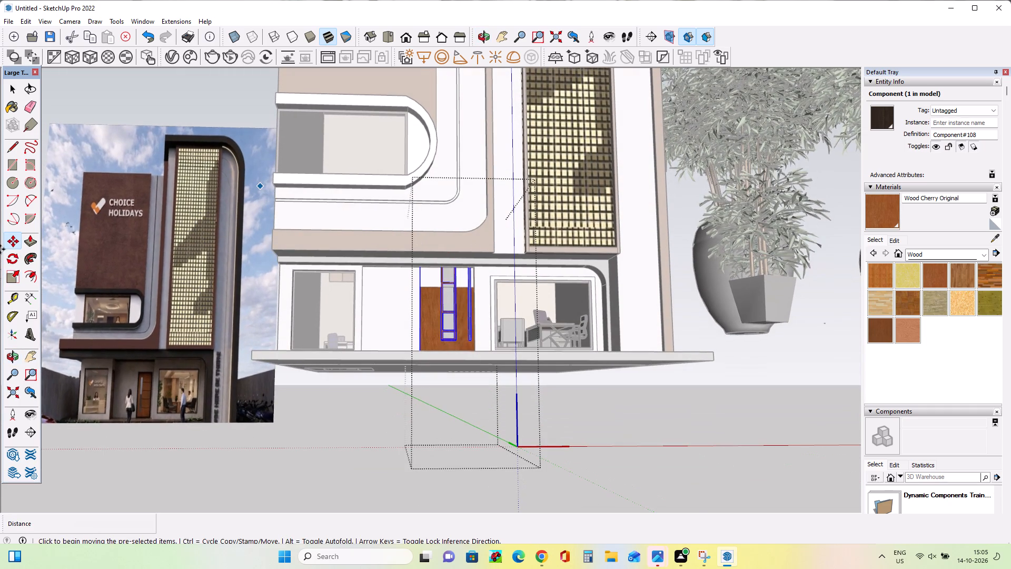
left_click(12, 277)
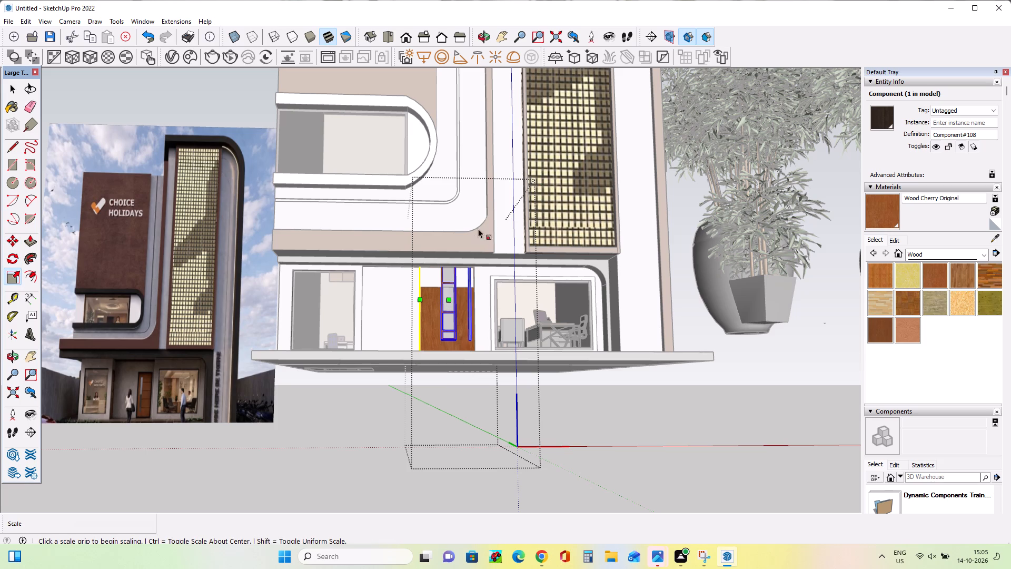
middle_click_drag(483, 221, 438, 299)
middle_click_drag(445, 310, 478, 242)
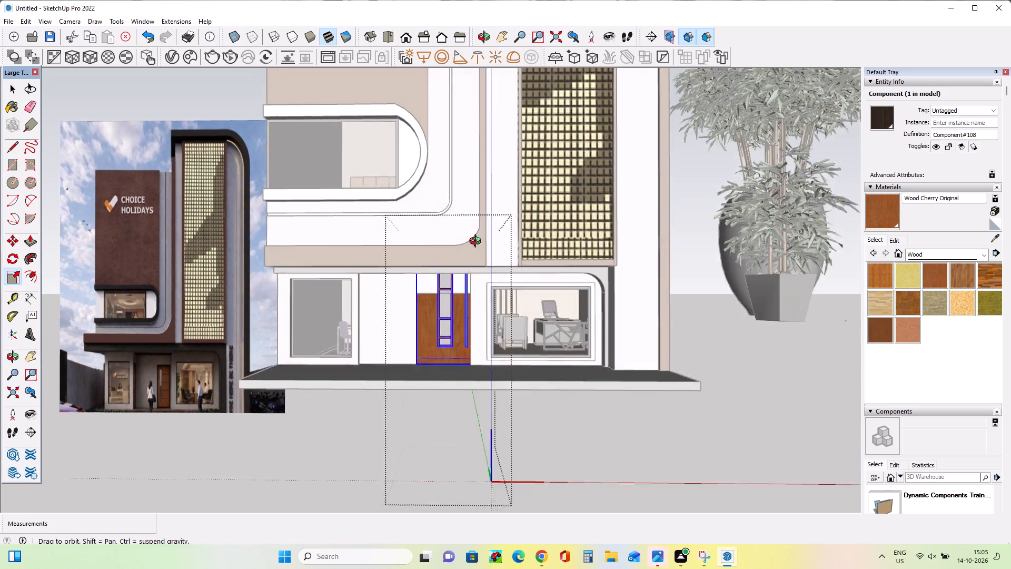
middle_click_drag(478, 242, 484, 233)
middle_click_drag(460, 354, 465, 393)
scroll(469, 375, "up", 2)
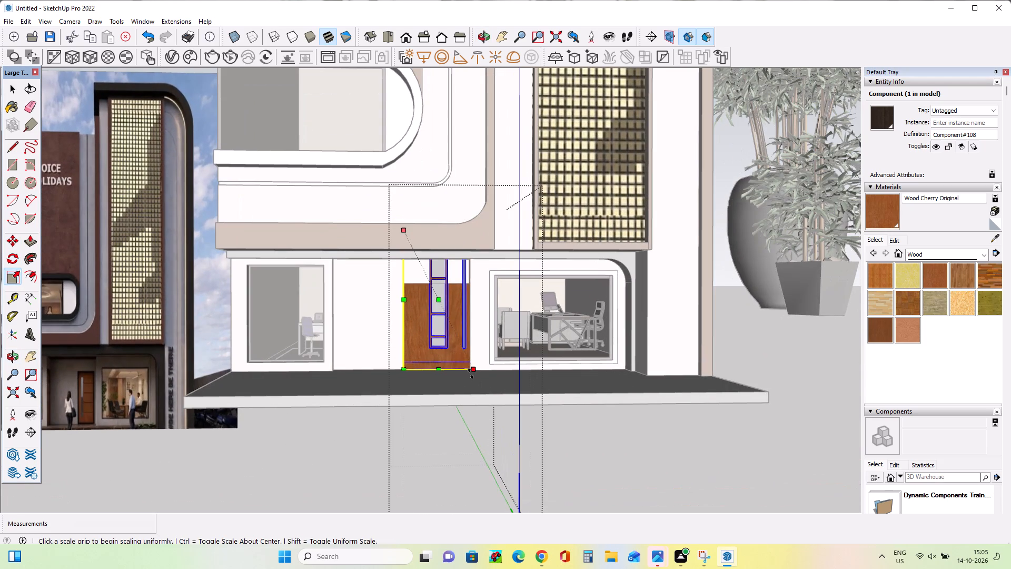
left_click(471, 374)
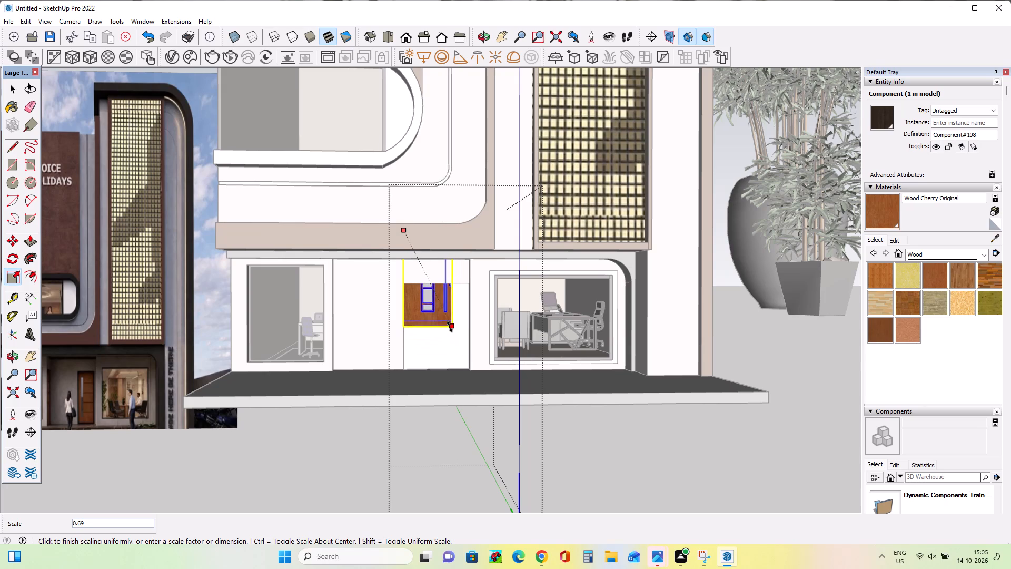
left_click(450, 327)
Move the door leaf about 1' 9 1/8" down so its base sits on the entrance platform.
left_click(9, 241)
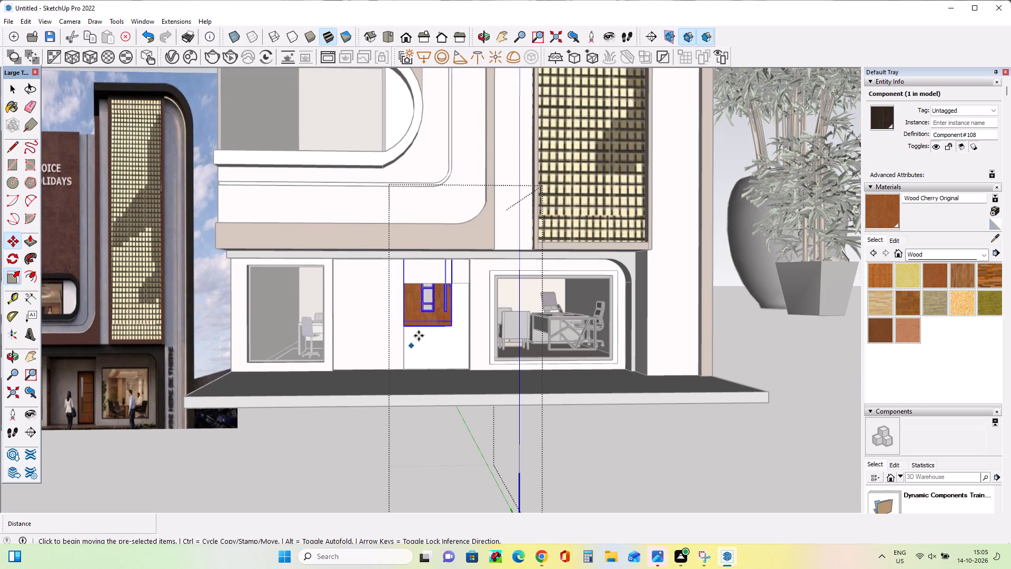
left_click(407, 325)
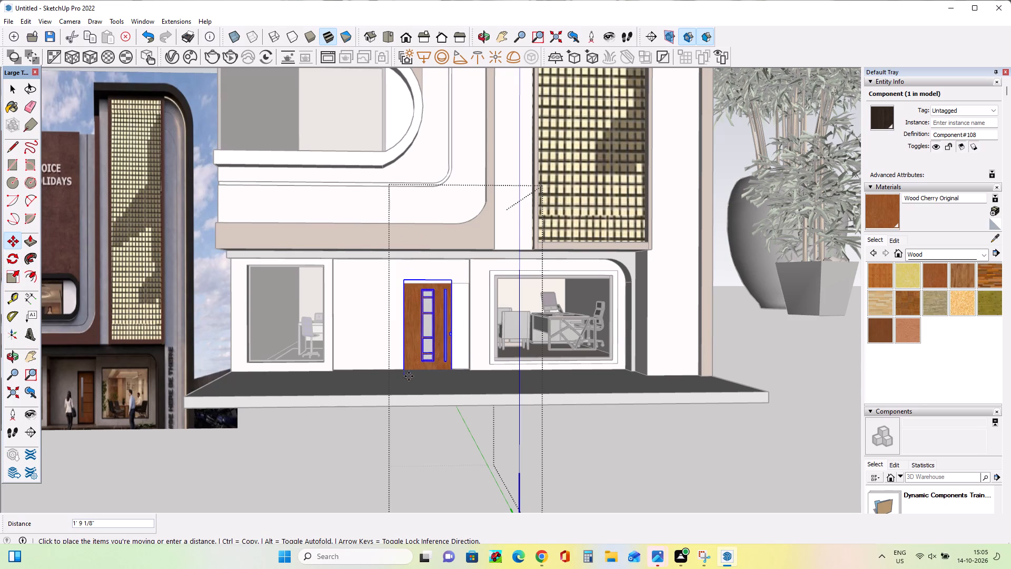
left_click(409, 376)
Shift the door leaf about 2 1/16" by its lower corner to adjust its depth in the doorway.
middle_click_drag(463, 355, 421, 377)
scroll(453, 337, "up", 7)
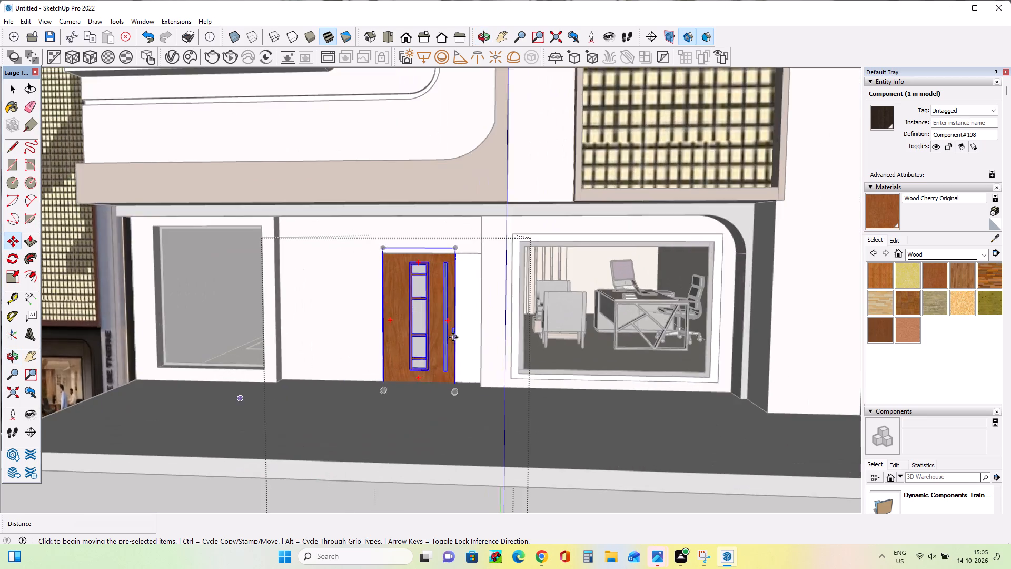
scroll(453, 337, "up", 6)
middle_click_drag(487, 361, 460, 374)
left_click(454, 424)
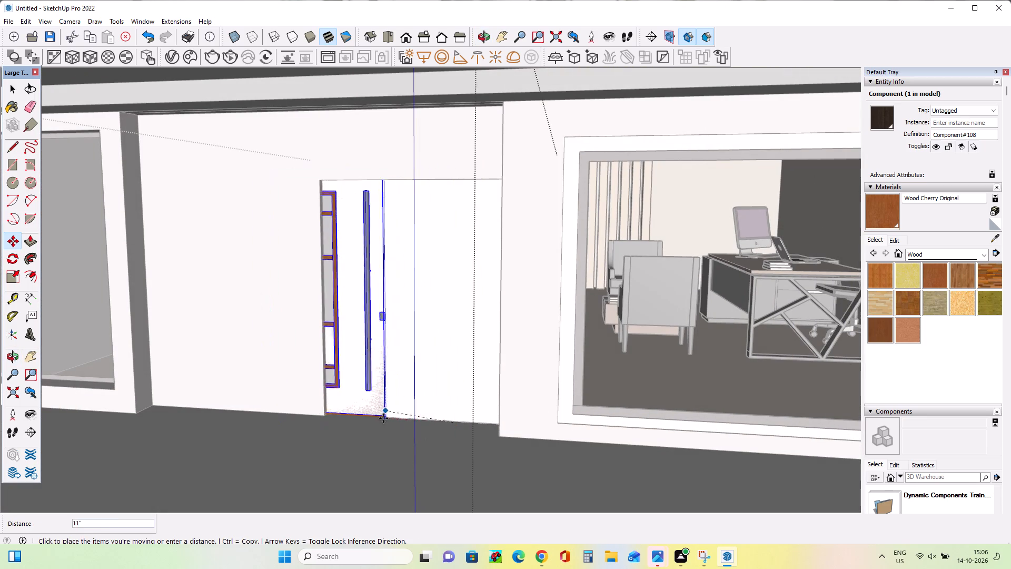
scroll(448, 409, "down", 8)
left_click(449, 409)
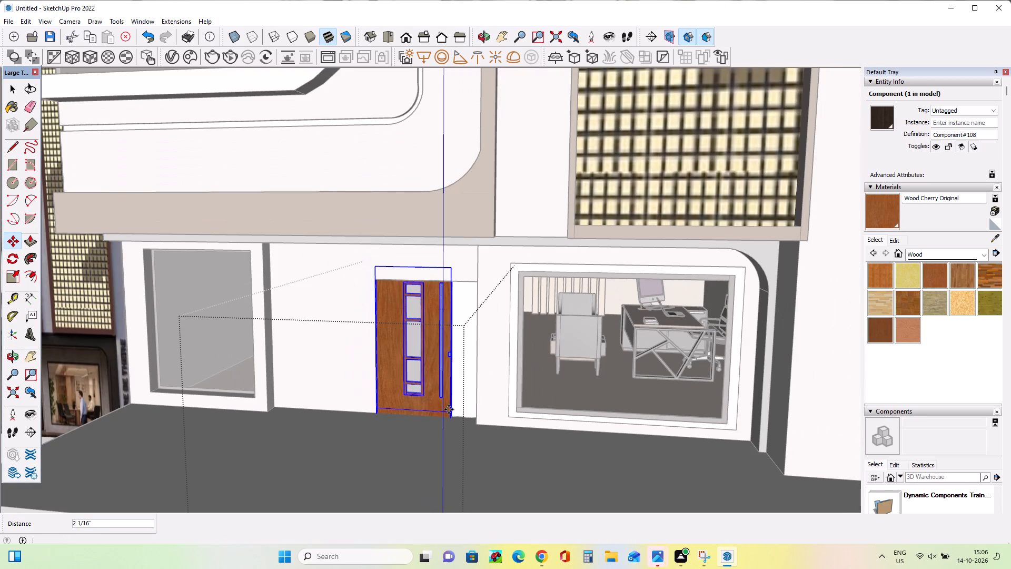
Stretch the door leaf along the red axis to widen it across the doorway.
scroll(449, 419, "up", 3)
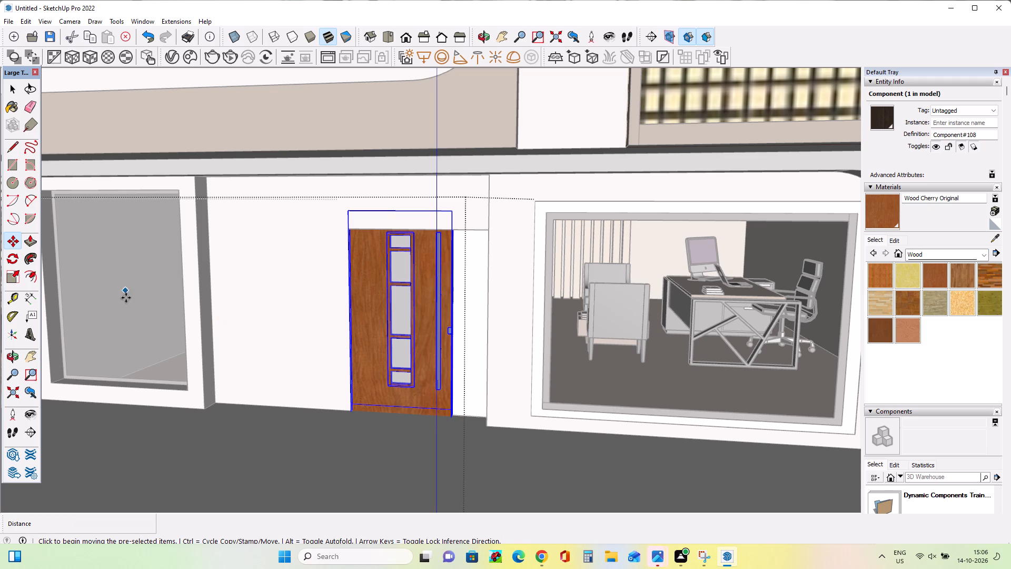
left_click(12, 273)
middle_click_drag(487, 320, 426, 351)
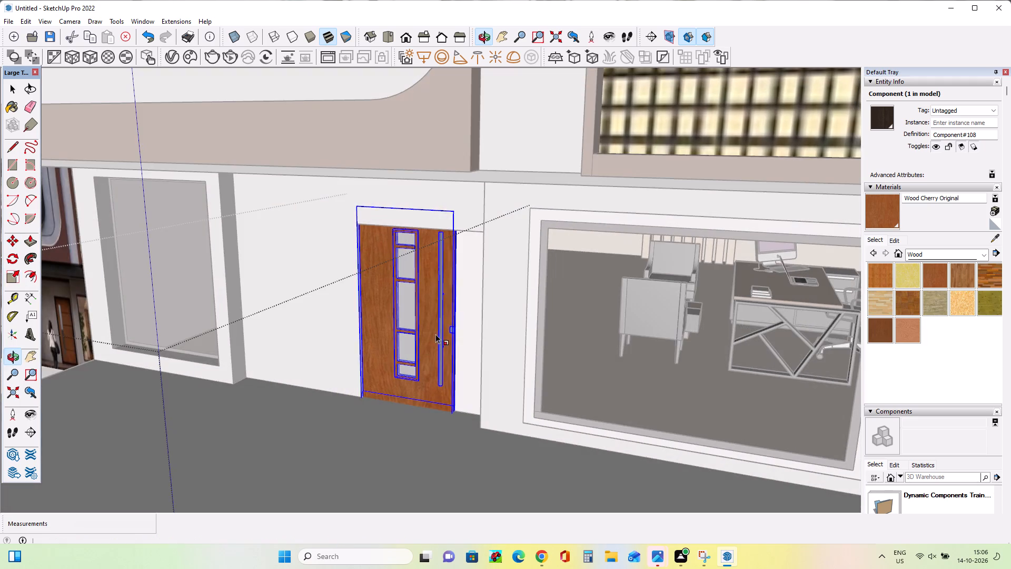
scroll(451, 323, "up", 10)
left_click(464, 303)
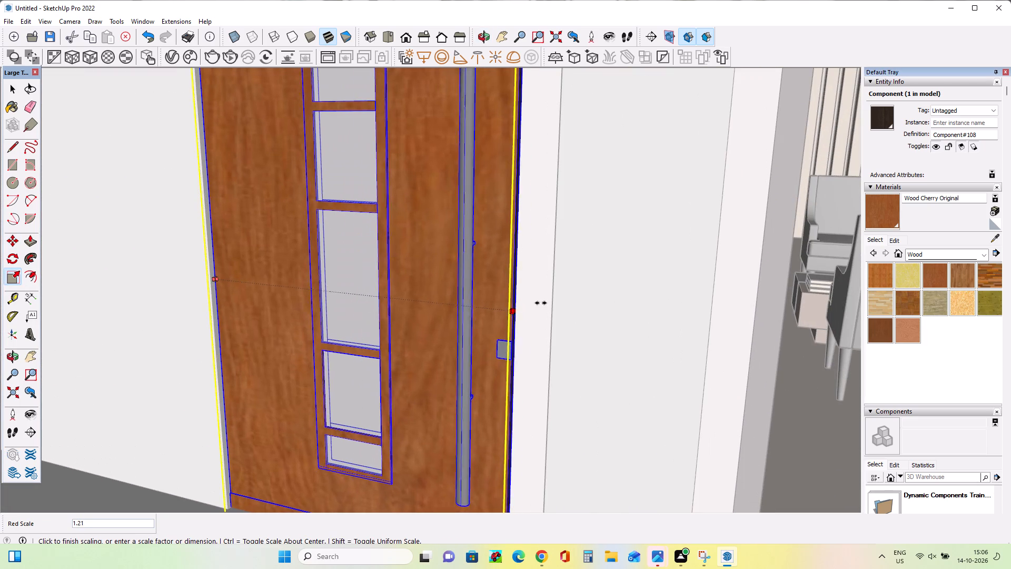
left_click(551, 302)
Scale the door leaf from its top edge to about 6.68 along green and 1.00 along blue, thickening it.
scroll(436, 397, "down", 3)
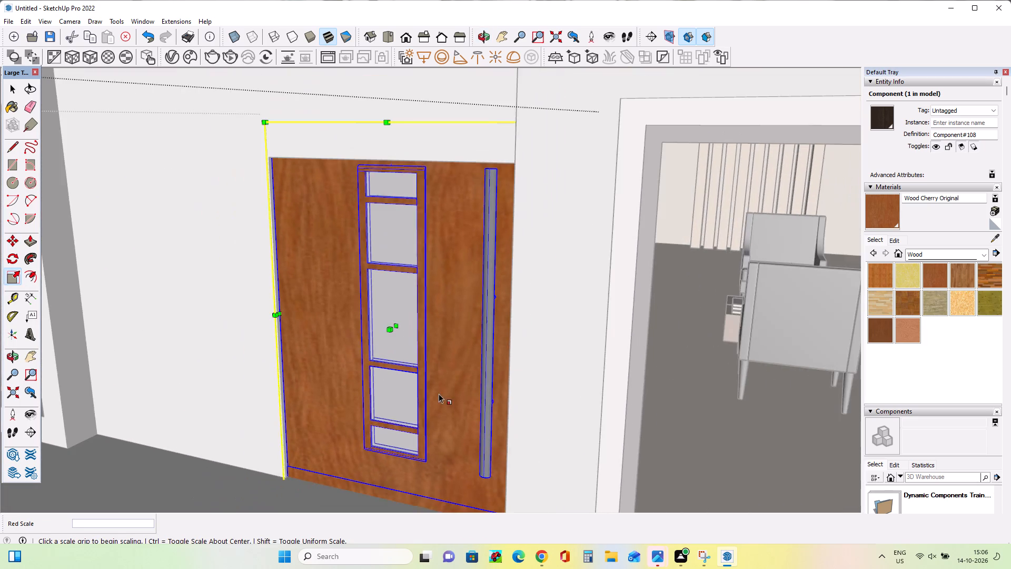
scroll(439, 394, "down", 5)
middle_click_drag(404, 219, 502, 165)
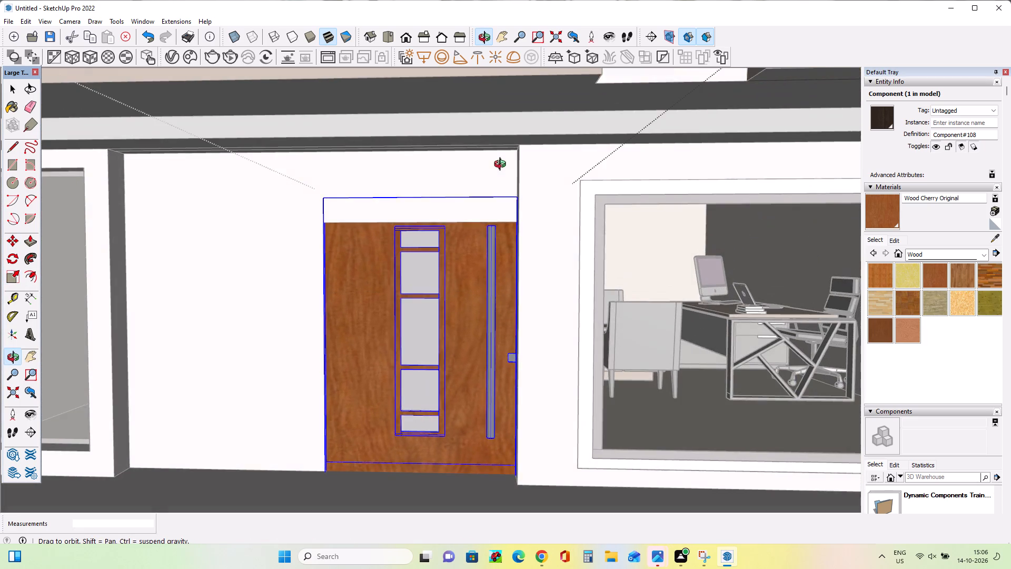
middle_click_drag(502, 165, 524, 180)
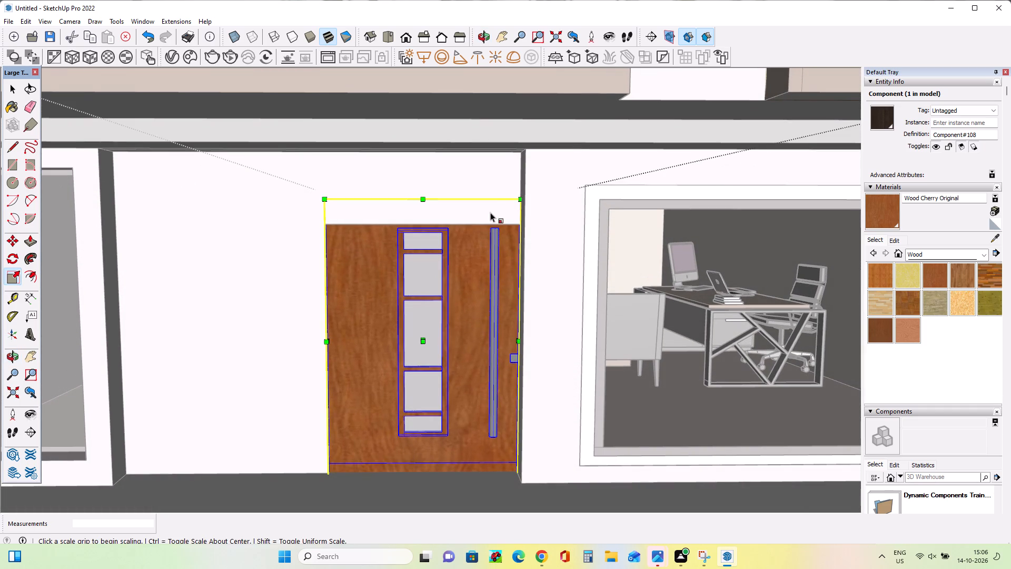
middle_click_drag(408, 222, 411, 253)
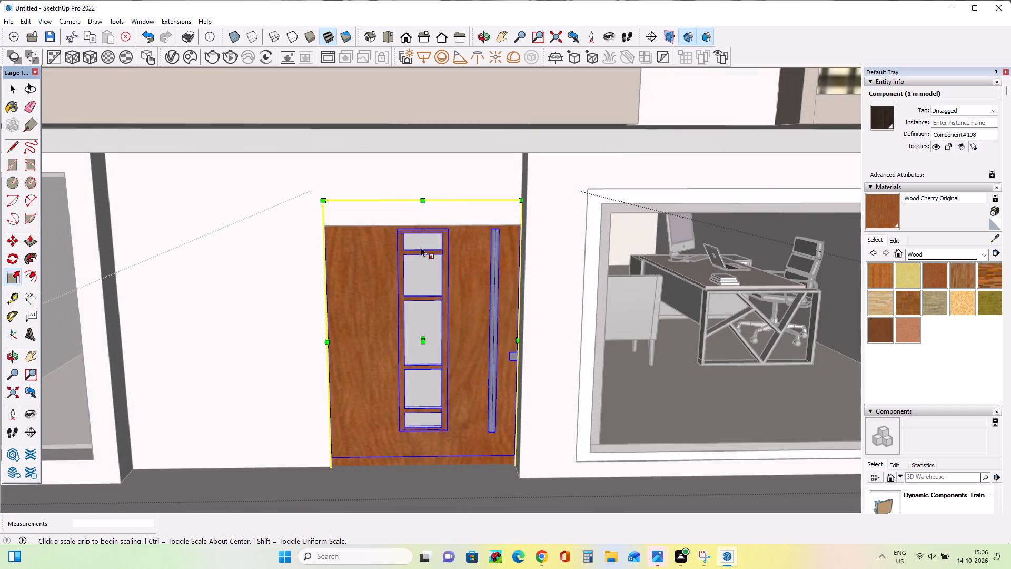
scroll(412, 201, "up", 3)
left_click(428, 194)
left_click(427, 198)
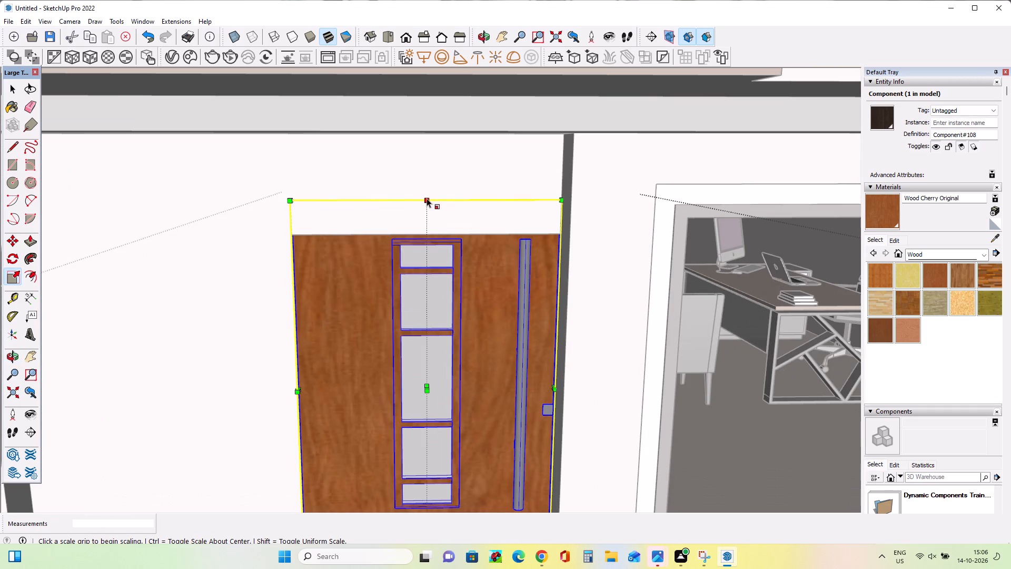
left_click(429, 255)
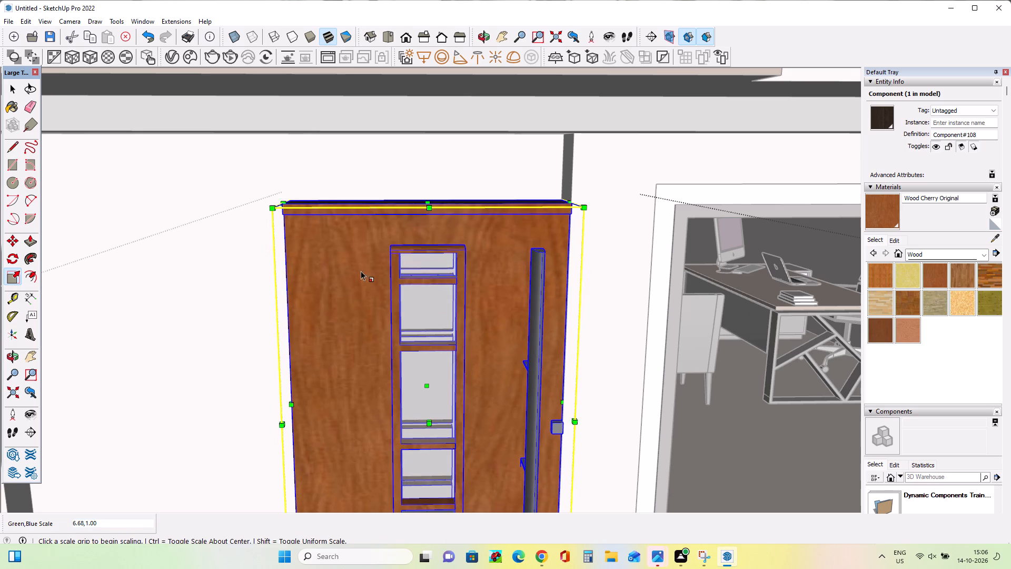
Move the thickened door leaf about 2' 2 13/16" forward from the wall onto the entrance platform.
middle_click_drag(362, 270, 563, 169)
scroll(560, 190, "down", 7)
scroll(513, 320, "down", 2)
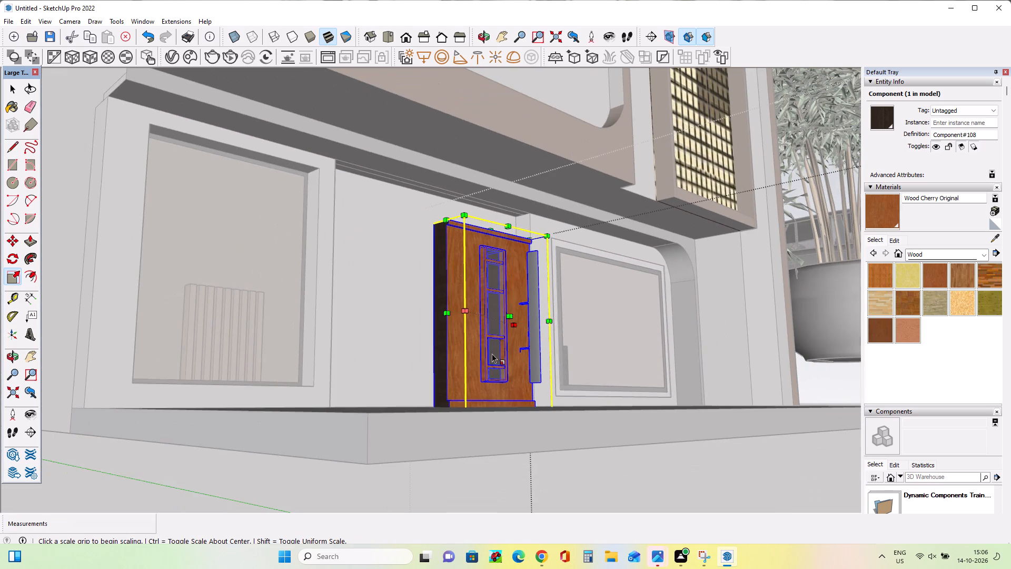
middle_click_drag(443, 407, 473, 436)
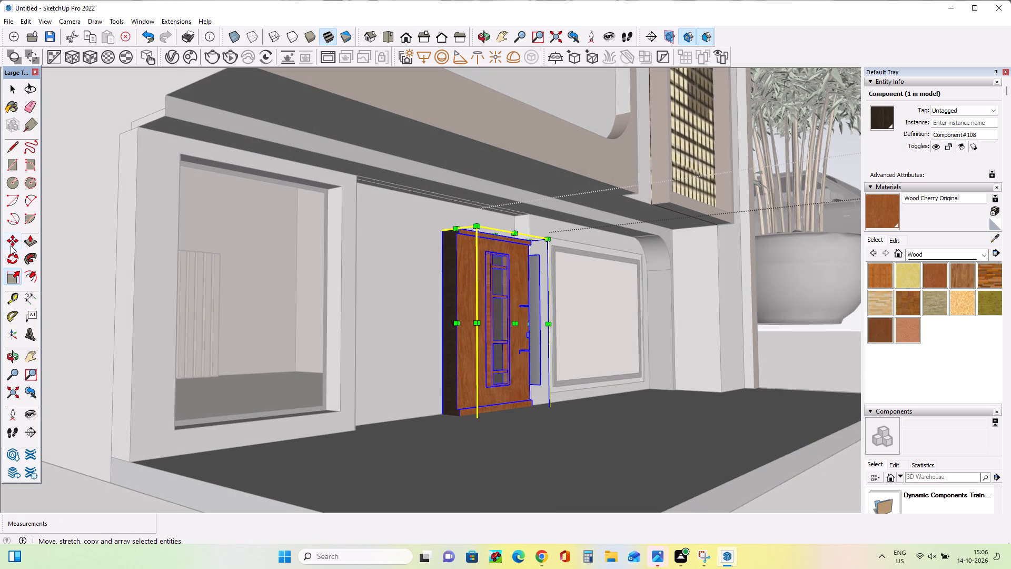
left_click(11, 246)
left_click(463, 416)
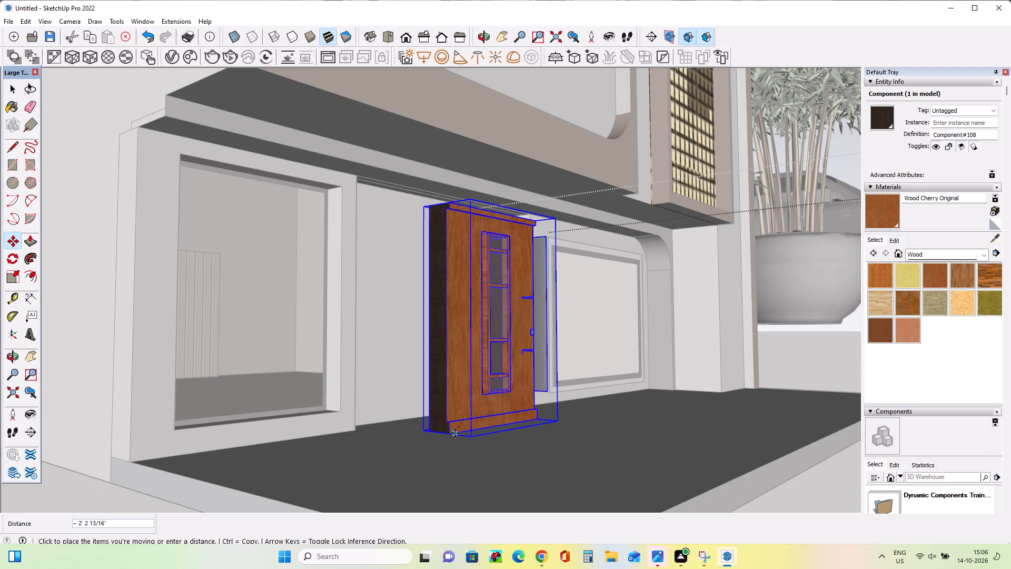
left_click(455, 433)
Scale the door leaf uniformly to about 0.84, and thin it along the green axis to about 0.34.
middle_click_drag(565, 394, 474, 411)
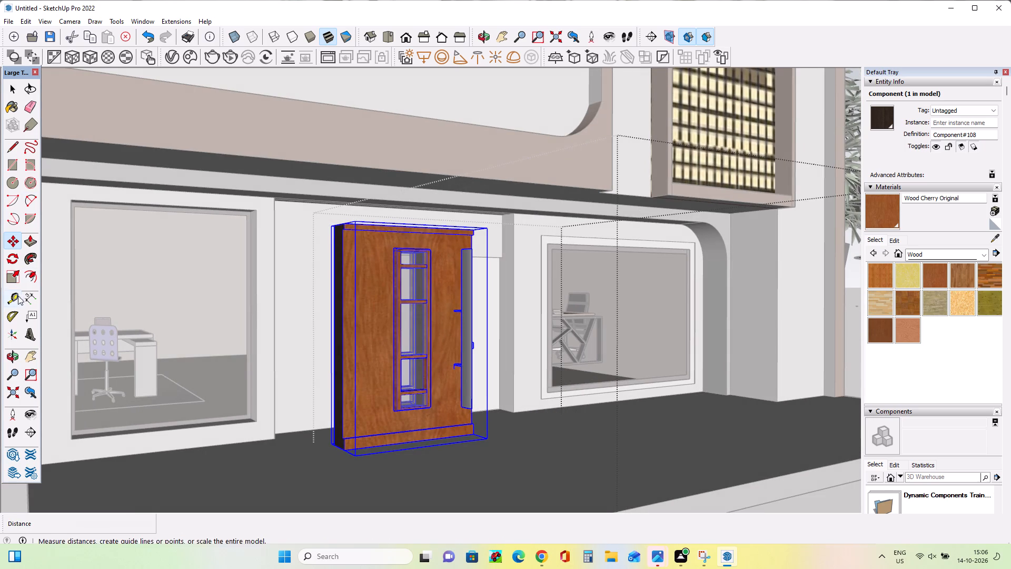
left_click(13, 281)
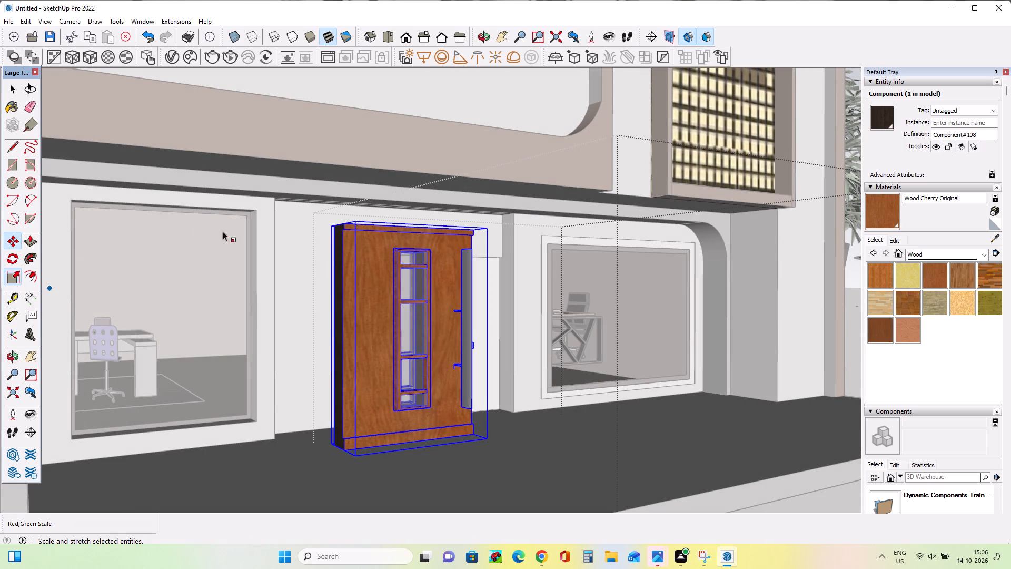
left_click(329, 223)
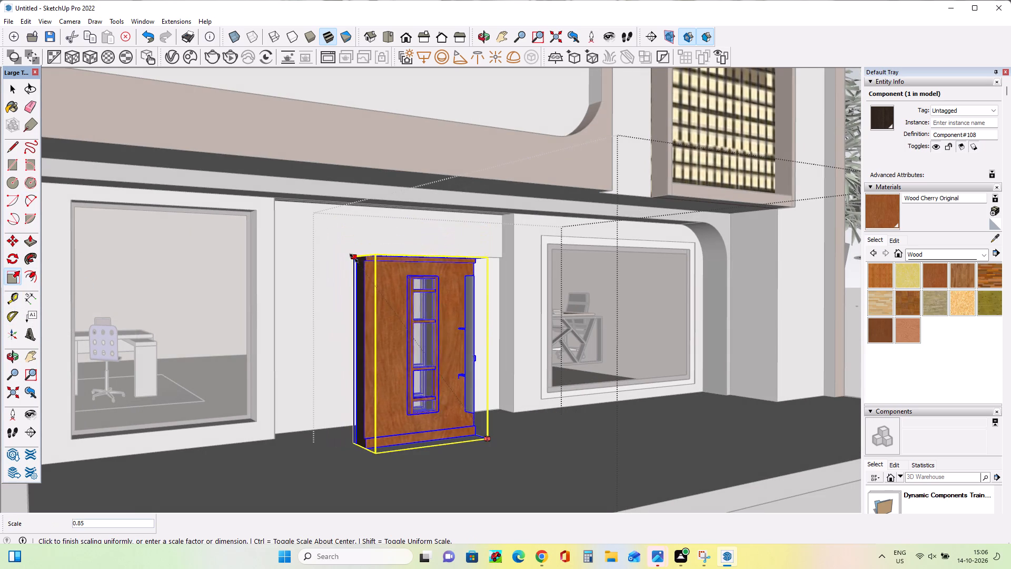
left_click(364, 260)
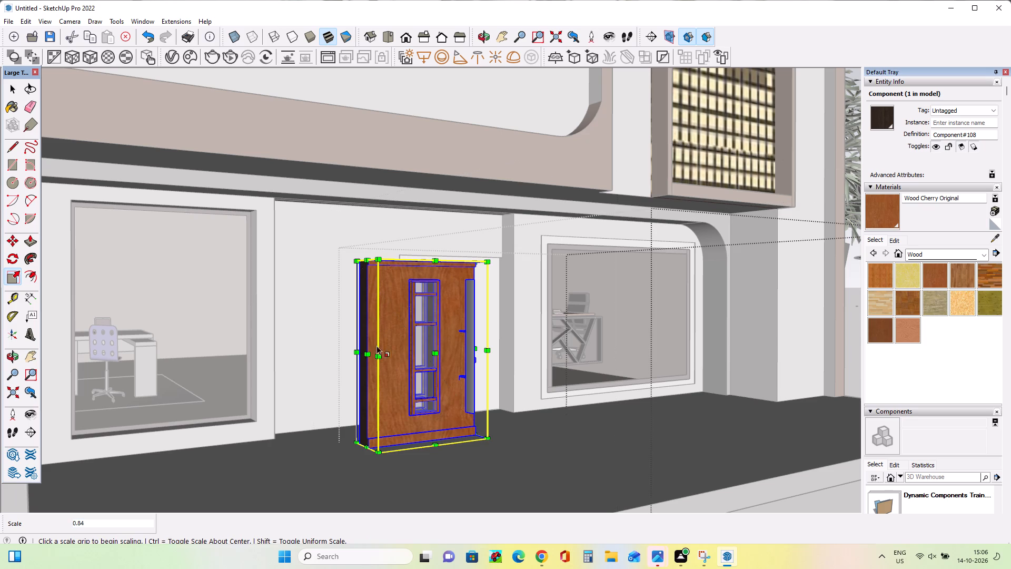
left_click(438, 352)
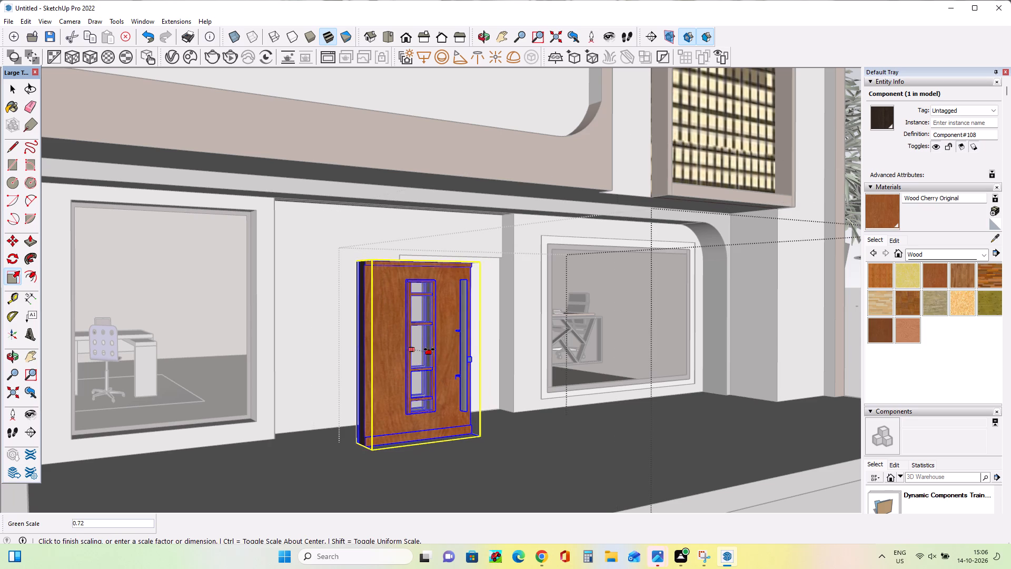
left_click(420, 347)
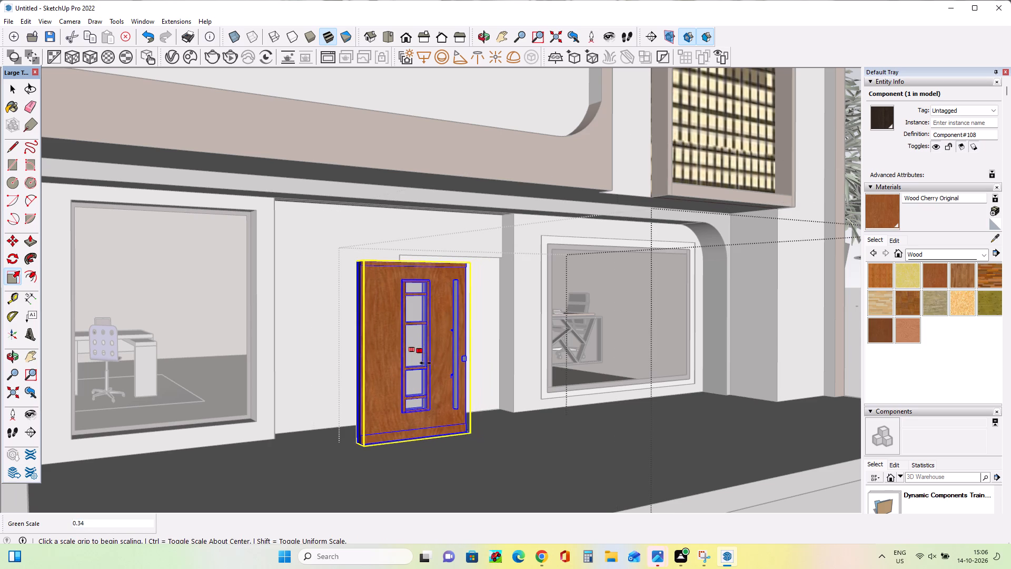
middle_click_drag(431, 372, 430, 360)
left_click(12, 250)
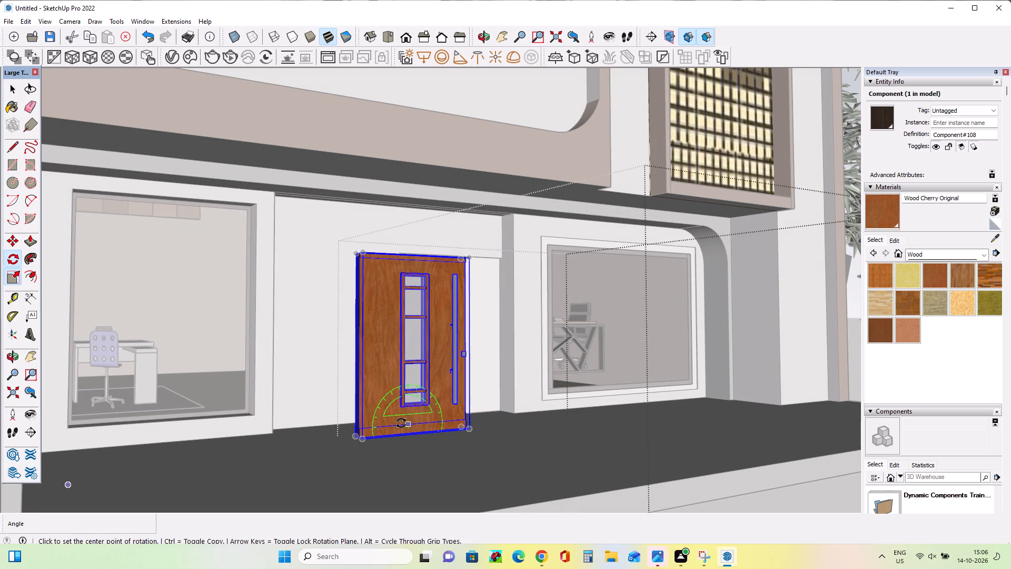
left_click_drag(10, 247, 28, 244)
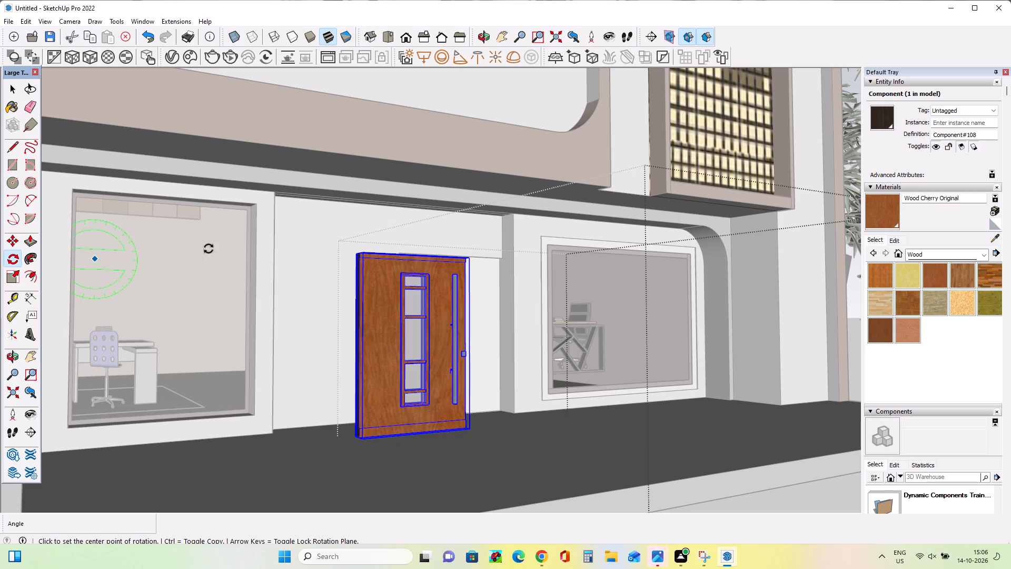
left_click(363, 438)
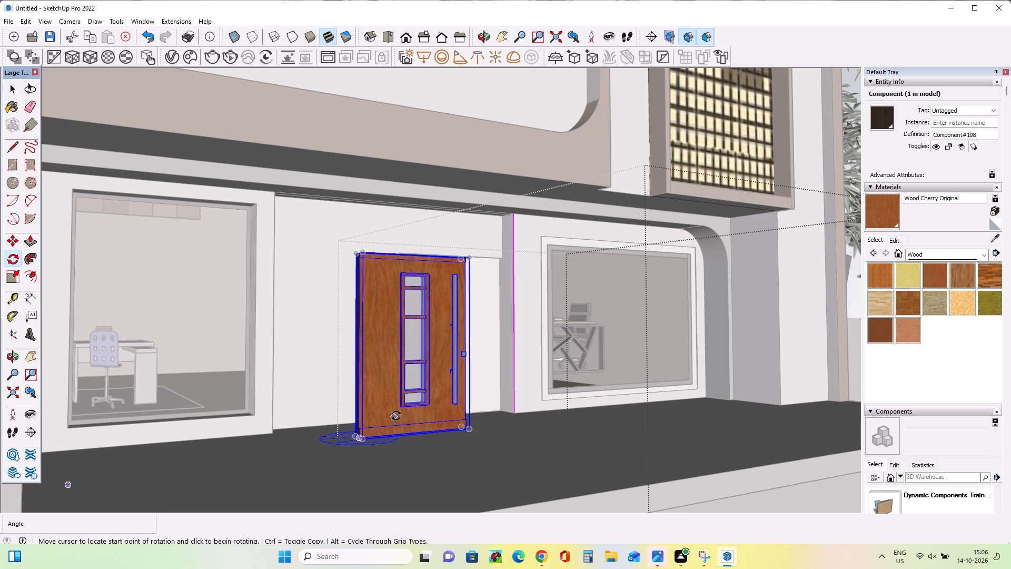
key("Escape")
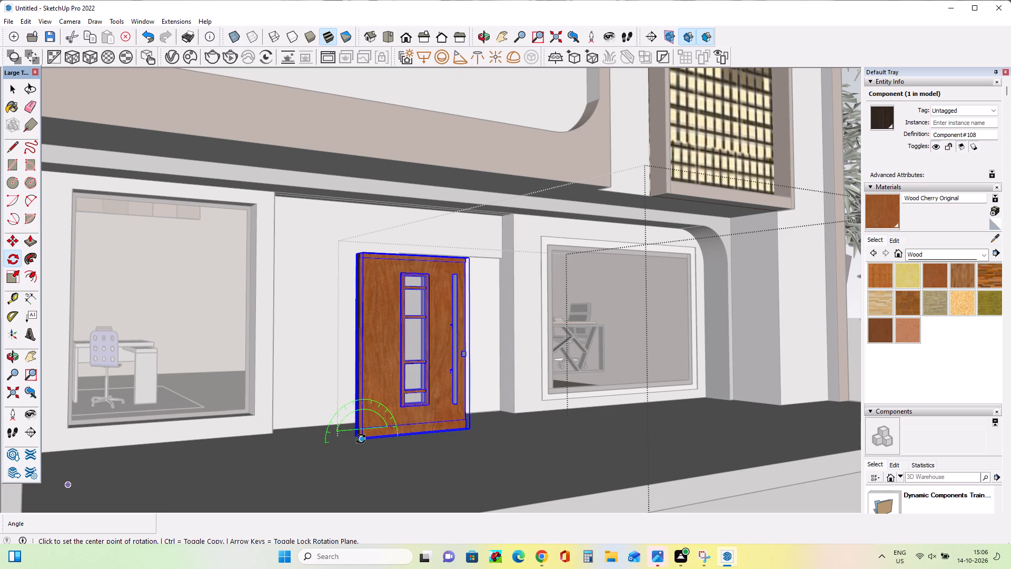
Move the door leaf about 2' 2 7/8" by its bottom corner back to the bottom corner of the doorway.
left_click(7, 242)
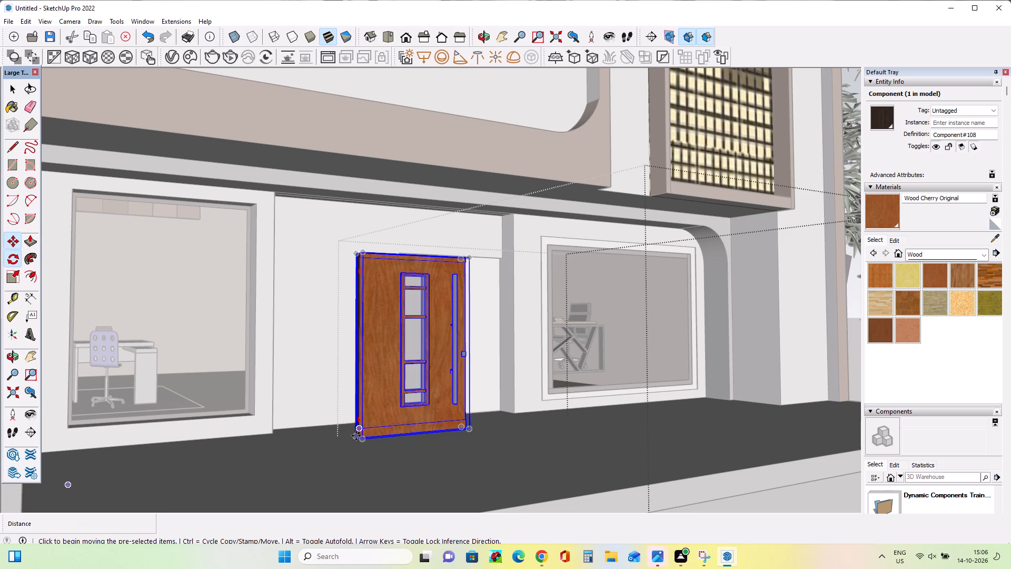
left_click(359, 439)
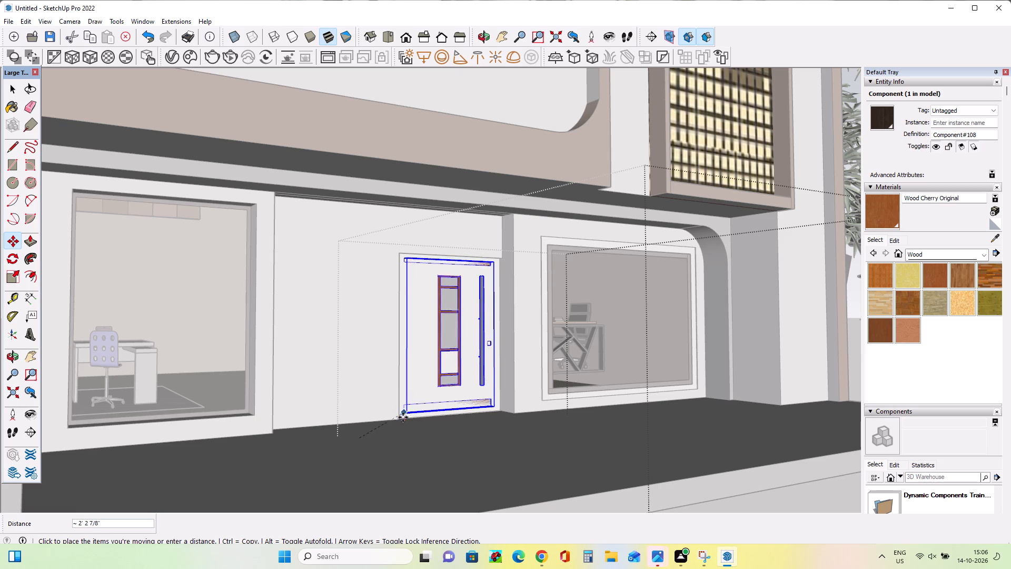
left_click(399, 420)
Scale the door leaf to about 1.17 along red and stretch it up along blue to fill the doorway.
middle_click_drag(493, 377, 350, 408)
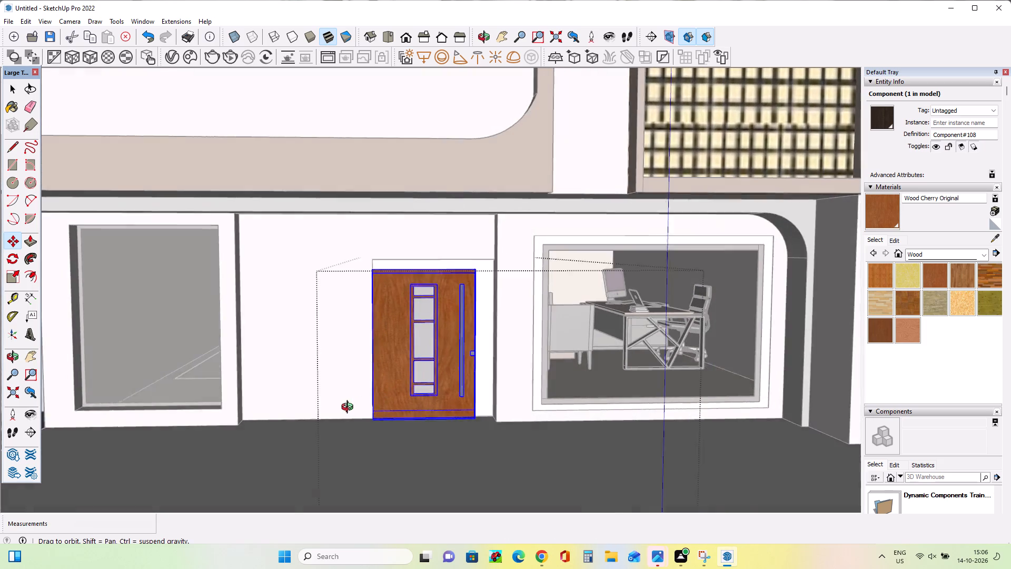
middle_click_drag(350, 408, 348, 409)
scroll(476, 369, "up", 7)
middle_click_drag(462, 331, 345, 370)
left_click(14, 275)
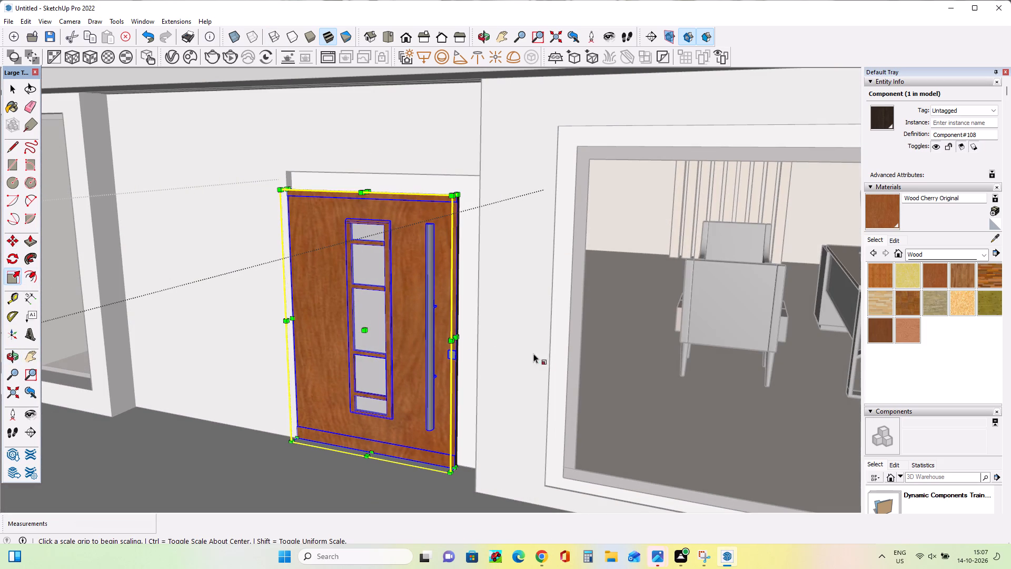
left_click(455, 335)
left_click(487, 341)
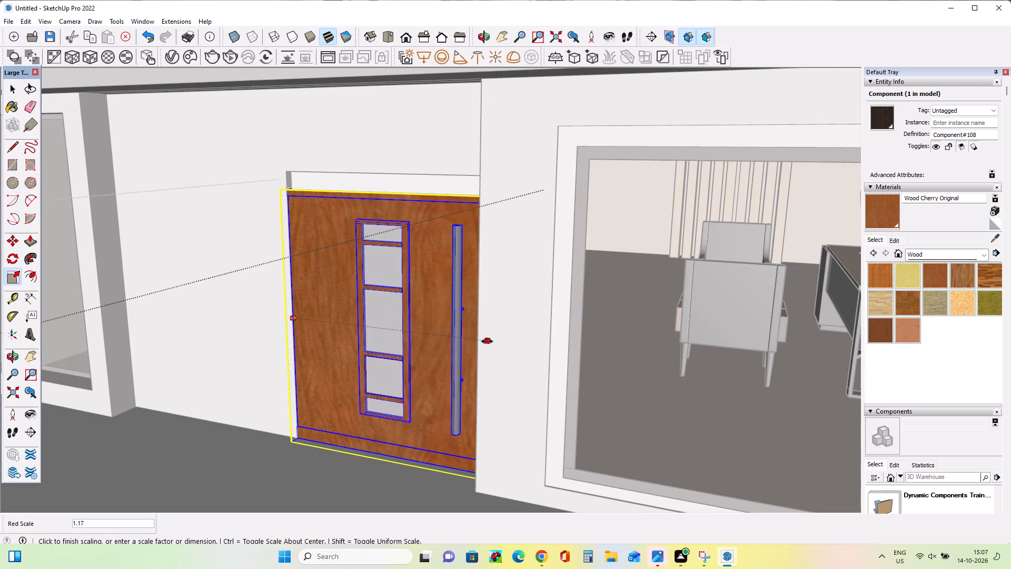
left_click(382, 188)
left_click(384, 171)
Deselect the door and examine the whole building elevation beside the reference image.
scroll(370, 230, "down", 3)
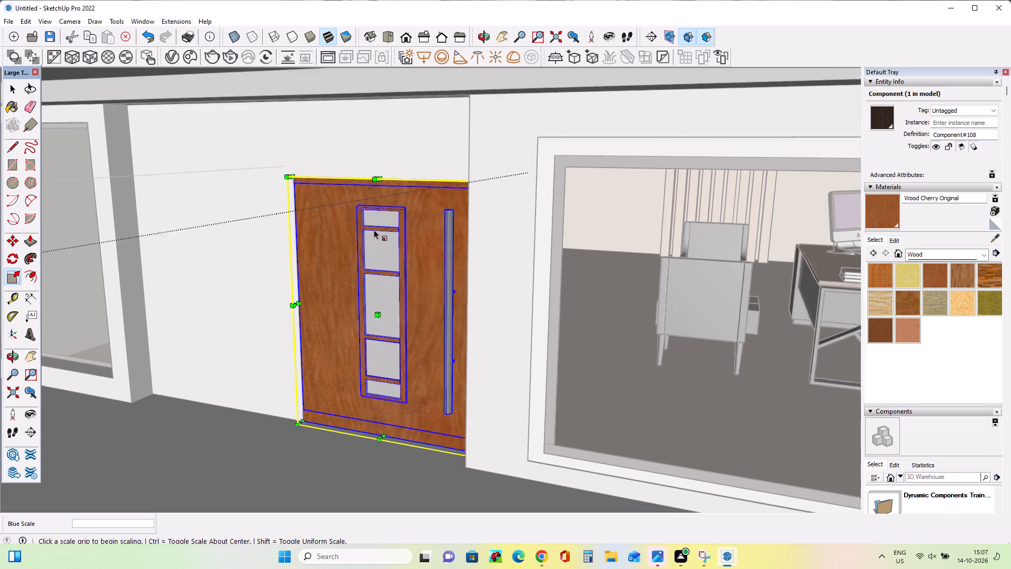
scroll(382, 222, "down", 5)
scroll(411, 205, "up", 1)
scroll(411, 205, "down", 1)
scroll(411, 205, "up", 1)
scroll(412, 205, "down", 9)
scroll(492, 320, "down", 6)
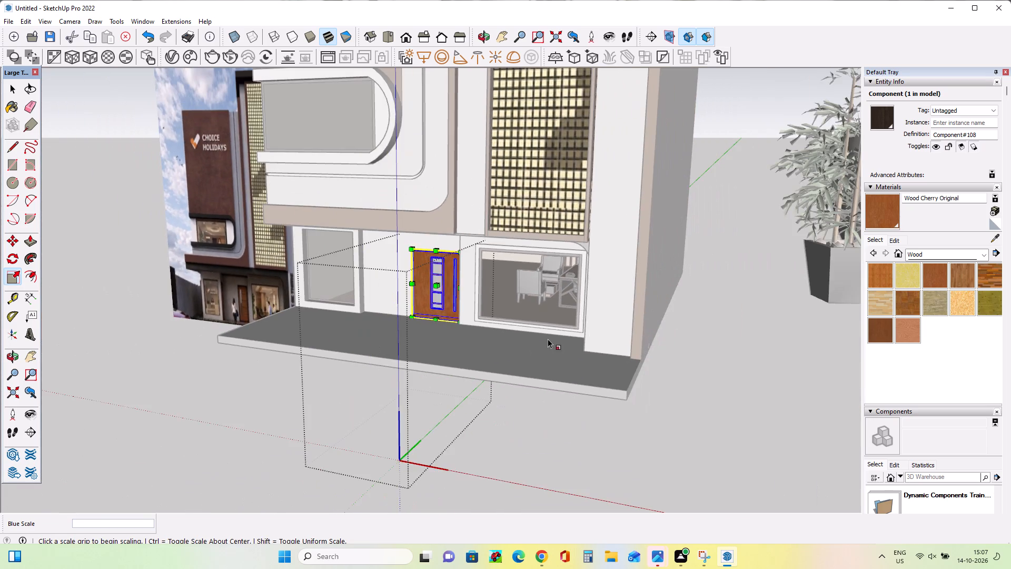
scroll(553, 342, "down", 5)
scroll(498, 326, "down", 3)
scroll(502, 351, "up", 1)
scroll(503, 351, "down", 2)
scroll(402, 318, "down", 5)
middle_click_drag(412, 311, 573, 341)
scroll(429, 316, "down", 1)
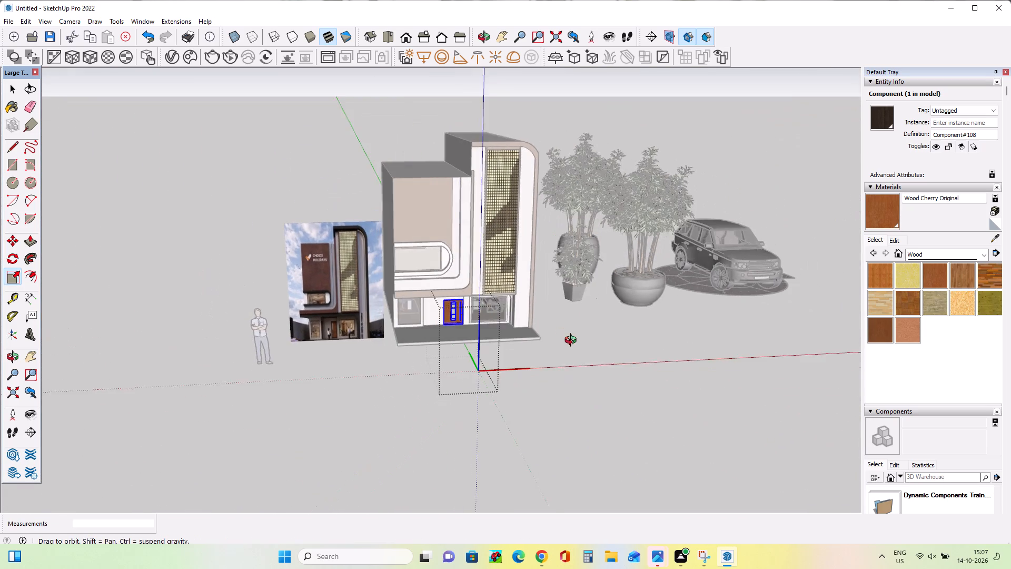
middle_click_drag(573, 341, 574, 345)
scroll(486, 309, "up", 6)
scroll(563, 362, "up", 2)
middle_click_drag(558, 362, 526, 372)
left_click(8, 92)
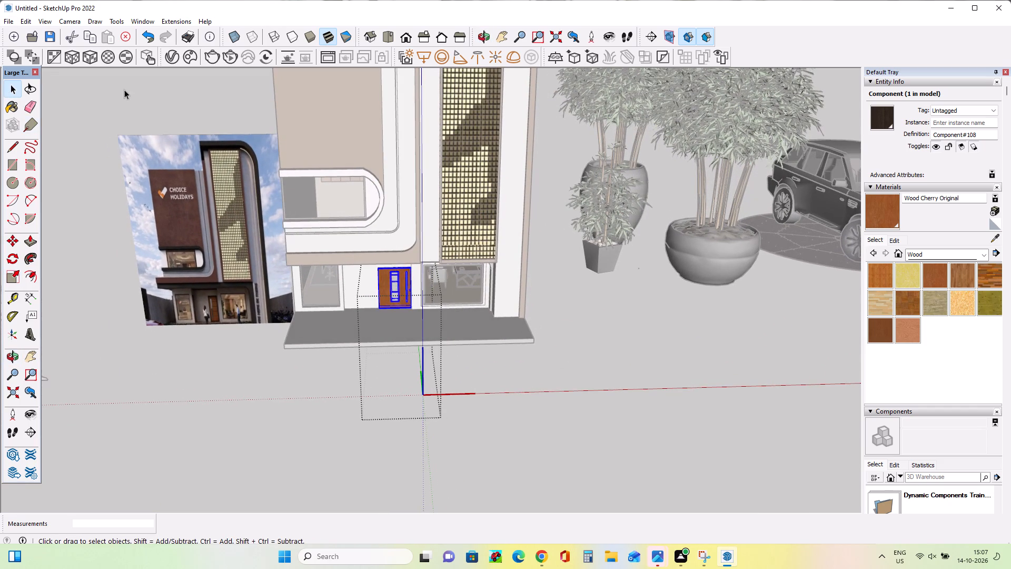
left_click(124, 90)
scroll(428, 283, "down", 8)
middle_click_drag(491, 270, 496, 181)
scroll(400, 207, "up", 8)
middle_click_drag(451, 248, 427, 257)
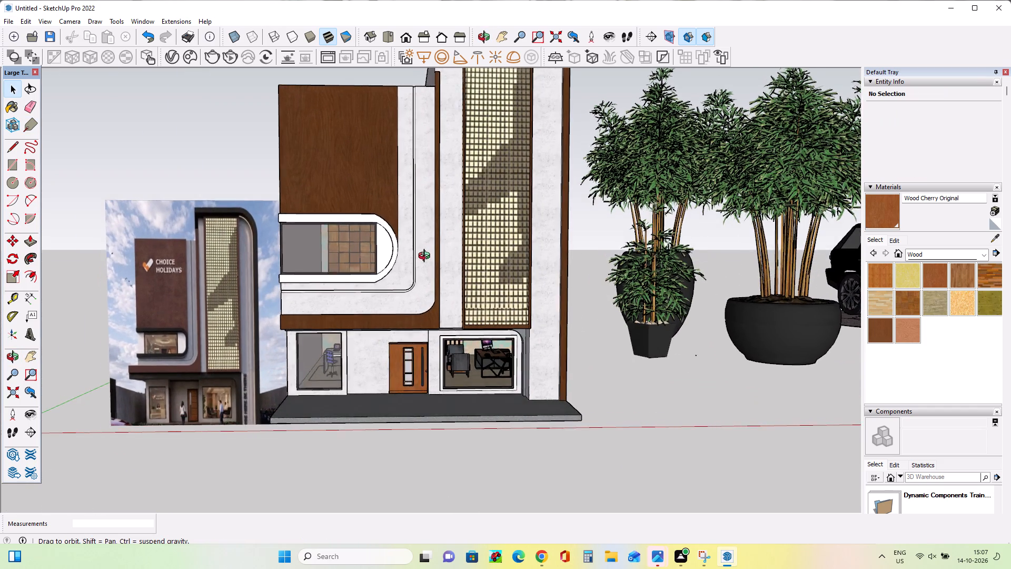
middle_click_drag(427, 257, 425, 263)
scroll(425, 263, "down", 3)
middle_click(485, 249)
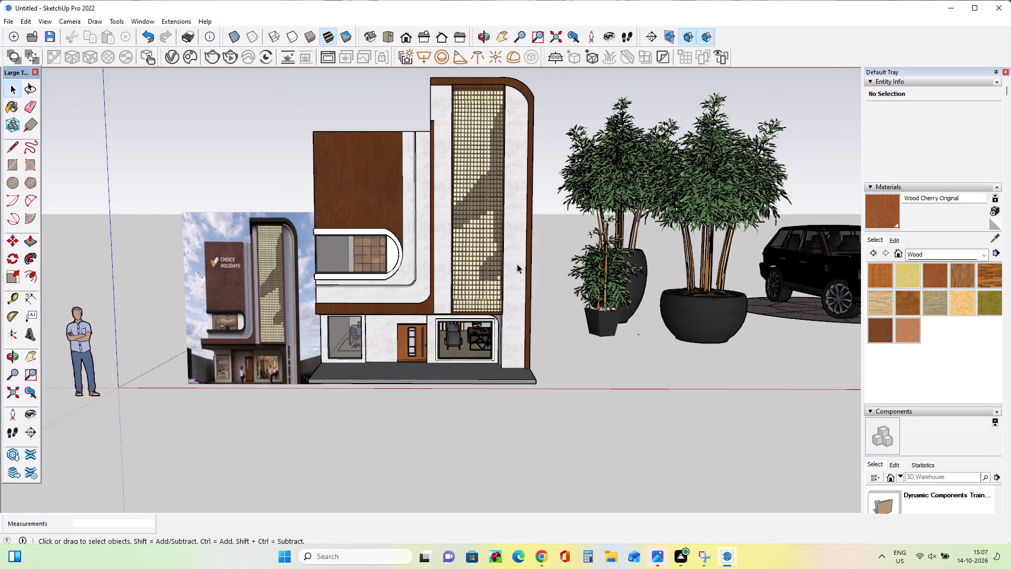
middle_click_drag(517, 277, 510, 289)
scroll(713, 274, "down", 2)
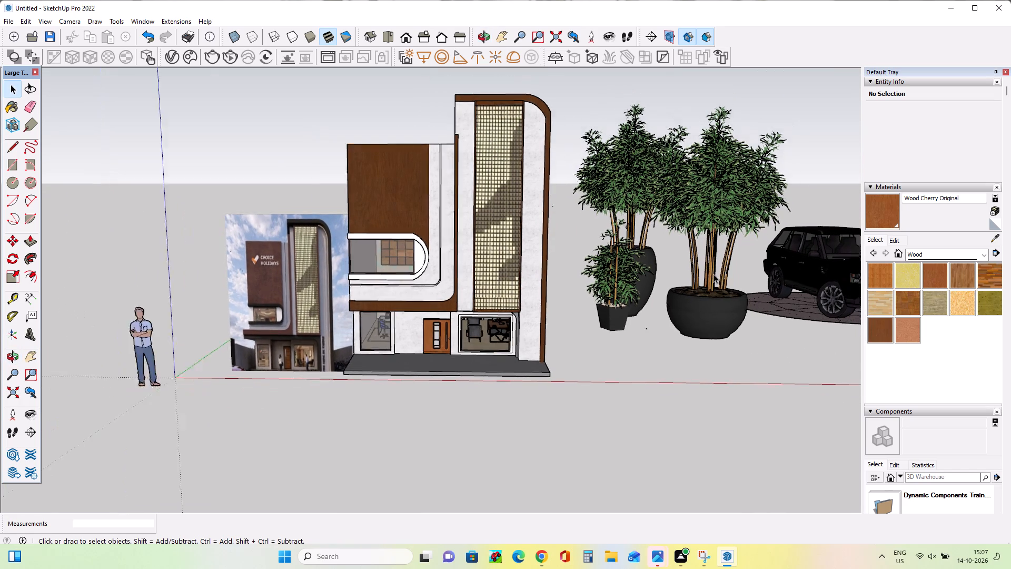
scroll(713, 274, "down", 1)
scroll(491, 354, "up", 2)
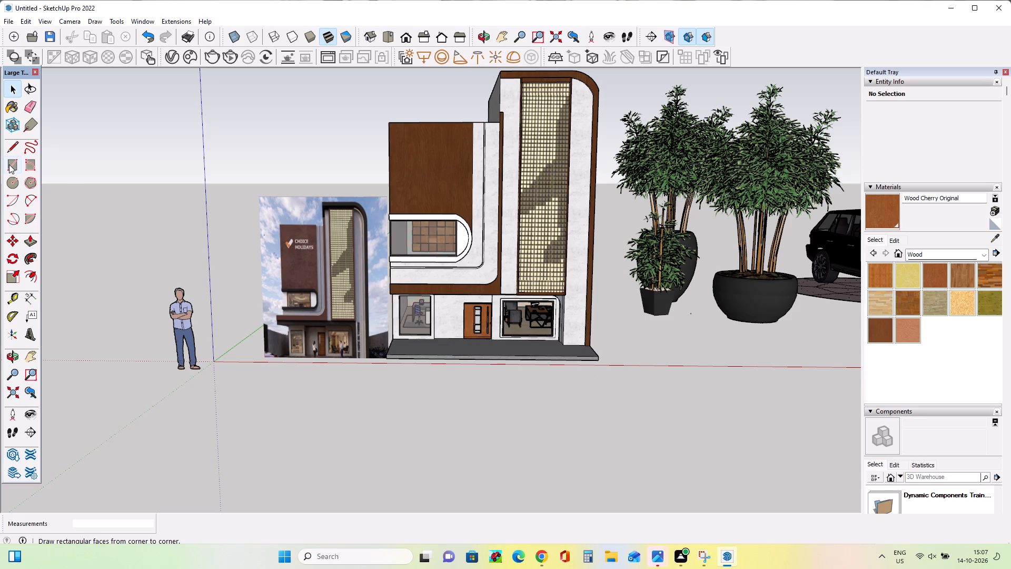
Draw a ground rectangle about 15' 11 11/16" by 8' 5 1/4" in front of the entrance platform, starting along its front edge.
left_click_drag(10, 164, 19, 164)
left_click(384, 359)
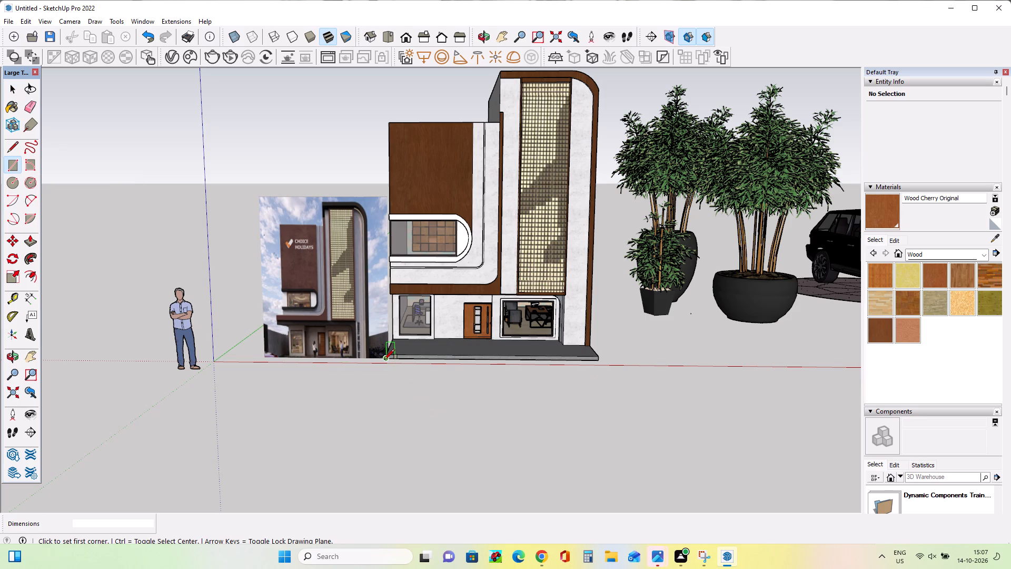
left_click(598, 362)
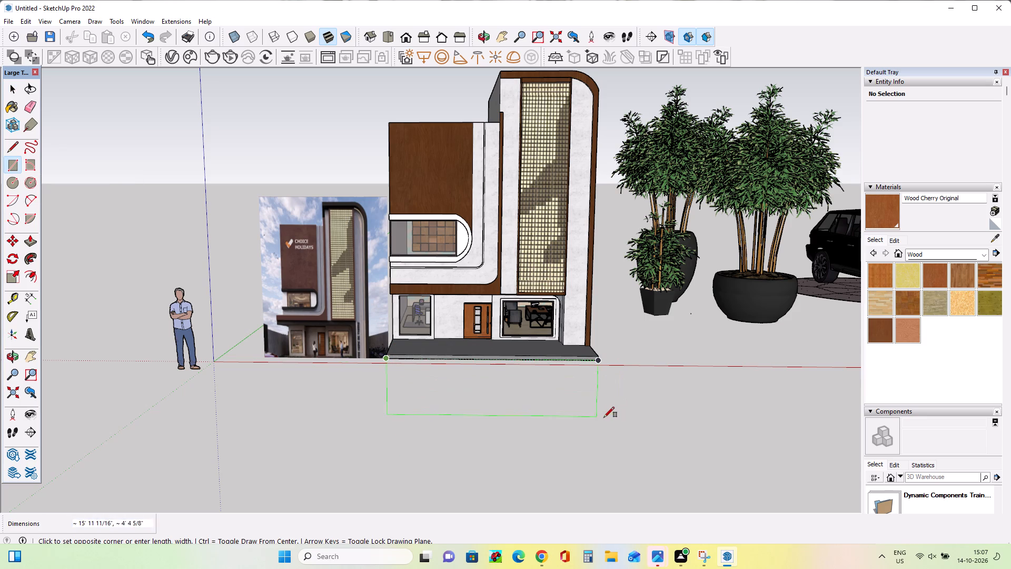
middle_click_drag(615, 380, 687, 481)
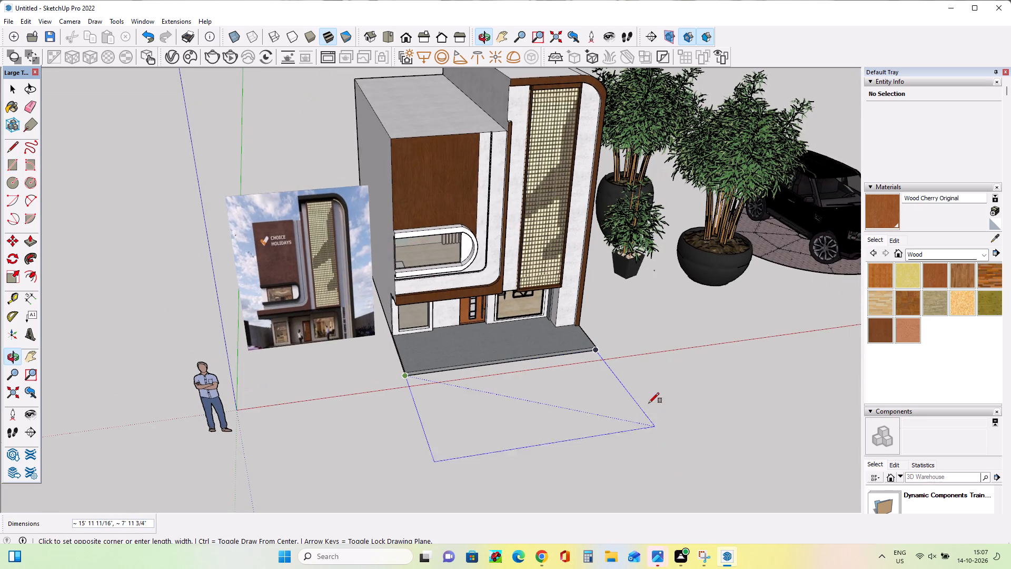
left_click(646, 413)
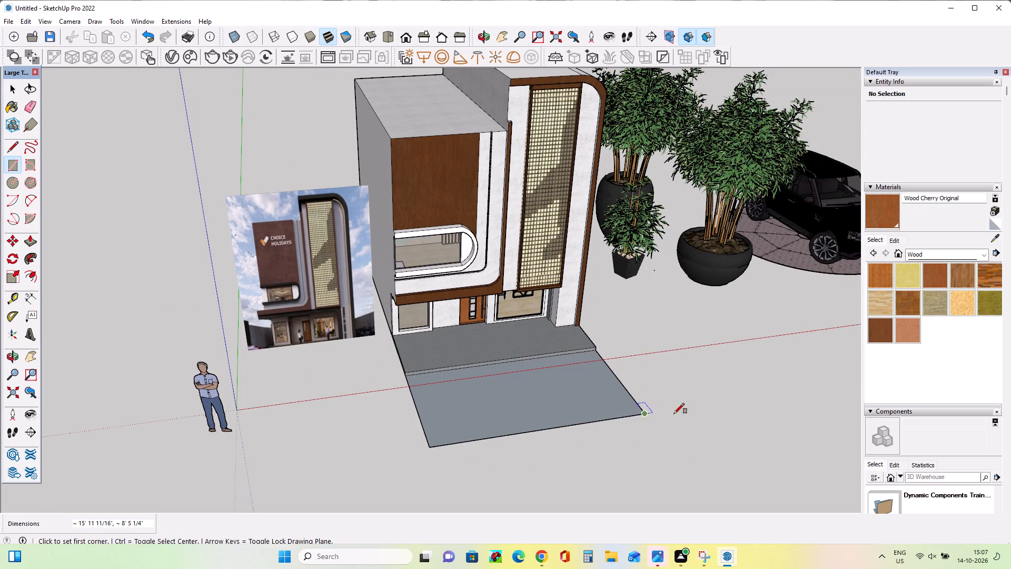
Push/Pull the ground rectangle up about 2 1/16" and again about 5 11/16", level with the entrance platform.
middle_click_drag(670, 417, 614, 422)
left_click(32, 246)
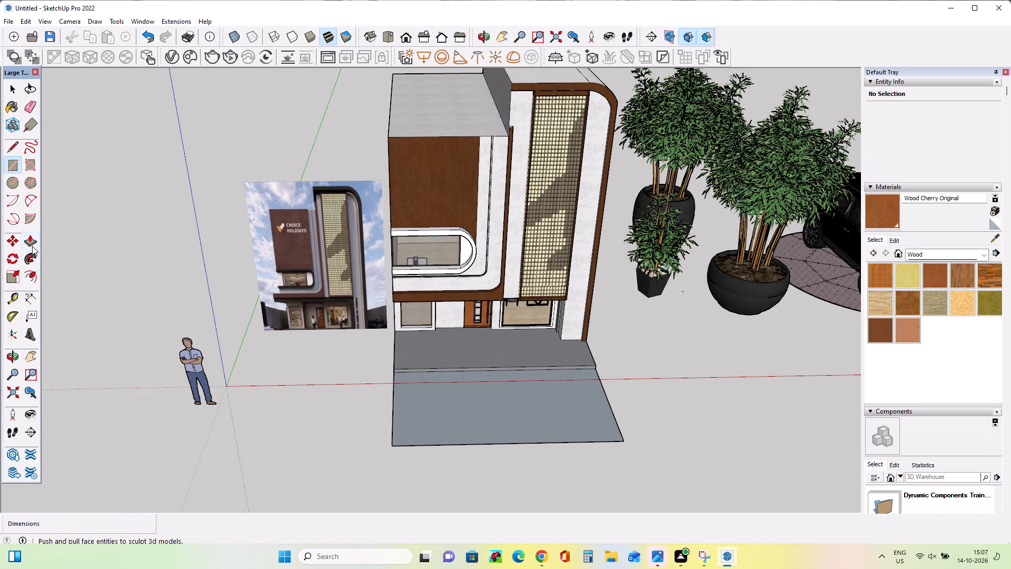
left_click(465, 403)
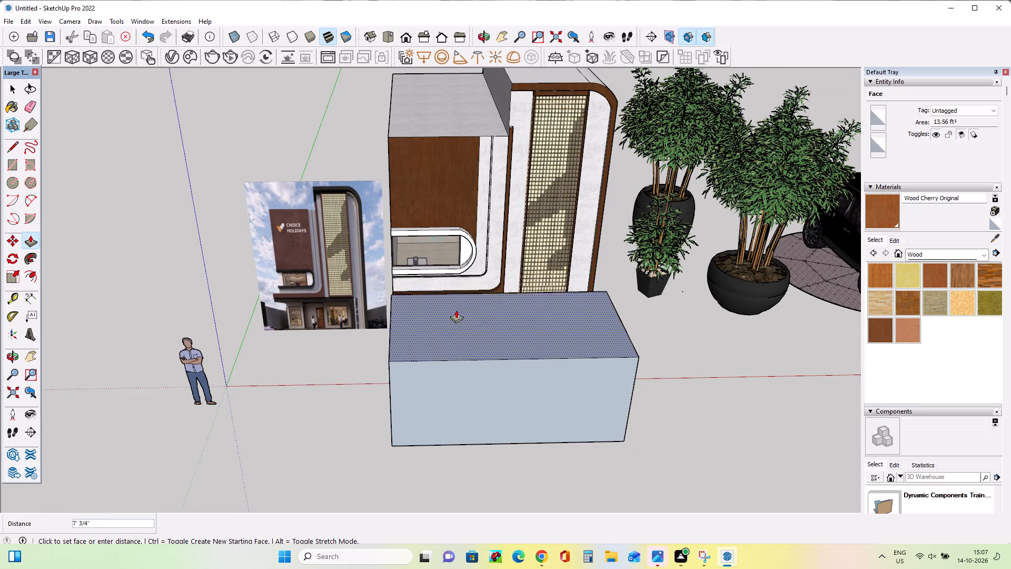
left_click(637, 446)
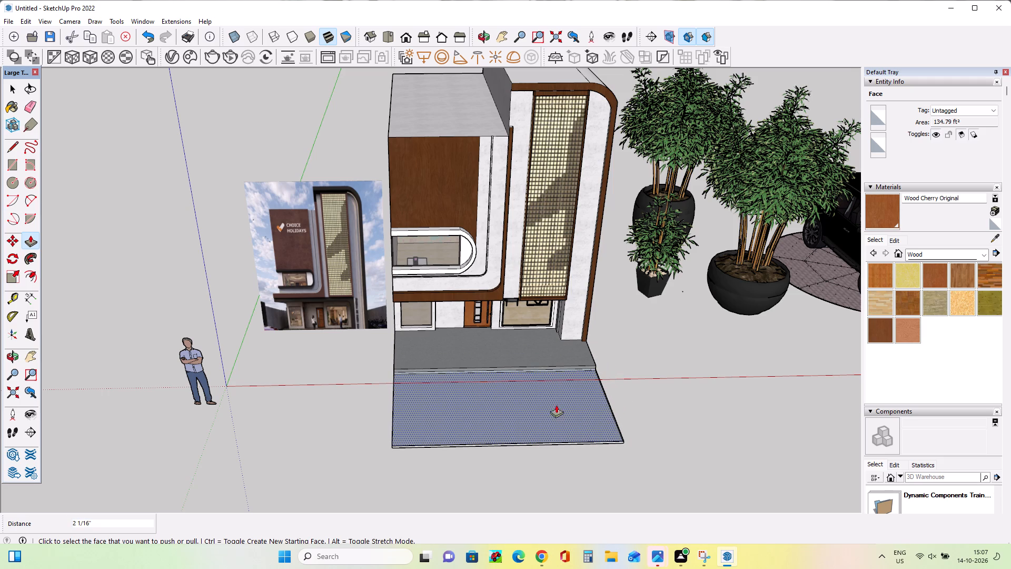
left_click(532, 380)
left_click(427, 333)
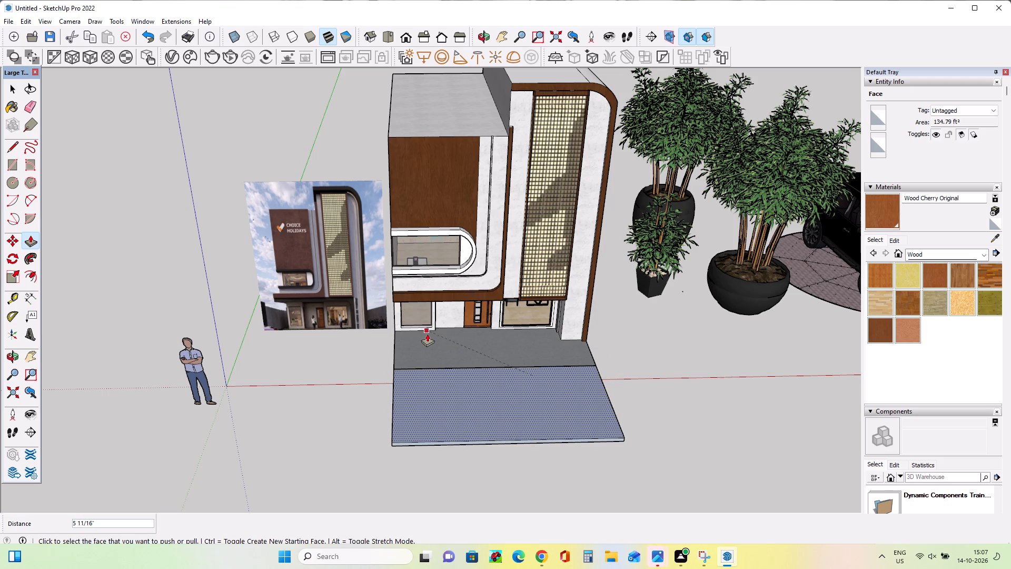
Paint the top of the new front slab with the in-model material Blacktop Old 01.
middle_click_drag(536, 431, 513, 423)
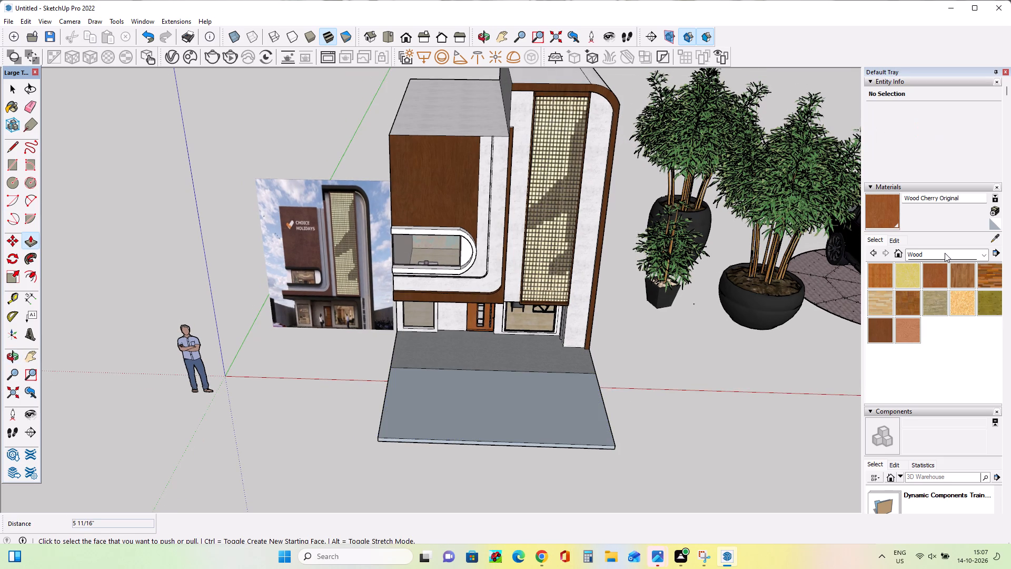
left_click(945, 253)
scroll(956, 266, "up", 5)
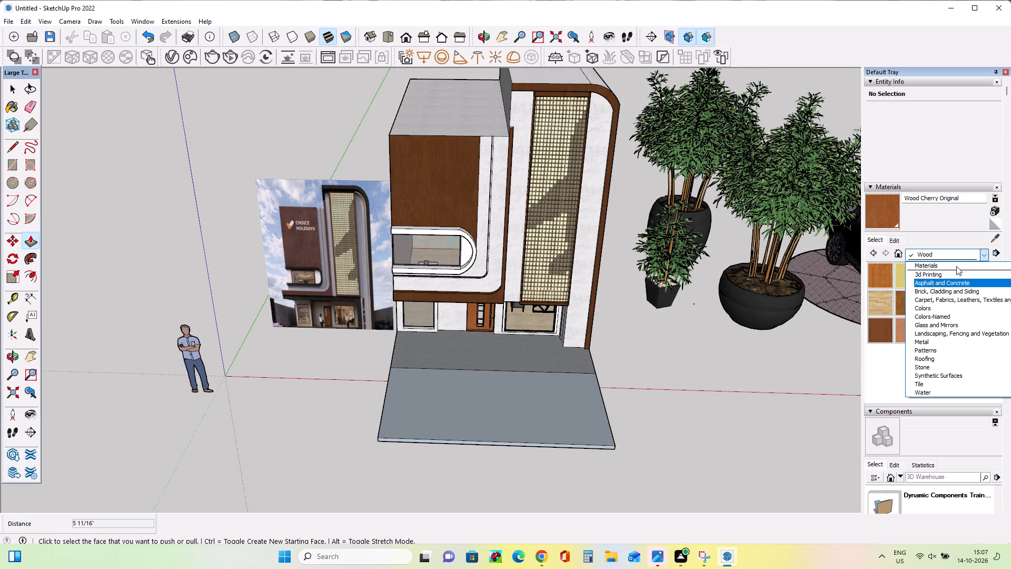
scroll(956, 266, "up", 3)
left_click(953, 271)
left_click(945, 253)
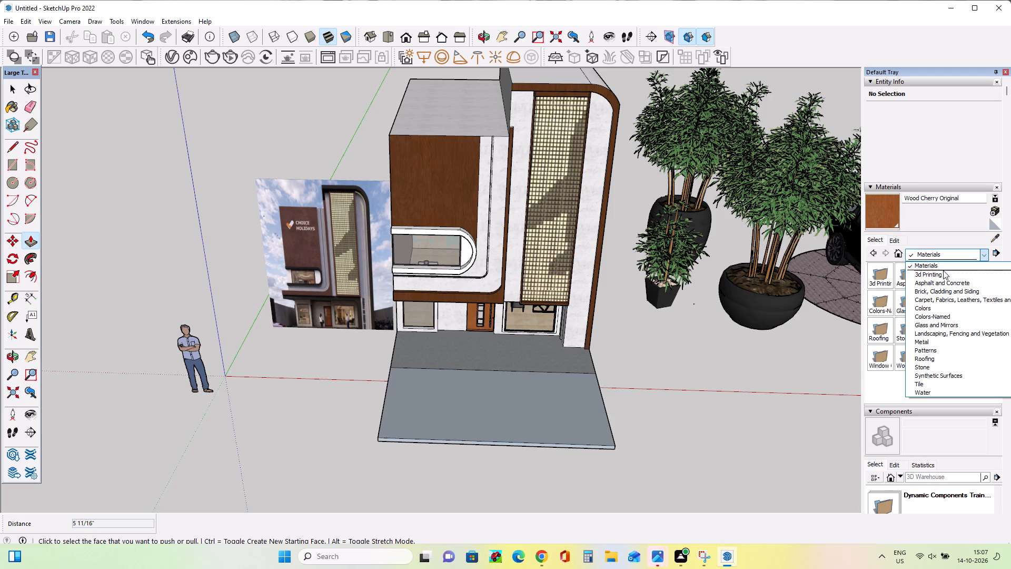
scroll(943, 271, "up", 3)
scroll(943, 271, "down", 1)
scroll(943, 271, "up", 3)
scroll(943, 271, "down", 1)
scroll(943, 271, "up", 2)
left_click(936, 261)
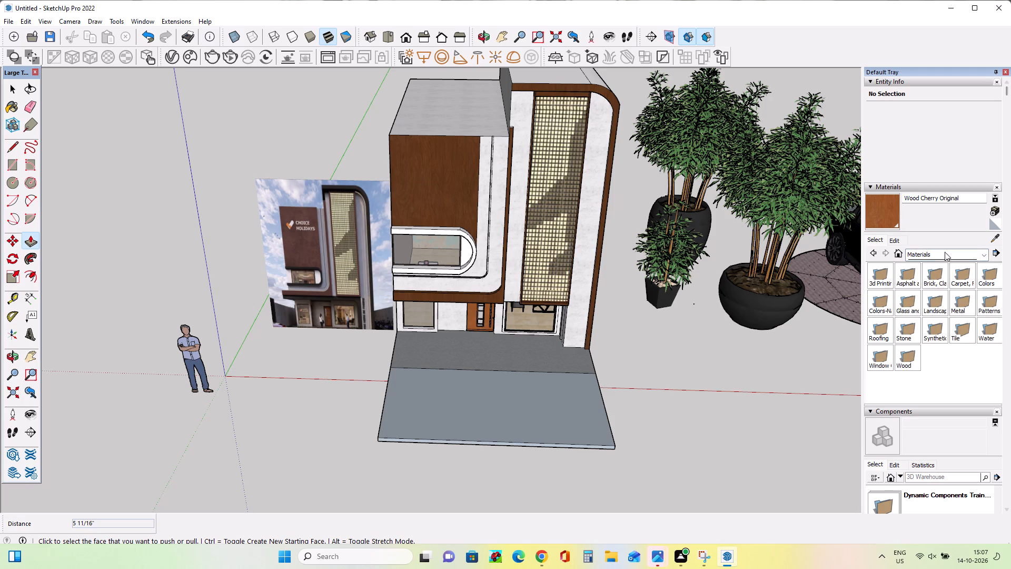
left_click(936, 251)
scroll(938, 258, "up", 8)
left_click(939, 264)
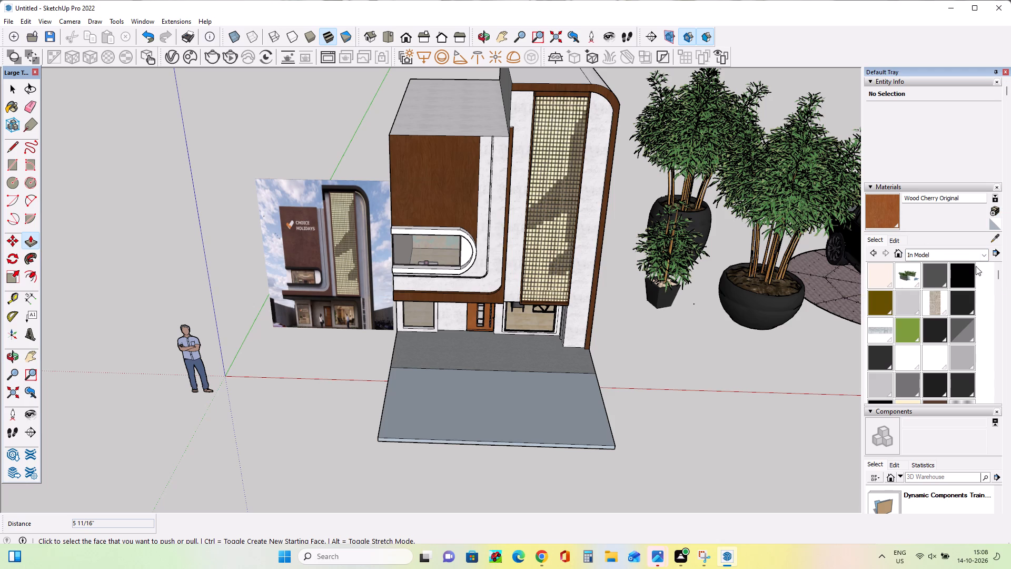
scroll(907, 373, "down", 3)
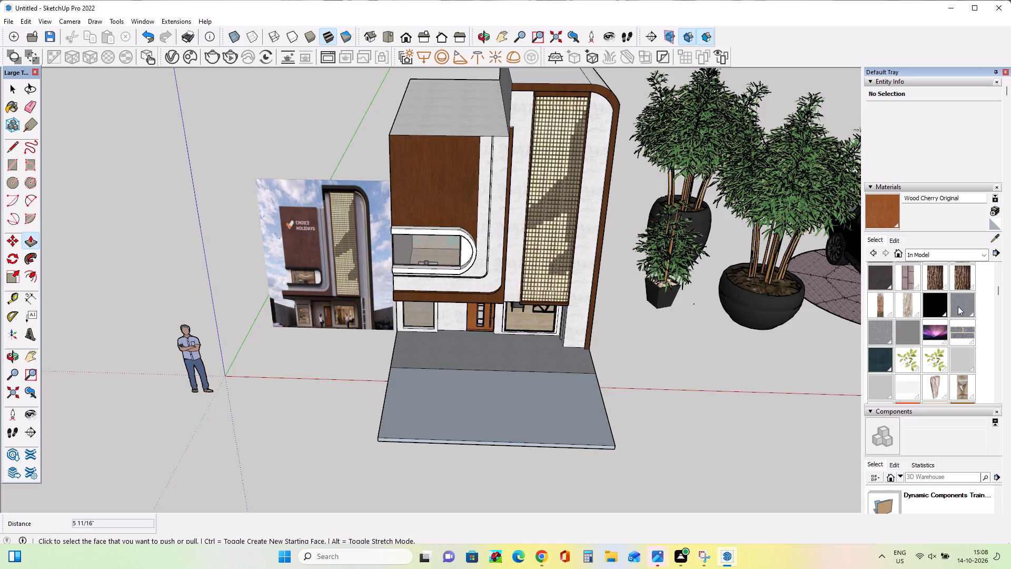
left_click(958, 302)
left_click(534, 400)
Erase the seam edge between the entrance platform and the front slab.
scroll(528, 374, "up", 7)
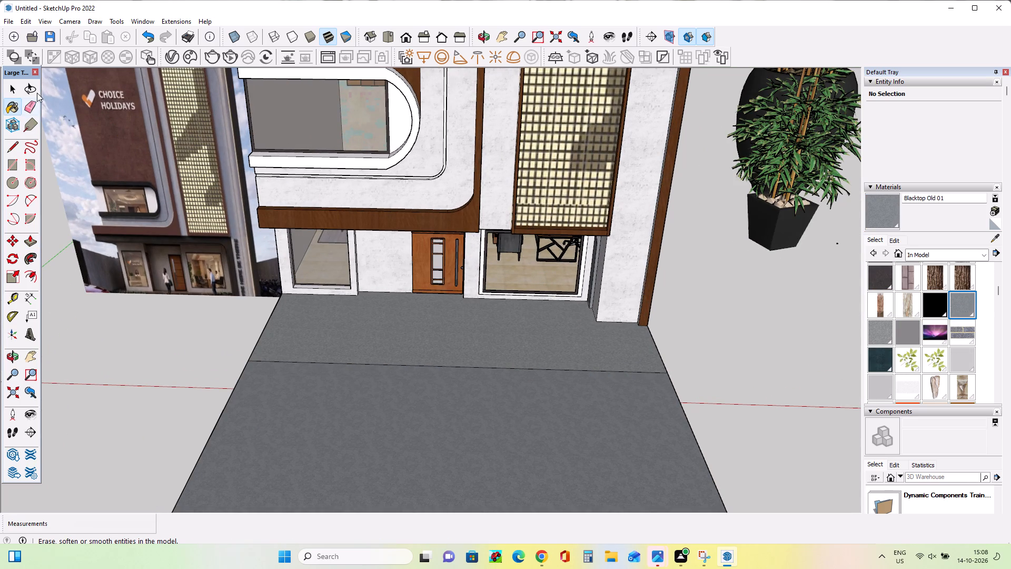
left_click(32, 107)
left_click(413, 366)
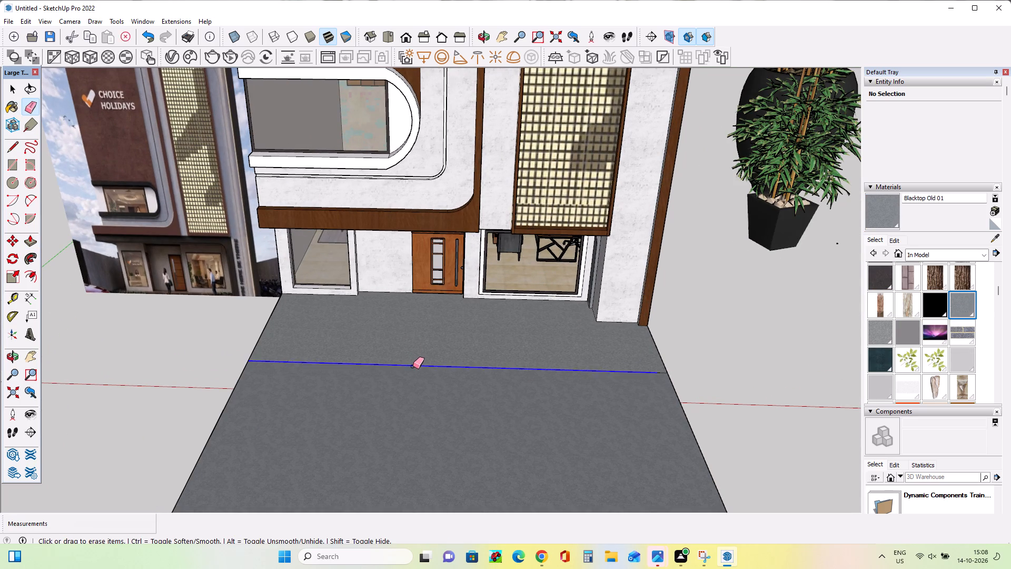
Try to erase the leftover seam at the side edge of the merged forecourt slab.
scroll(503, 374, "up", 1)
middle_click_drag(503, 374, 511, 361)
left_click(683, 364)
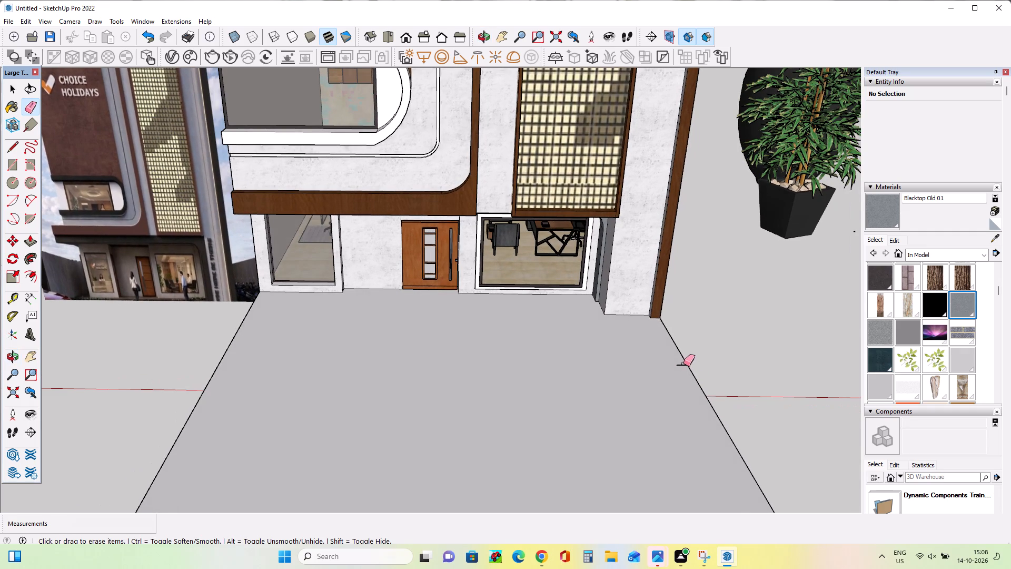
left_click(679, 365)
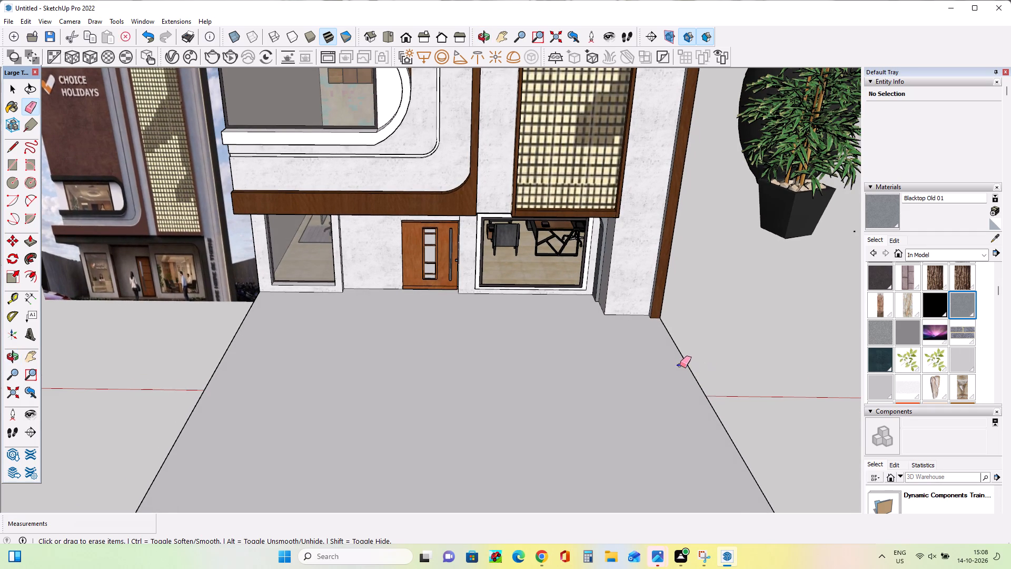
Paint the merged forecourt's top face and its front edge with the in-model material Blacktop Old 01.
middle_click_drag(729, 371, 596, 316)
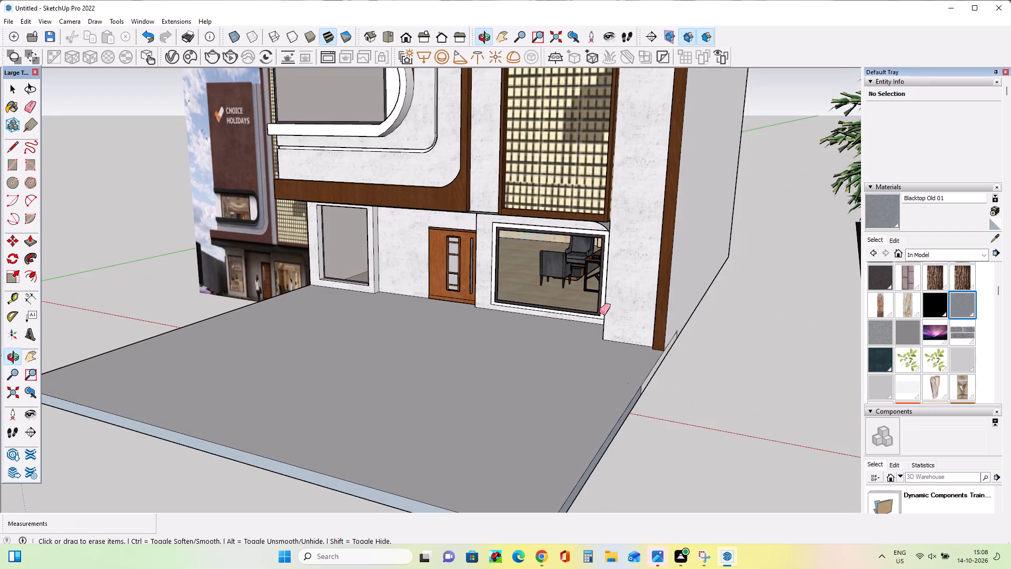
left_click(962, 297)
left_click(502, 430)
middle_click_drag(591, 439, 683, 460)
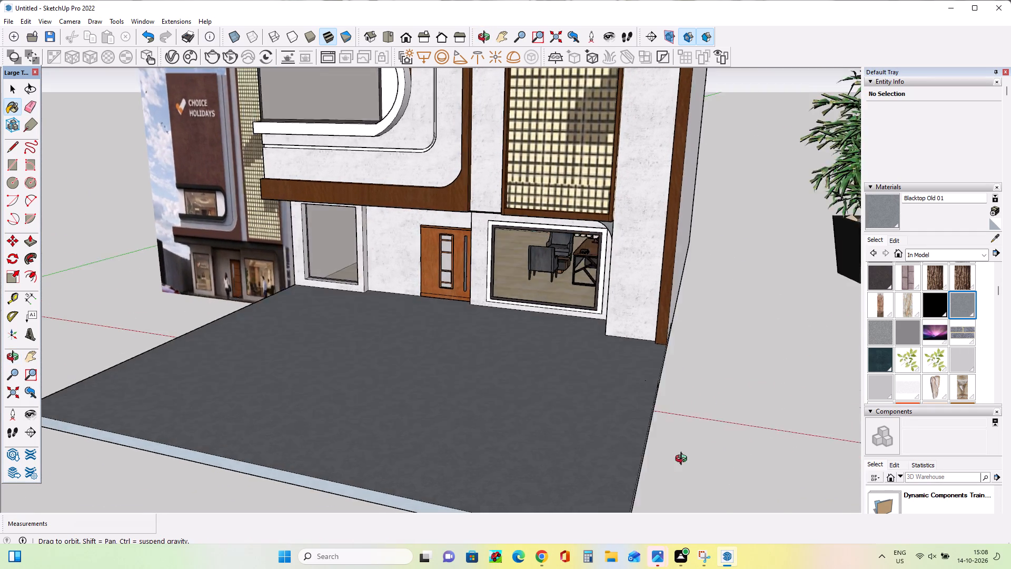
middle_click_drag(683, 460, 767, 467)
scroll(325, 427, "down", 7)
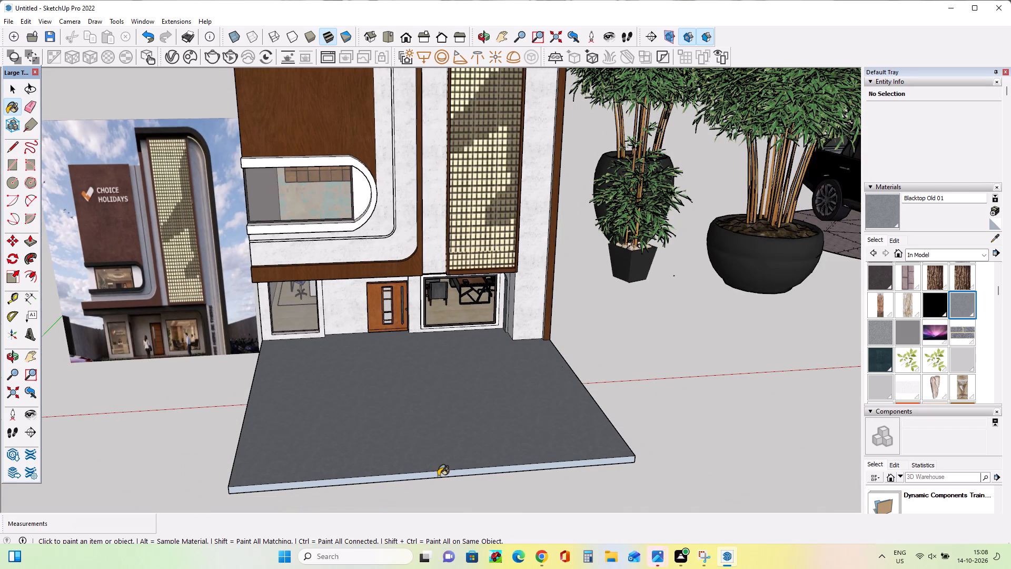
left_click(438, 476)
Examine the painted forecourt and the whole building from several angles against the reference image.
middle_click_drag(510, 455, 450, 457)
scroll(434, 460, "down", 2)
scroll(389, 448, "down", 4)
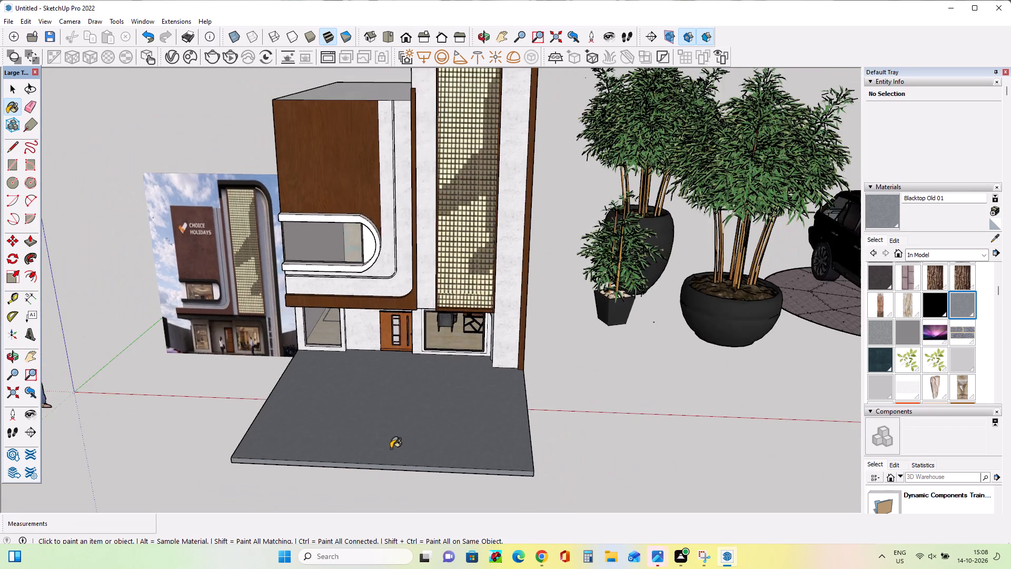
scroll(391, 448, "down", 7)
middle_click_drag(299, 399, 393, 413)
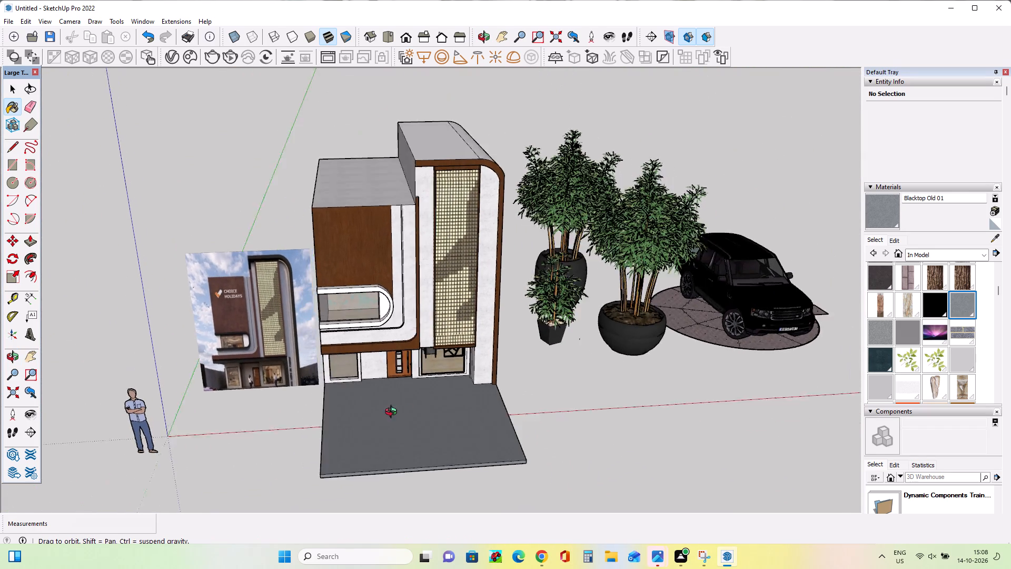
middle_click_drag(393, 413, 354, 398)
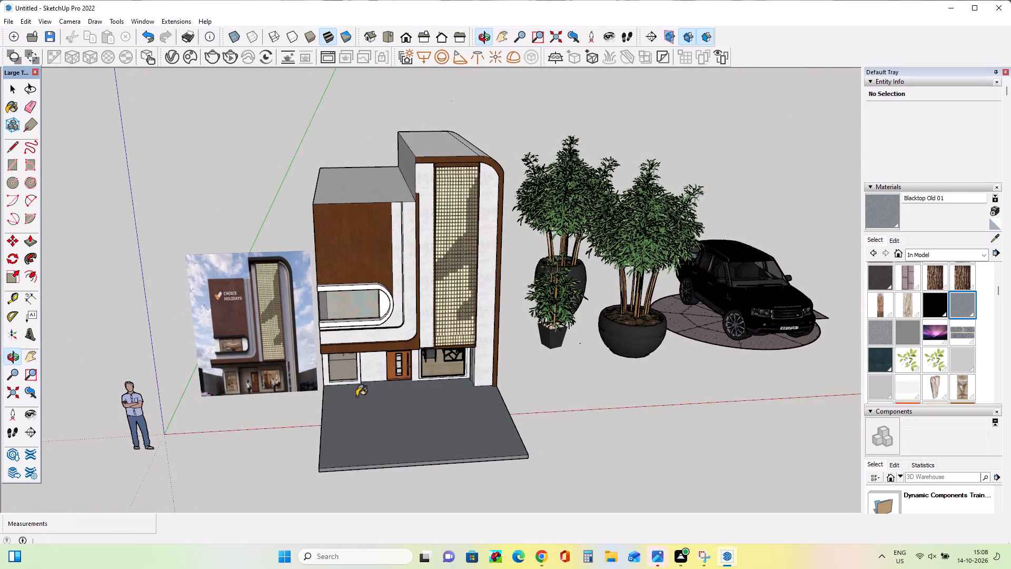
scroll(388, 396, "up", 4)
scroll(430, 406, "up", 1)
middle_click_drag(430, 406, 431, 398)
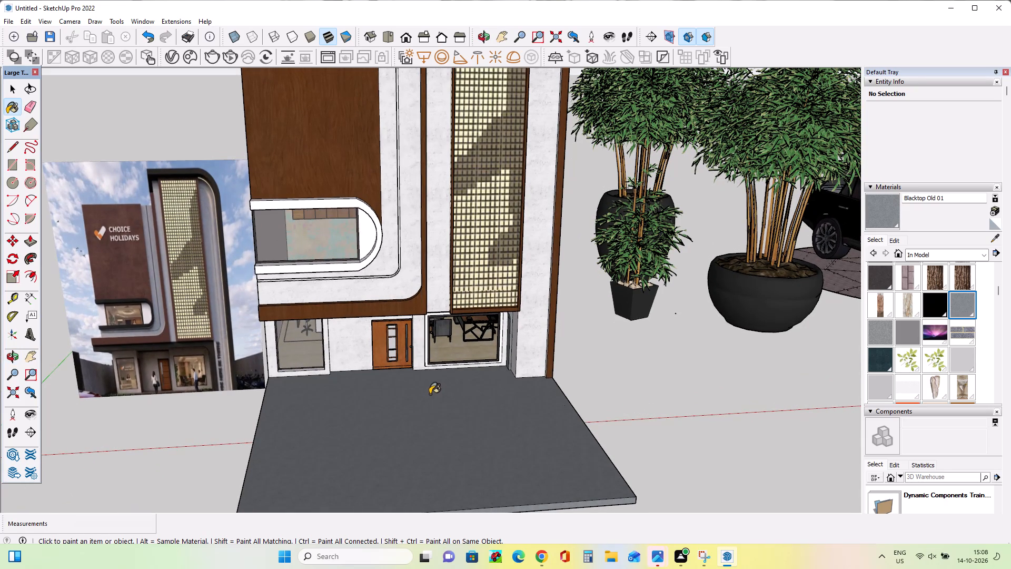
scroll(430, 394, "down", 5)
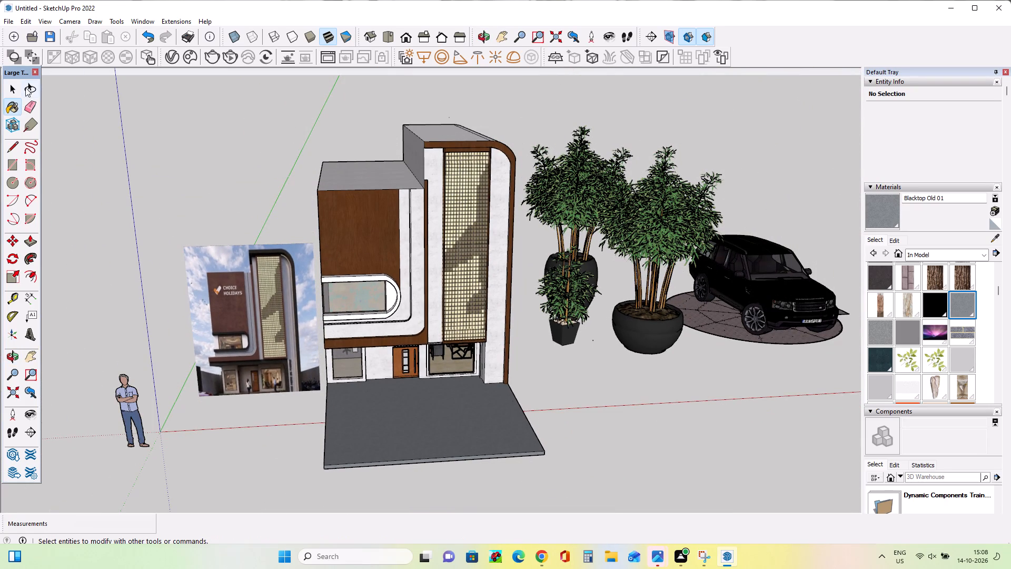
Scale the black car component down uniformly to a factor of about 0.28.
left_click(14, 86)
left_click(751, 291)
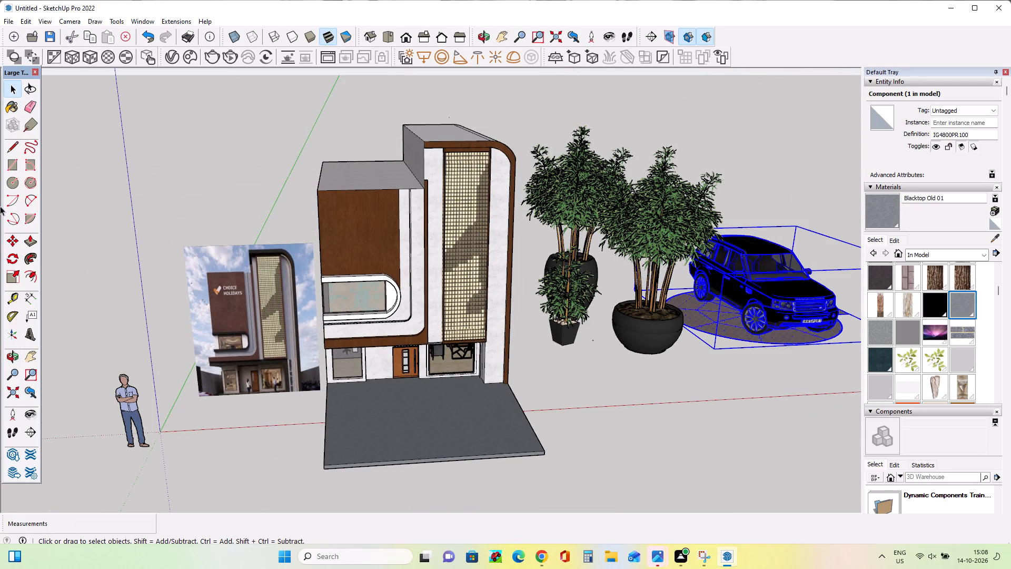
left_click(9, 272)
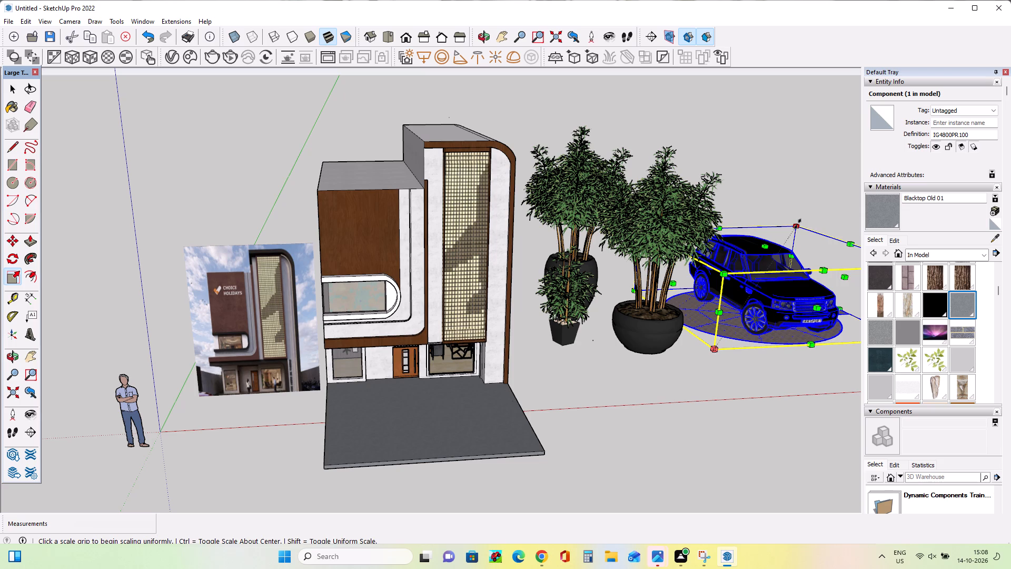
left_click(797, 224)
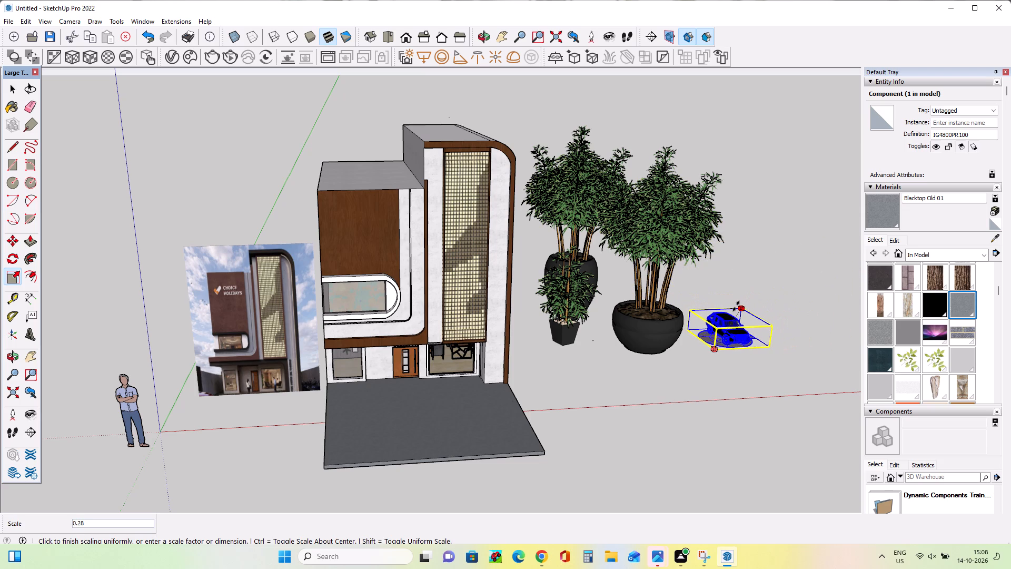
left_click(736, 306)
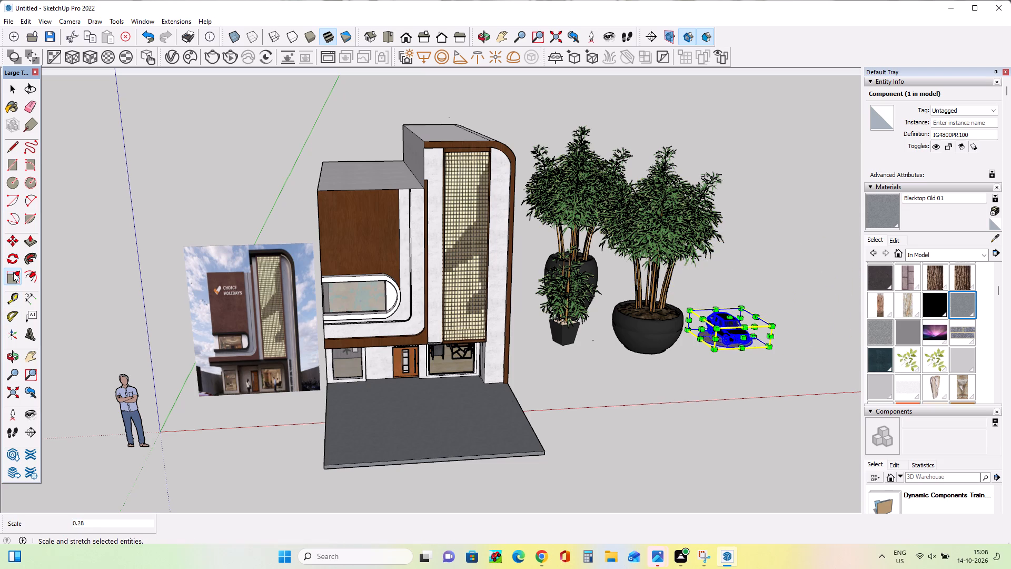
Rotate the scaled car 90 degrees on the ground plane so its side faces the front.
left_click(13, 260)
left_click(764, 371)
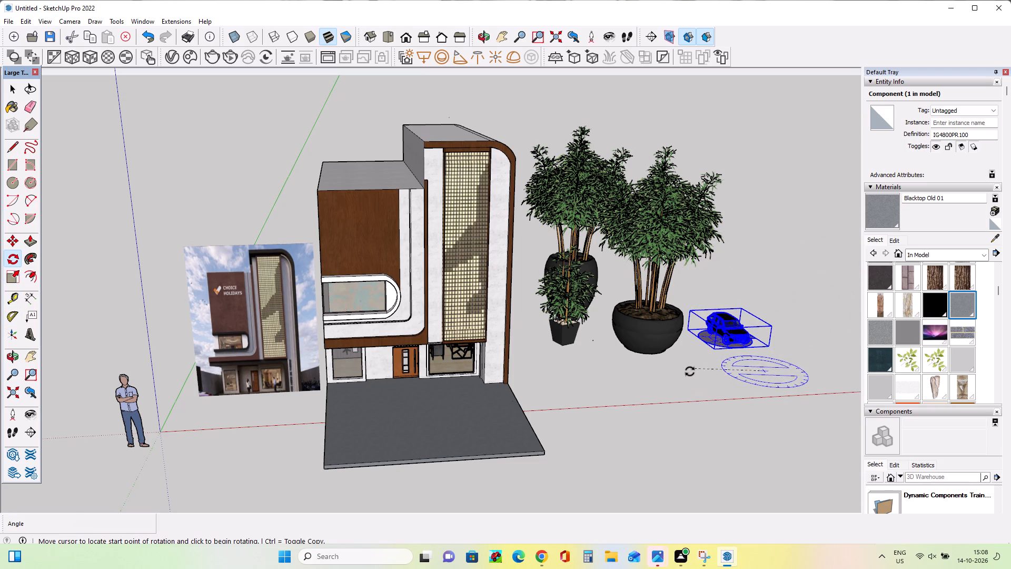
left_click(690, 375)
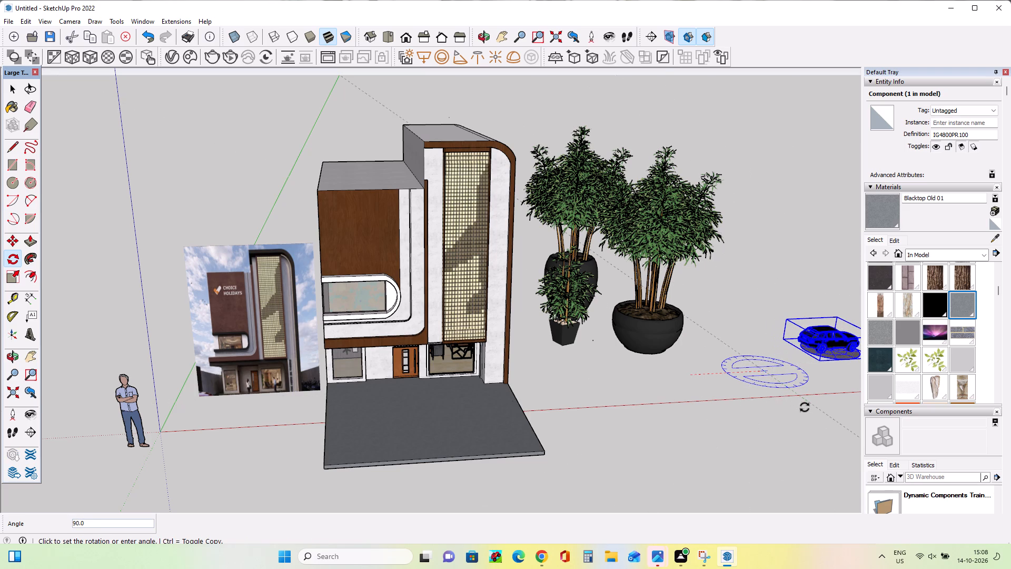
left_click(805, 407)
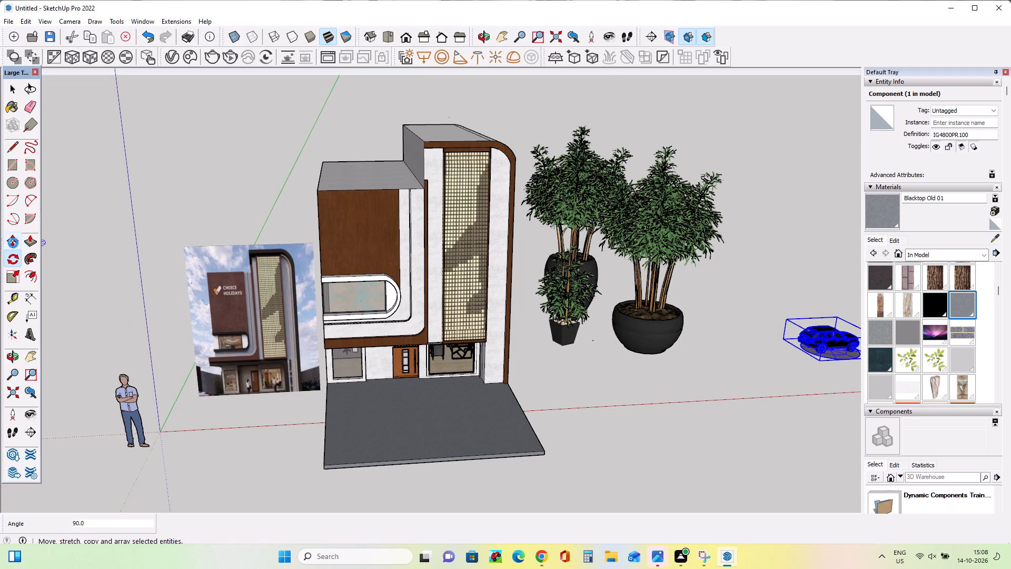
Move the car about 40' 1 3/16" onto the forecourt, in front of the shop window nearest the reference image.
left_click(17, 244)
left_click(14, 240)
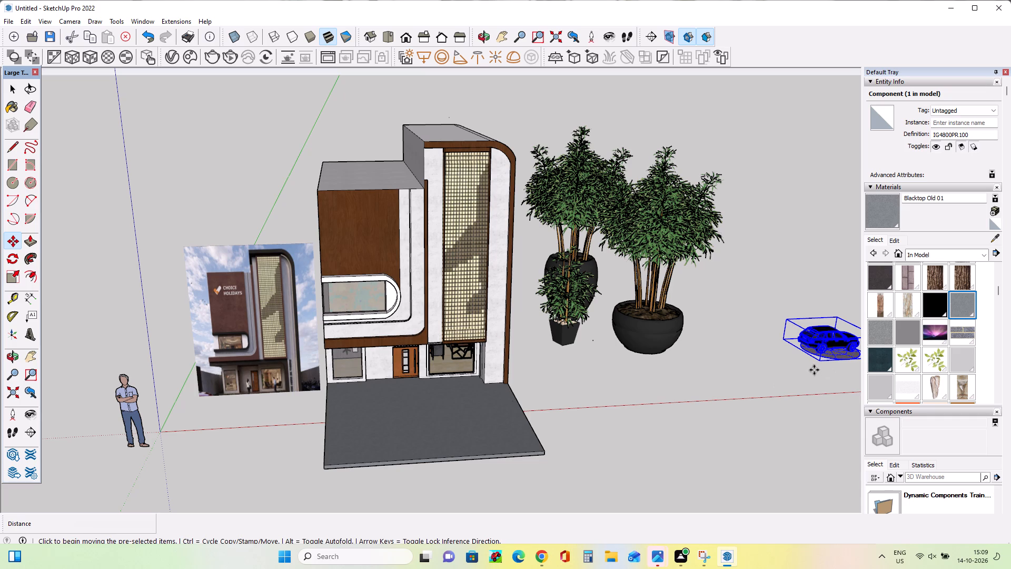
left_click(819, 359)
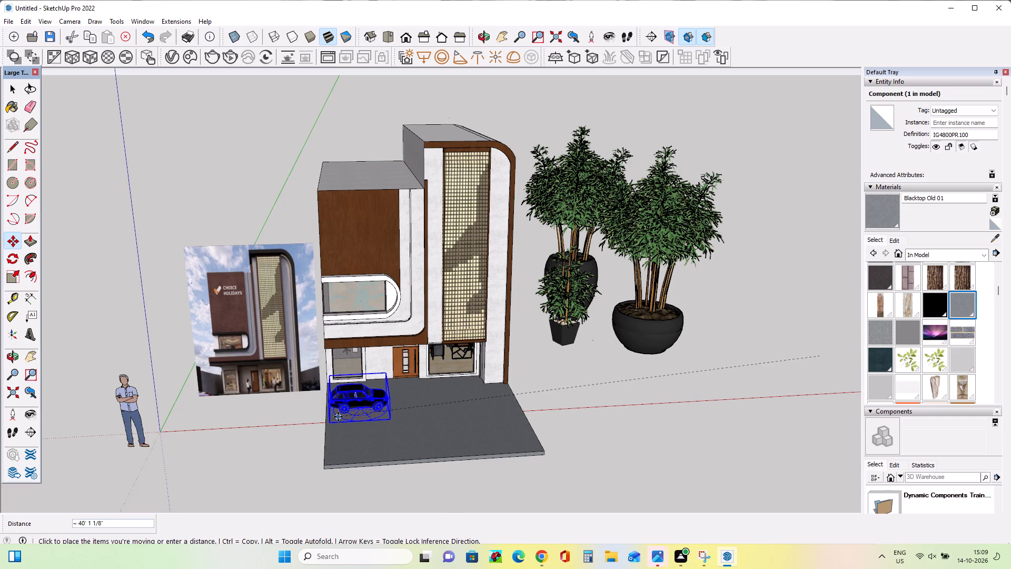
left_click(338, 425)
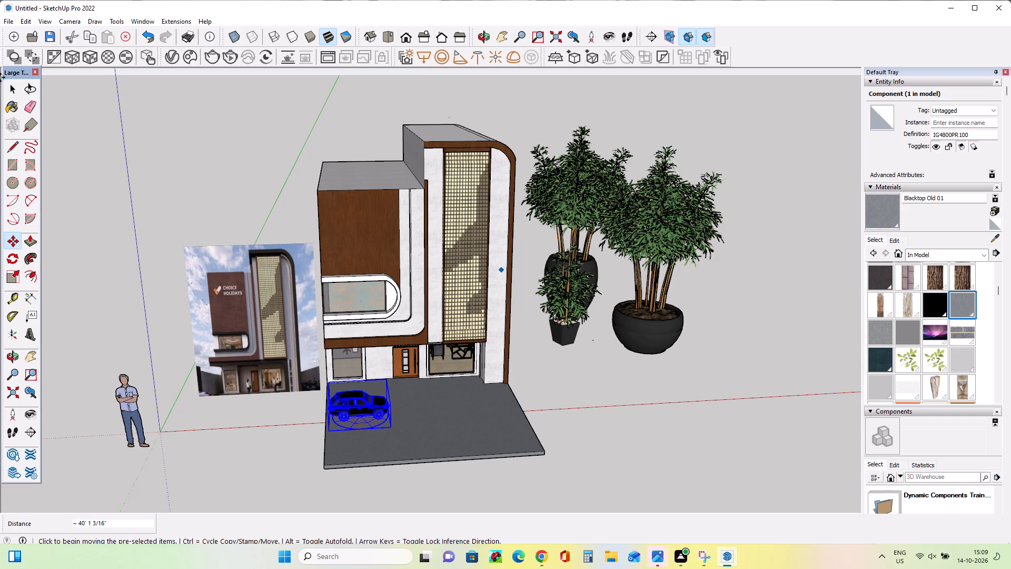
left_click(16, 92)
left_click(48, 105)
Examine the front elevation with the parked car against the reference image from eye-level views.
middle_click_drag(511, 277, 430, 231)
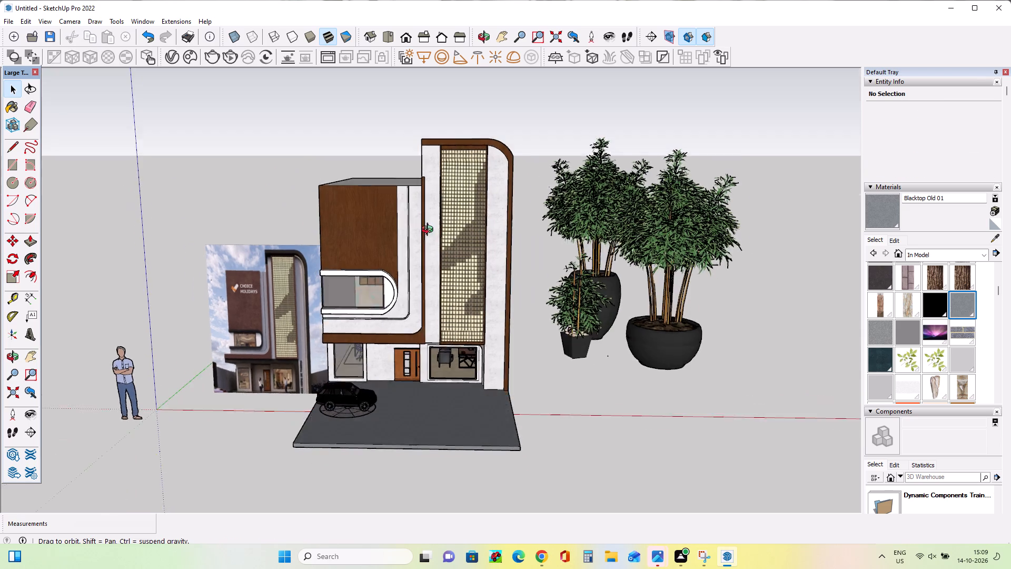
middle_click_drag(430, 231, 422, 259)
scroll(384, 282, "up", 4)
scroll(398, 305, "down", 1)
scroll(398, 305, "up", 3)
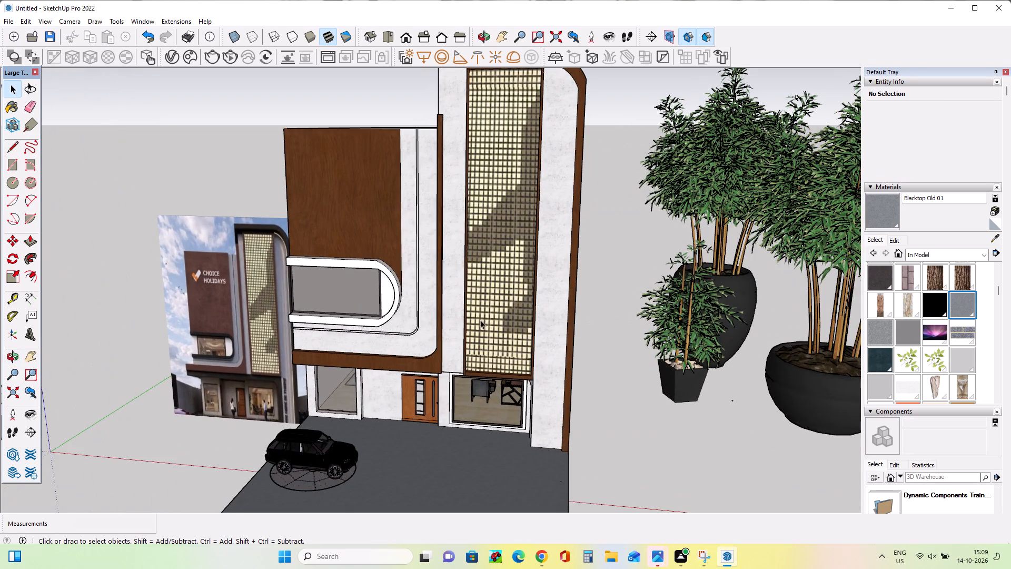
middle_click_drag(482, 320, 521, 282)
scroll(519, 282, "up", 2)
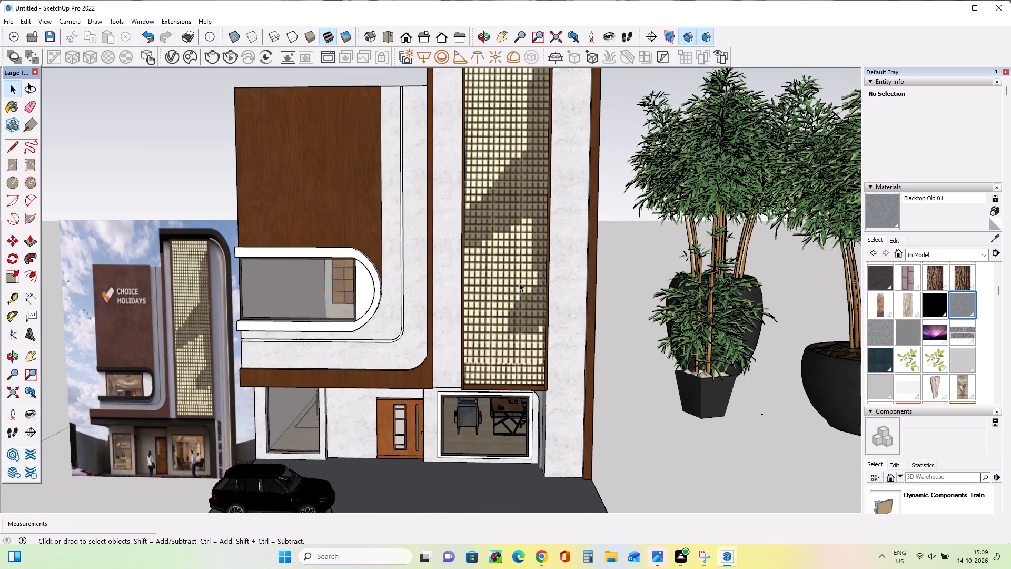
middle_click_drag(522, 282, 529, 269)
scroll(529, 269, "down", 2)
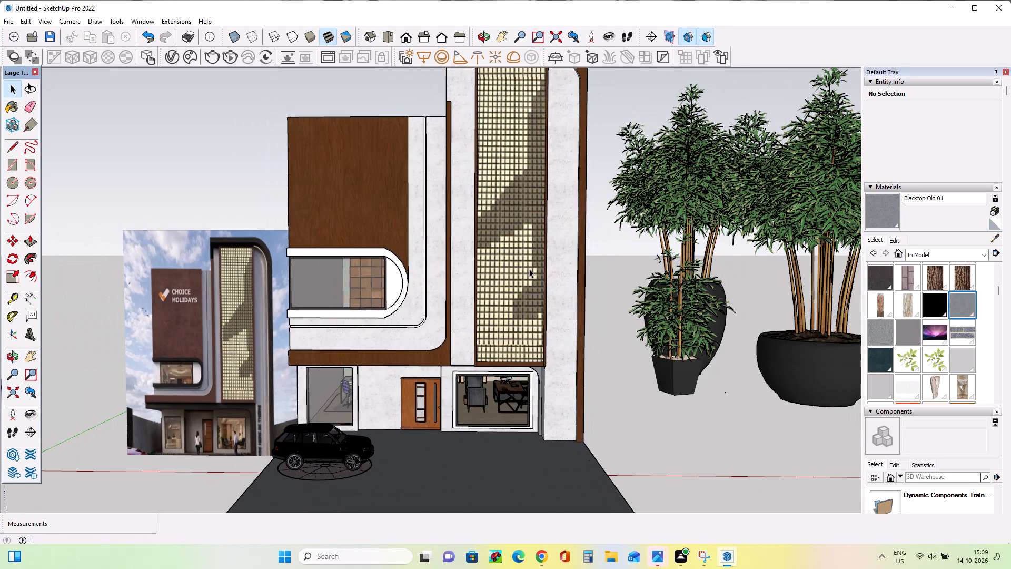
left_click(36, 351)
left_click_drag(410, 222, 404, 240)
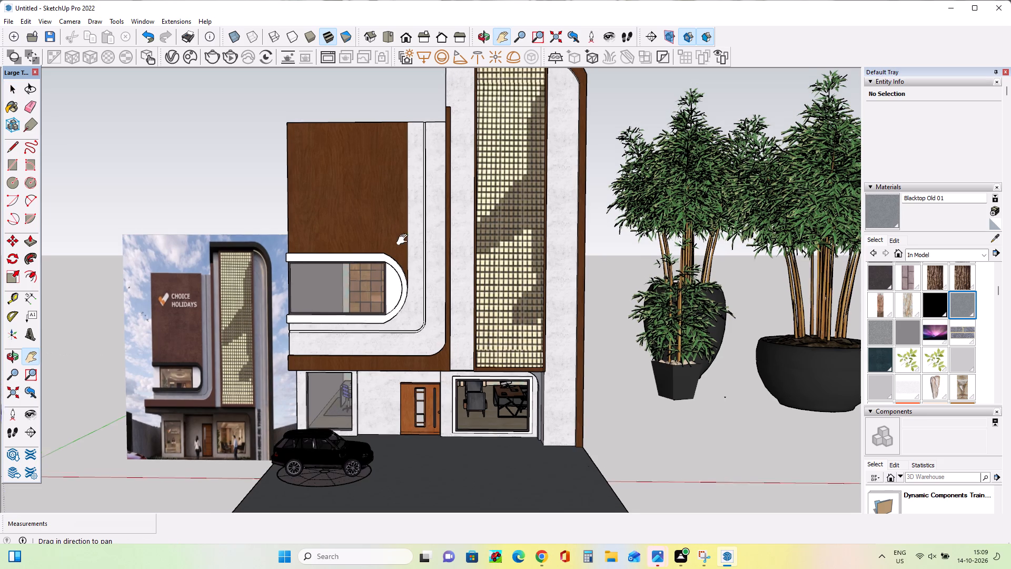
left_click_drag(404, 240, 401, 254)
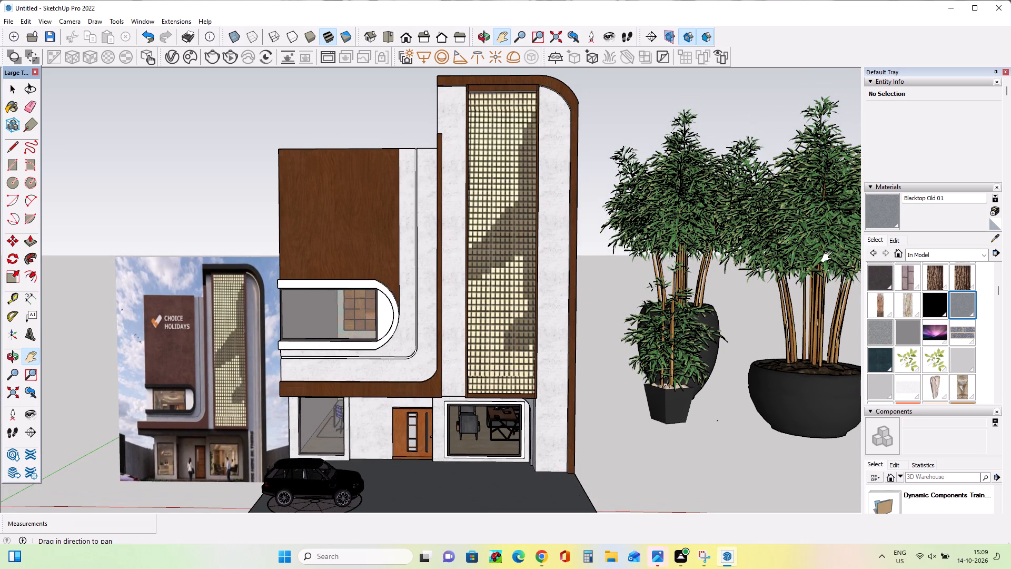
left_click(770, 184)
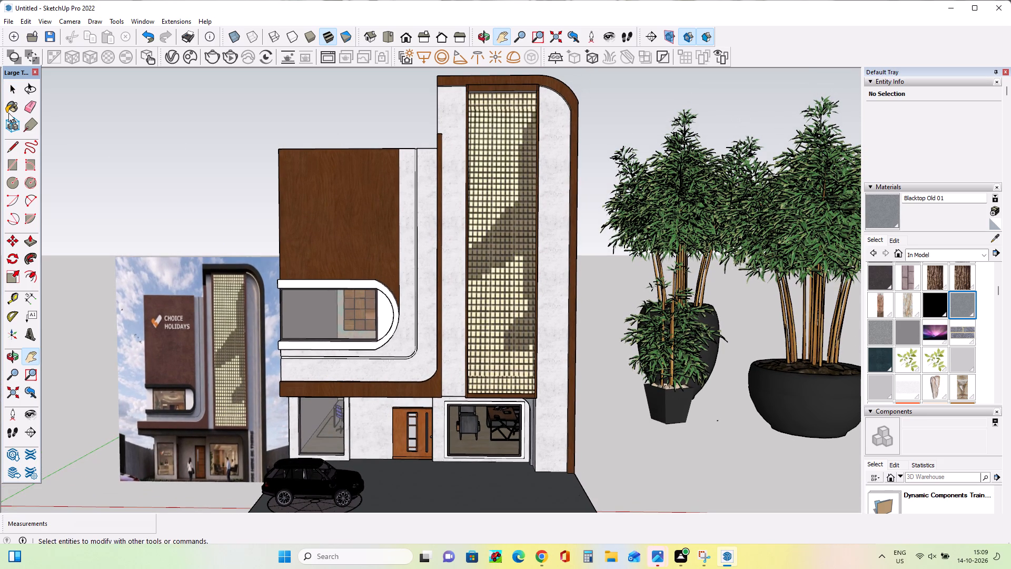
Scale the potted bamboo plants component down uniformly to a factor of about 0.37.
left_click(14, 89)
left_click(804, 235)
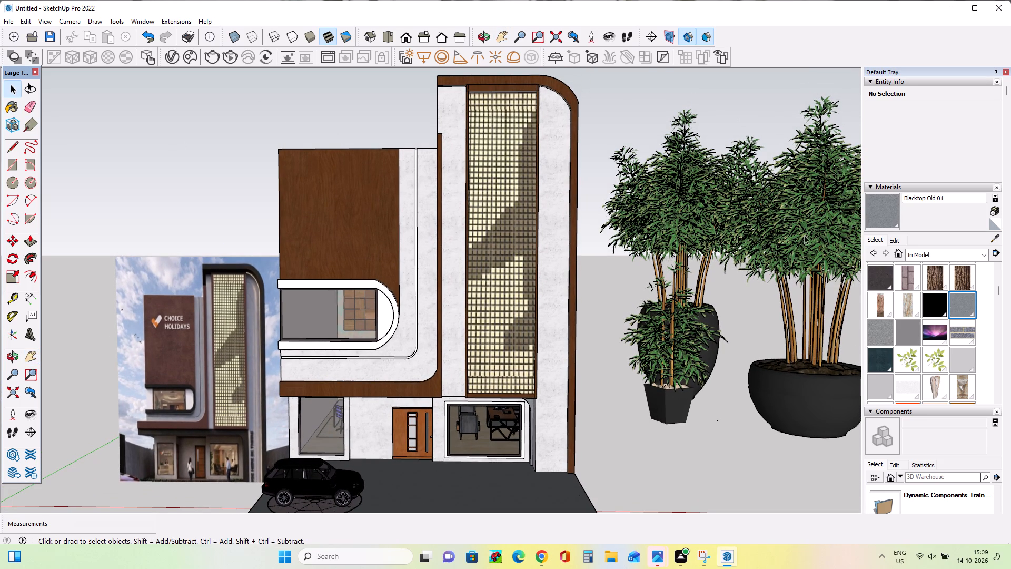
left_click_drag(801, 237, 725, 241)
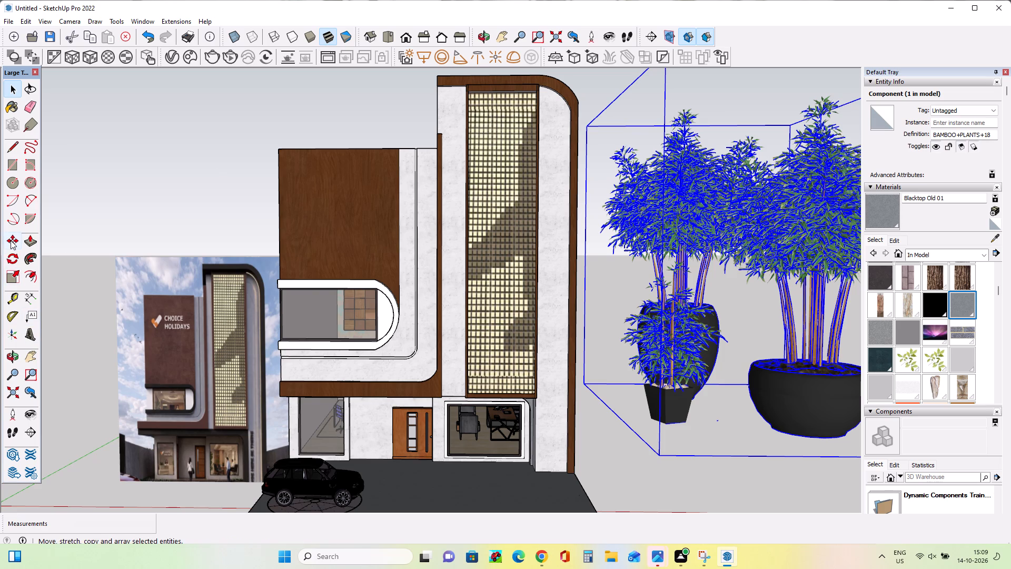
left_click(8, 287)
left_click(12, 280)
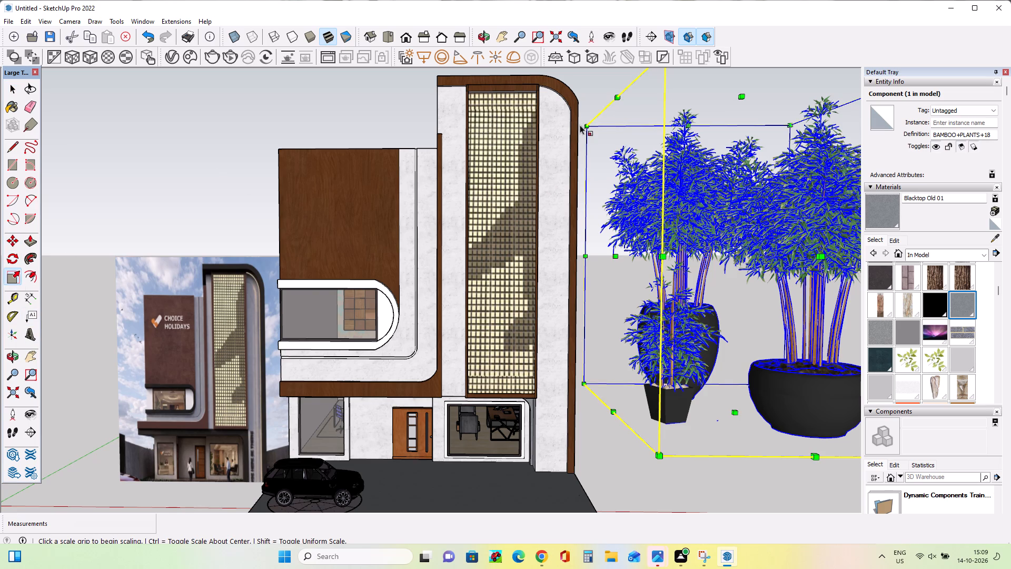
left_click(587, 126)
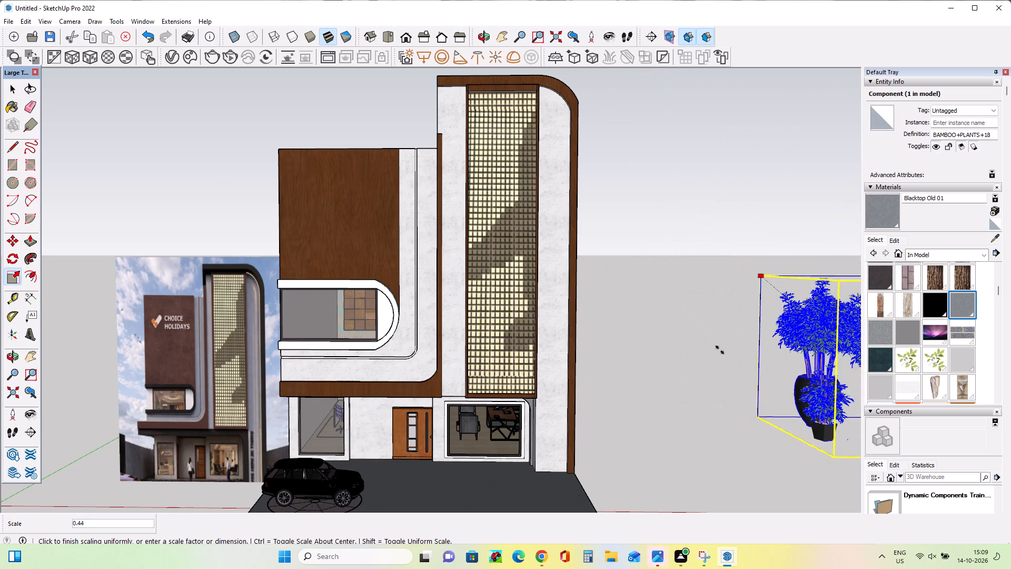
left_click(725, 357)
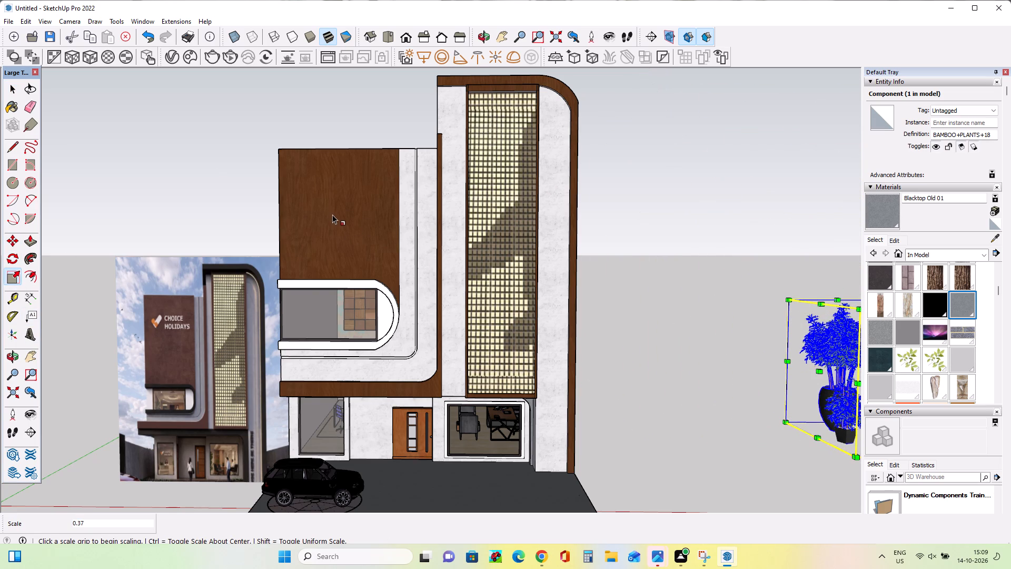
left_click(31, 355)
left_click_drag(851, 407, 746, 385)
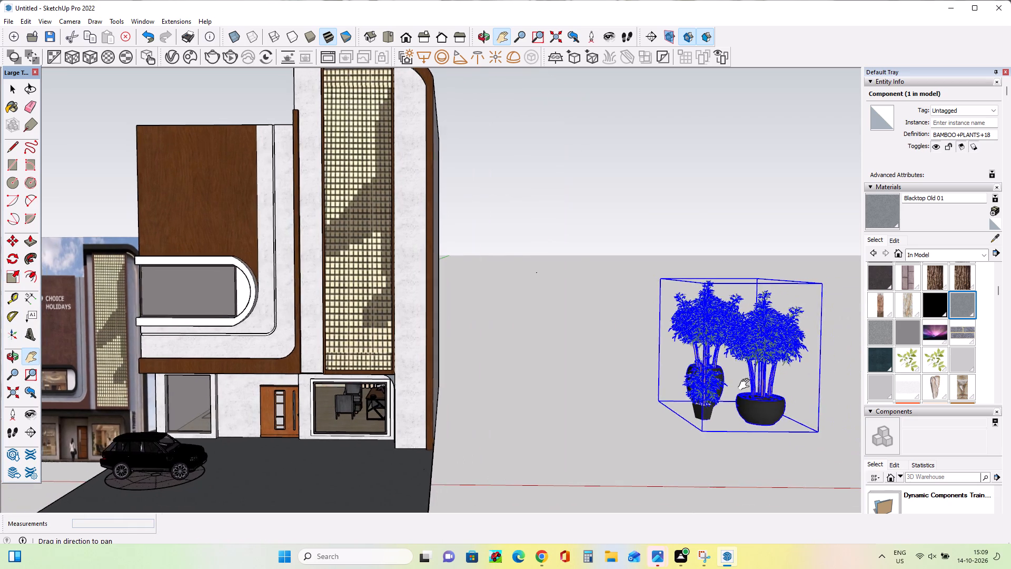
left_click_drag(746, 385, 813, 404)
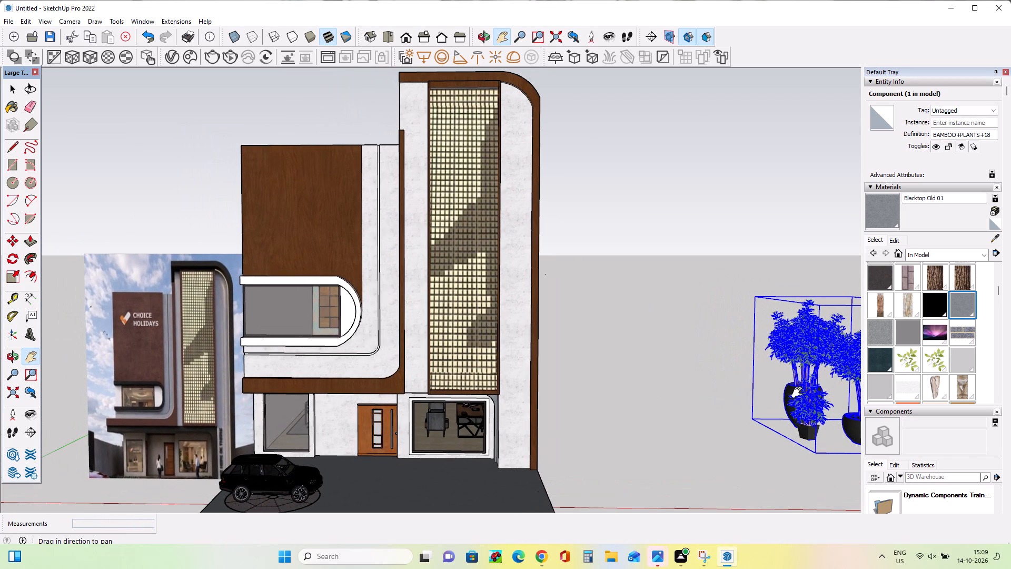
Move the scaled potted plants about 12' 8 3/16" along the red axis to beside the tower's outer edge.
left_click(9, 244)
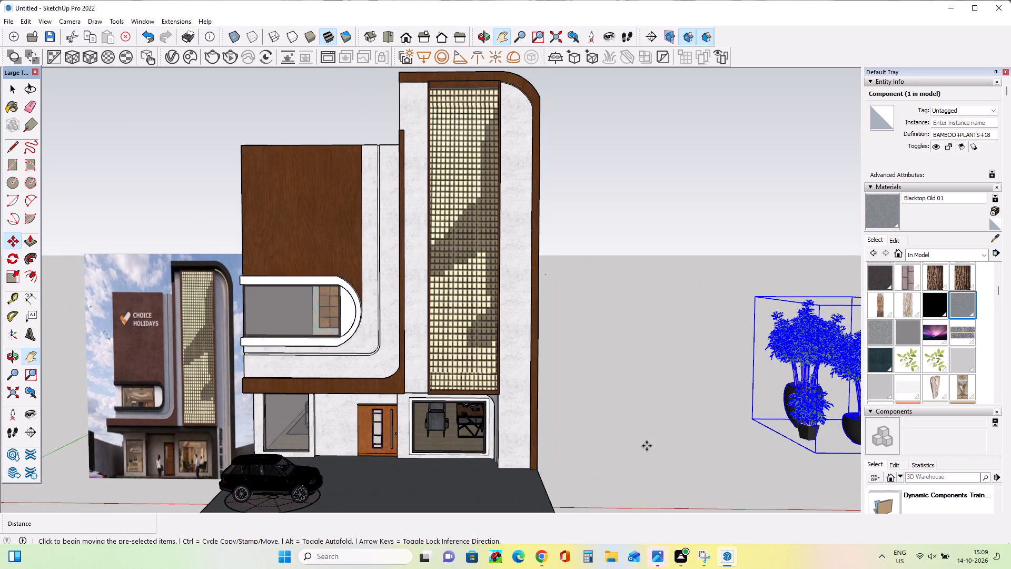
left_click(819, 456)
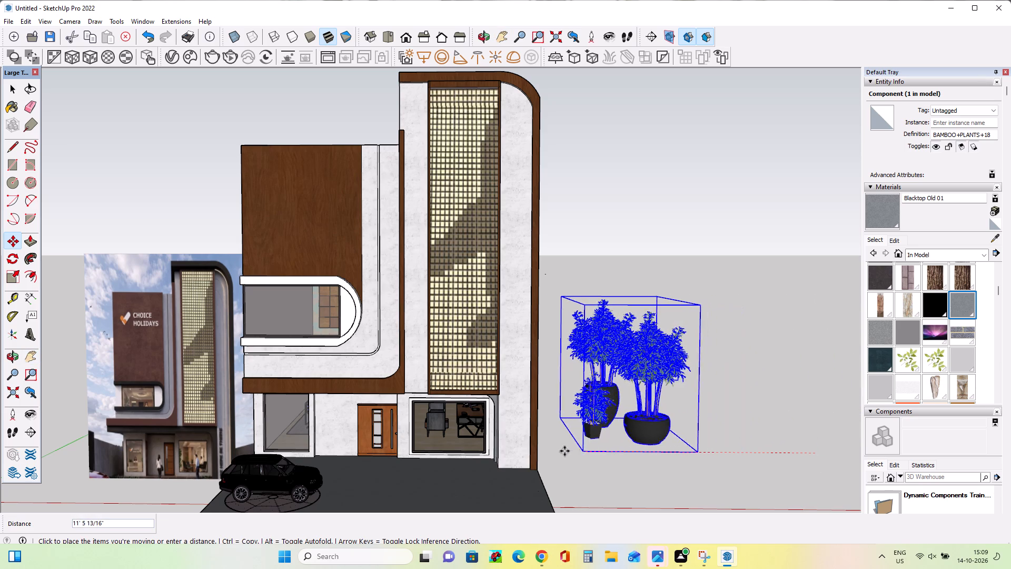
left_click(559, 456)
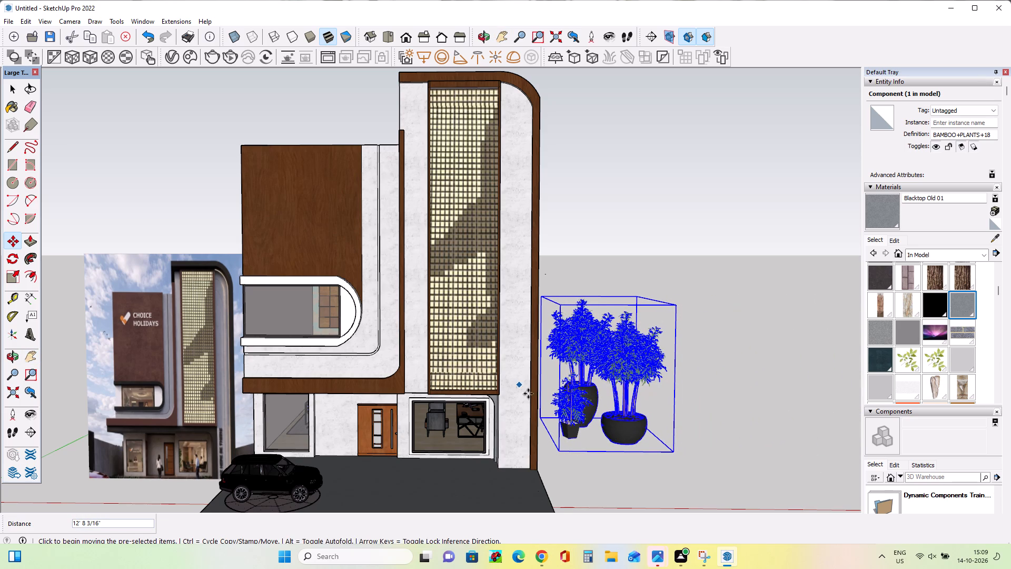
Open the bamboo plants component for editing and group the smallest plant's foliage with its pot.
right_click(579, 415)
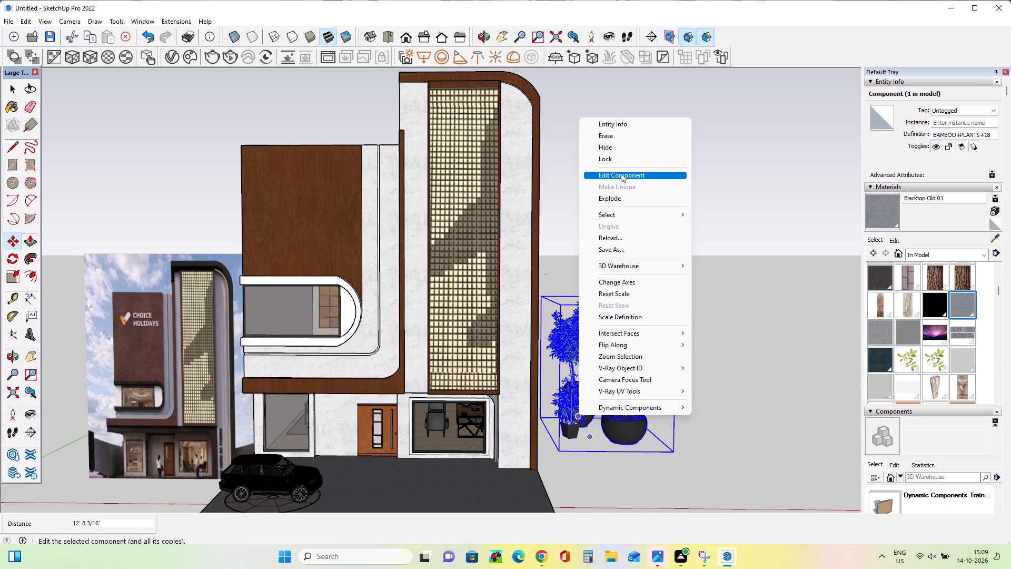
left_click(621, 173)
left_click(571, 407)
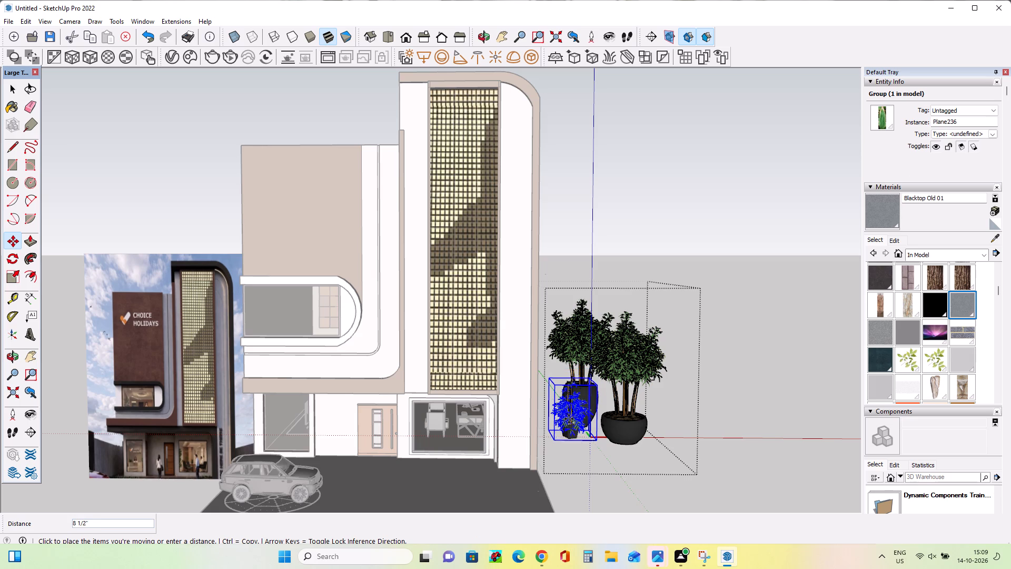
key("Escape")
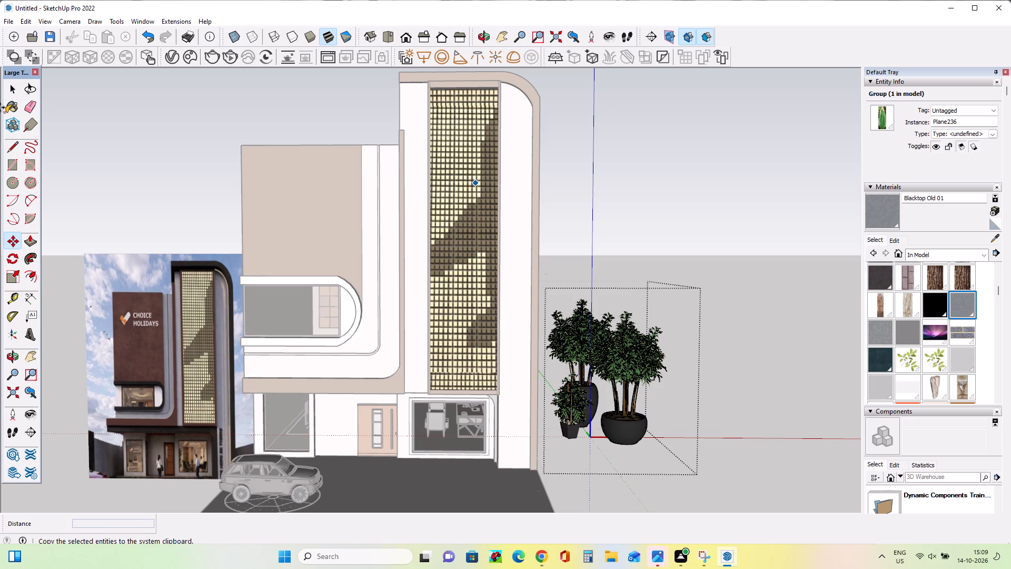
left_click(16, 91)
left_click(572, 394, "ctrl")
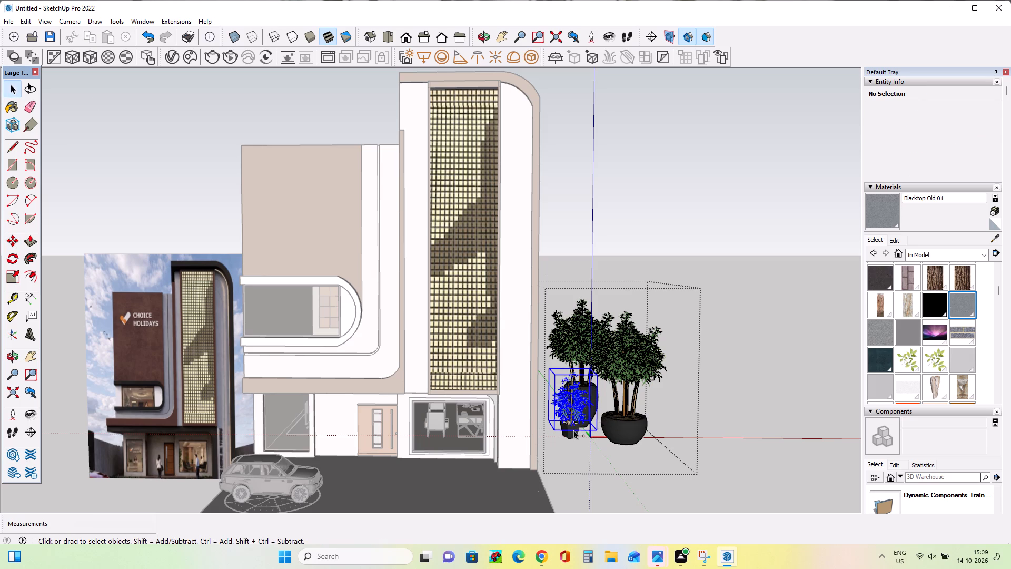
left_click(573, 434, "ctrl")
right_click(578, 416, "ctrl")
right_click(578, 416, "ctrl")
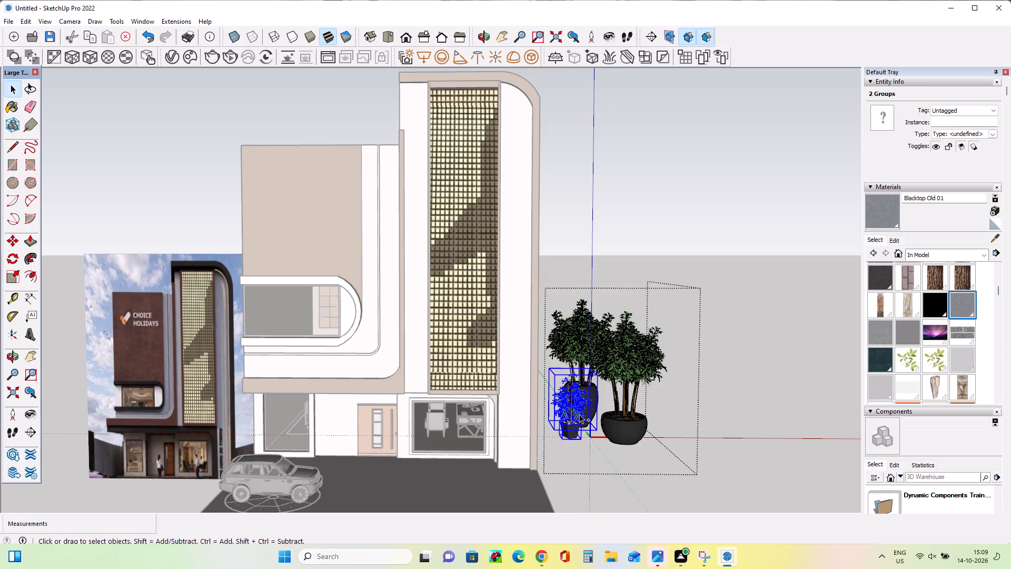
right_click(570, 385)
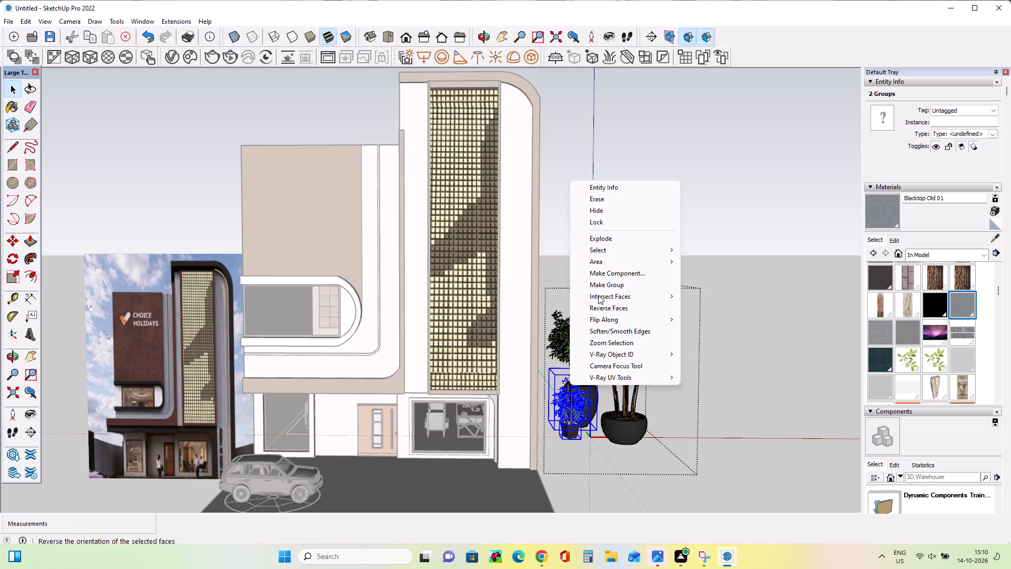
left_click(620, 288)
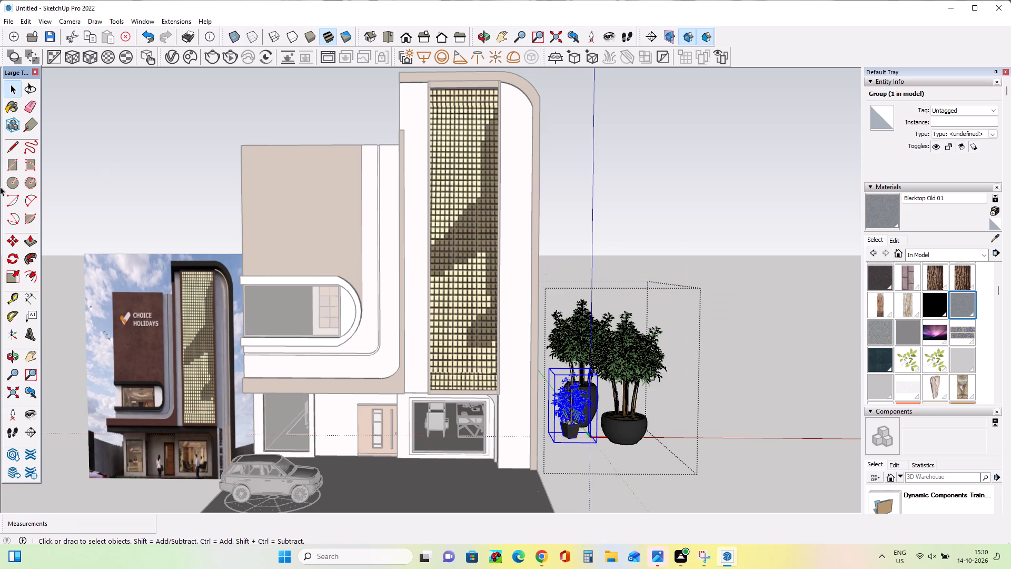
Move the small plant group about 9' 4 7/16" behind the ground-floor shop window beside the door, at its door-side edge.
left_click(17, 240)
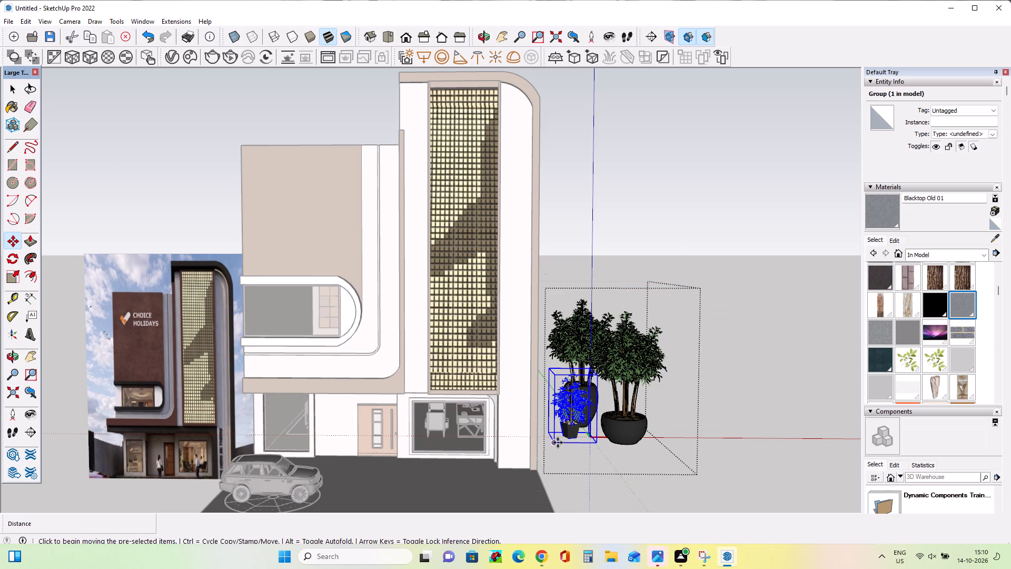
left_click(558, 443)
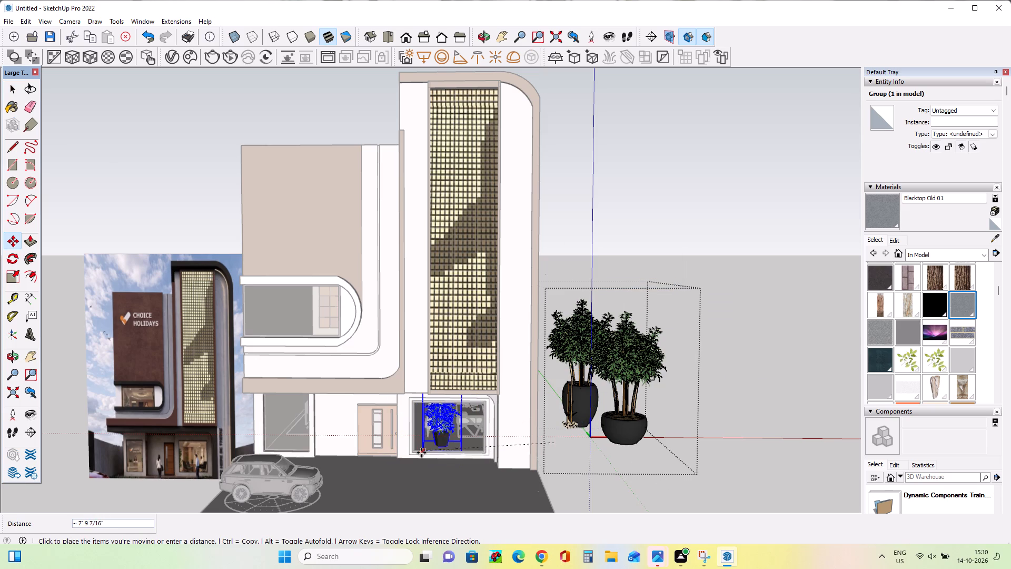
left_click(399, 456)
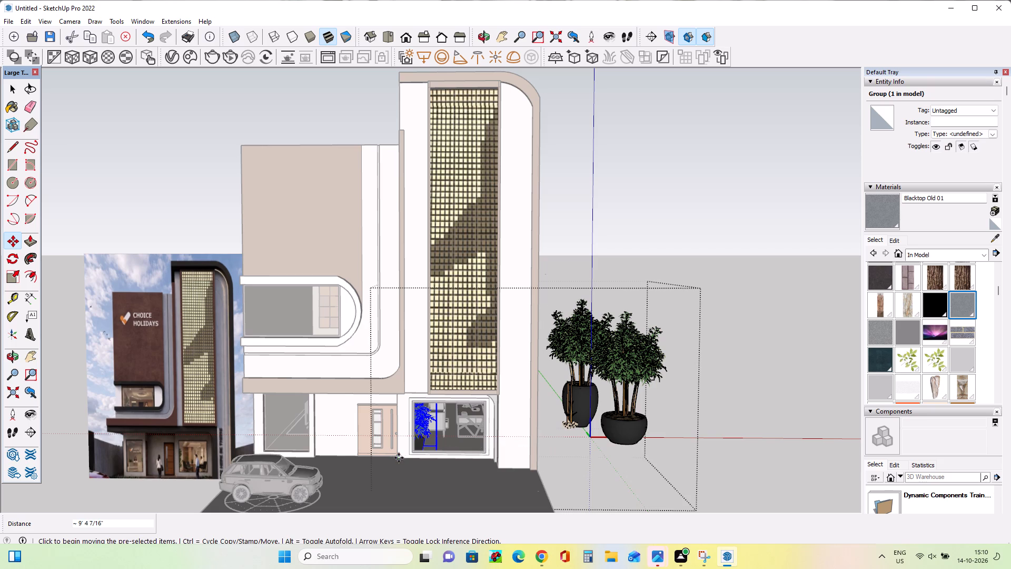
left_click(437, 450)
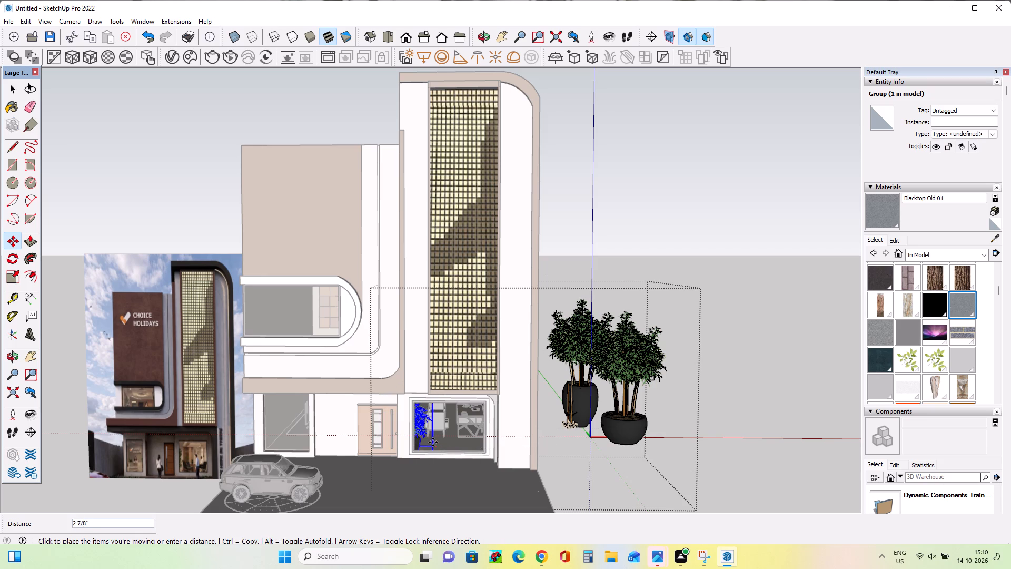
left_click(431, 442)
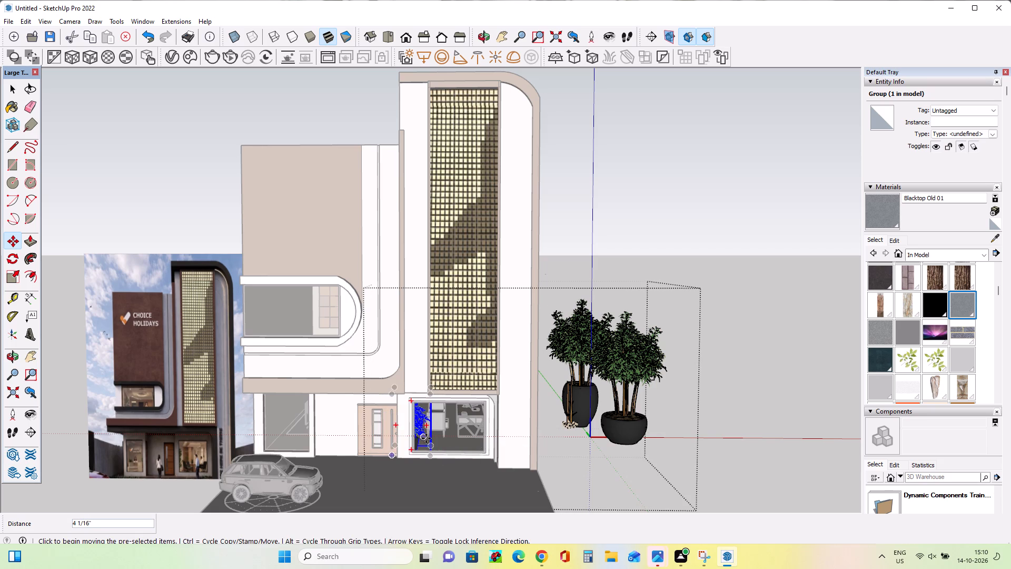
Copy the small potted plant up to the round-ended upper-floor window and shift the copy along the opening.
left_click(428, 446)
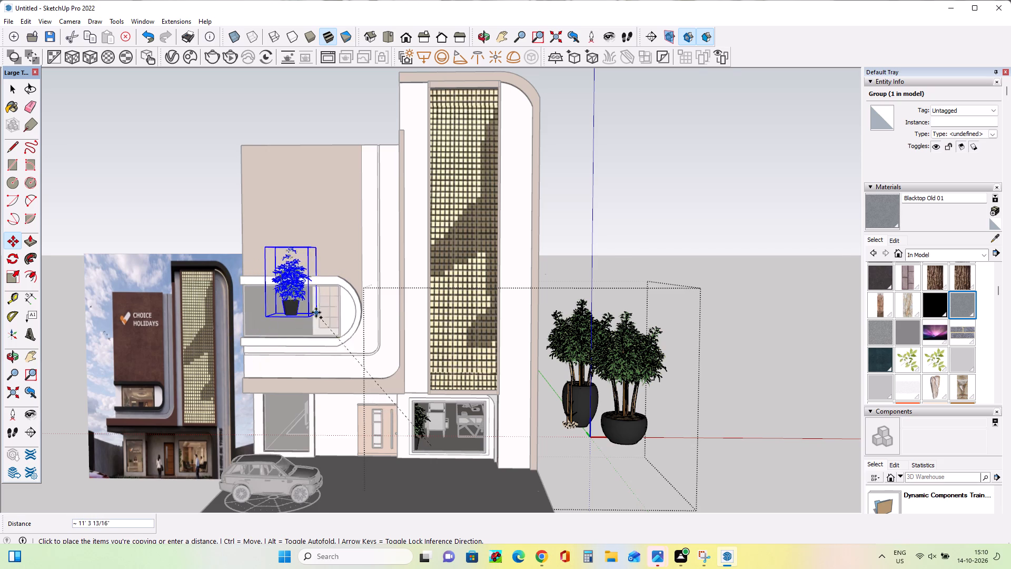
scroll(316, 312, "up", 8)
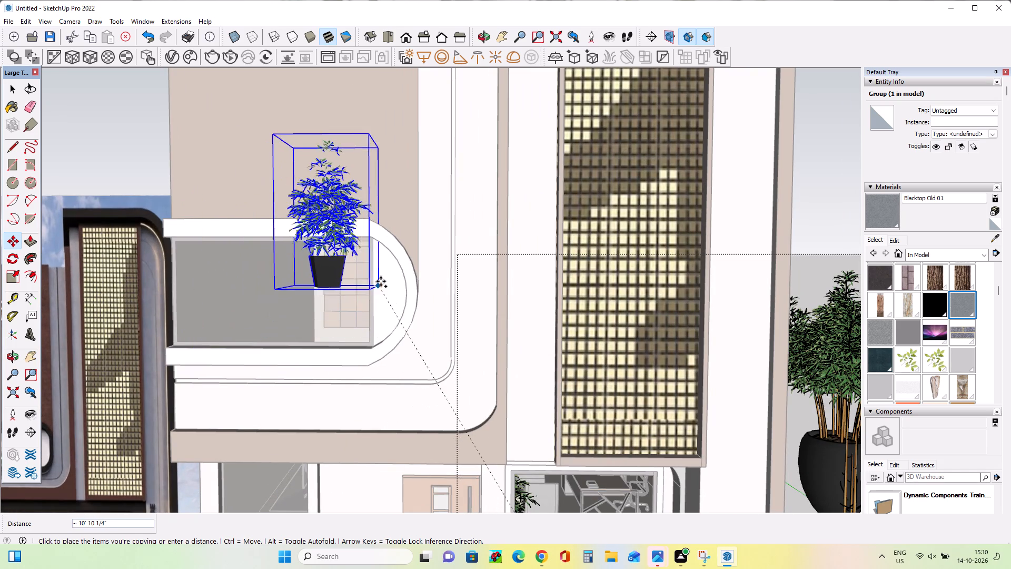
left_click(312, 307)
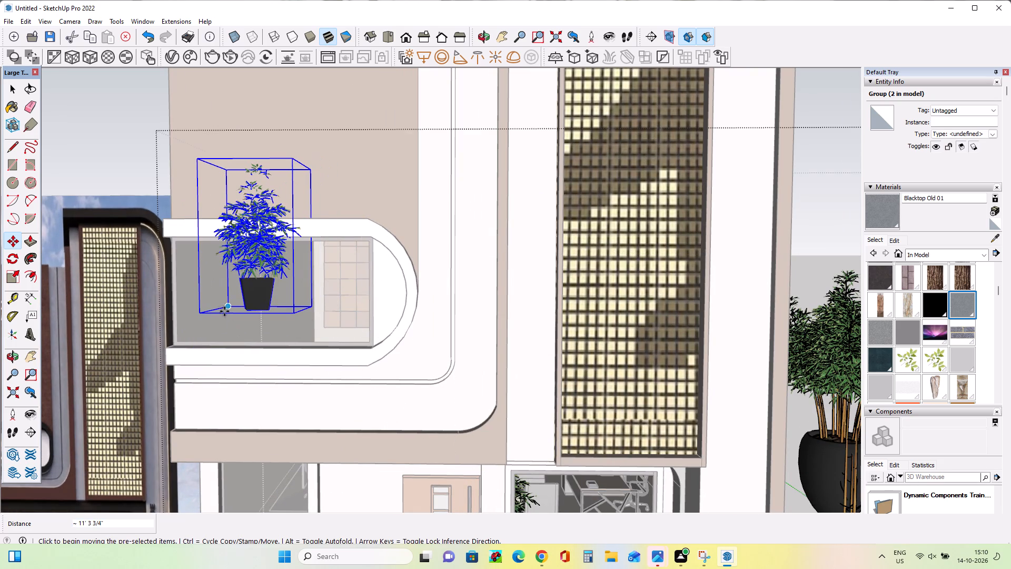
left_click(224, 311)
left_click(263, 311)
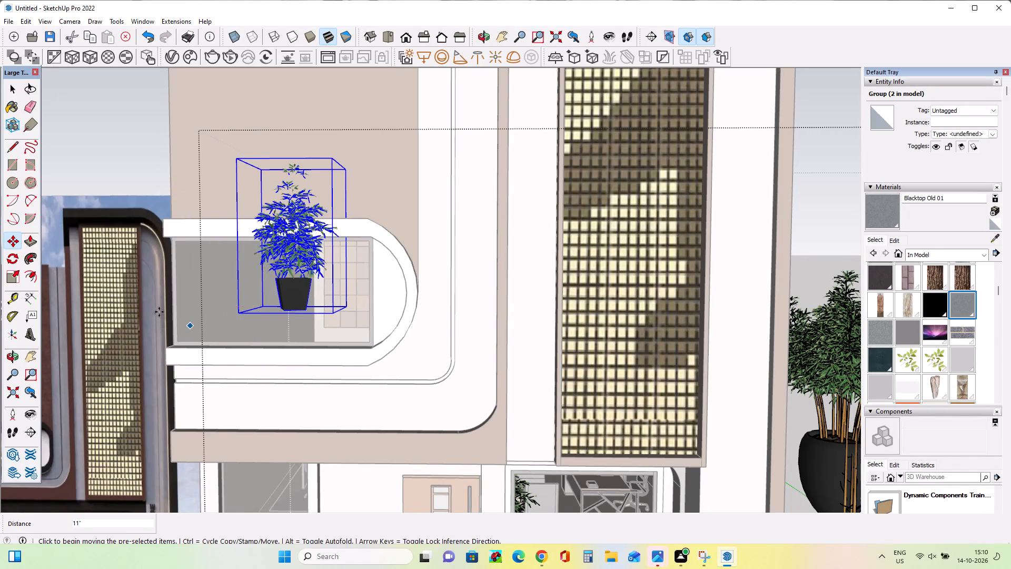
Move the copied plant about 1' 8 3/16" back through the upper window into the room and lower it slightly.
middle_click_drag(273, 313, 531, 297)
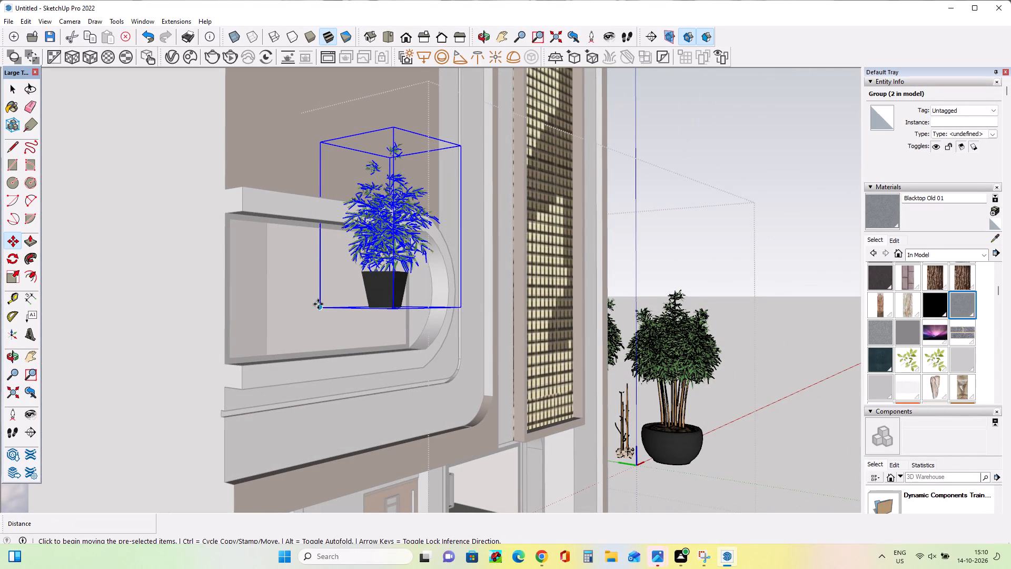
left_click(321, 305)
left_click_drag(257, 328, 213, 308)
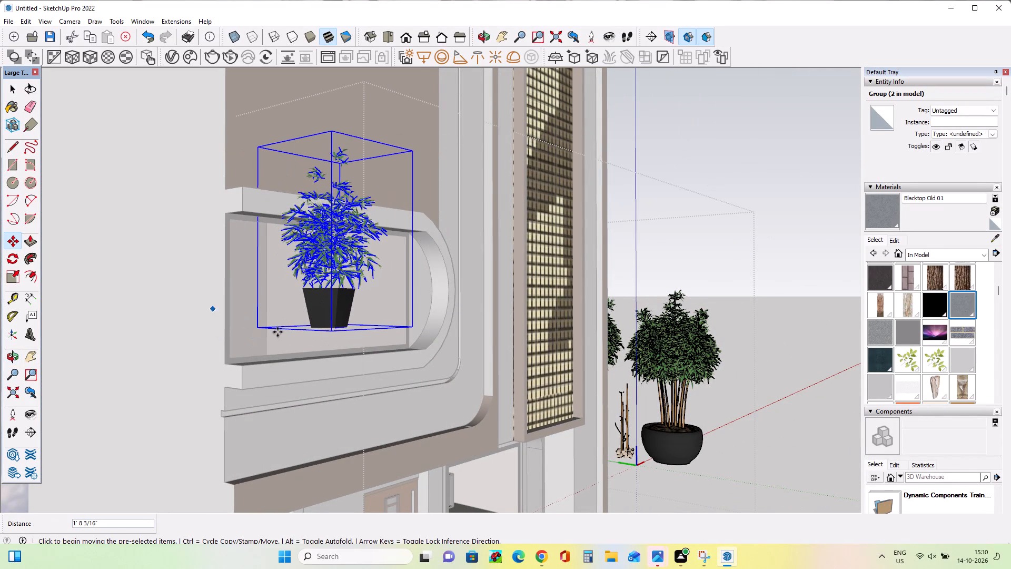
left_click(330, 330)
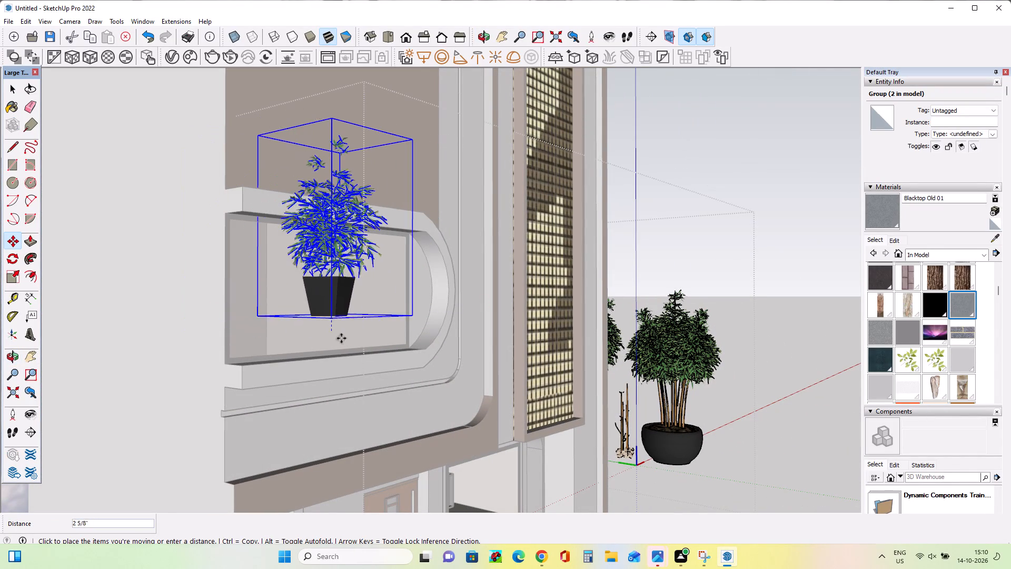
left_click(342, 344)
Move the copied plant about 3' 1 1/8" to the upper window's square end, adjust its height behind the glass, and exit the component.
middle_click_drag(419, 317, 259, 355)
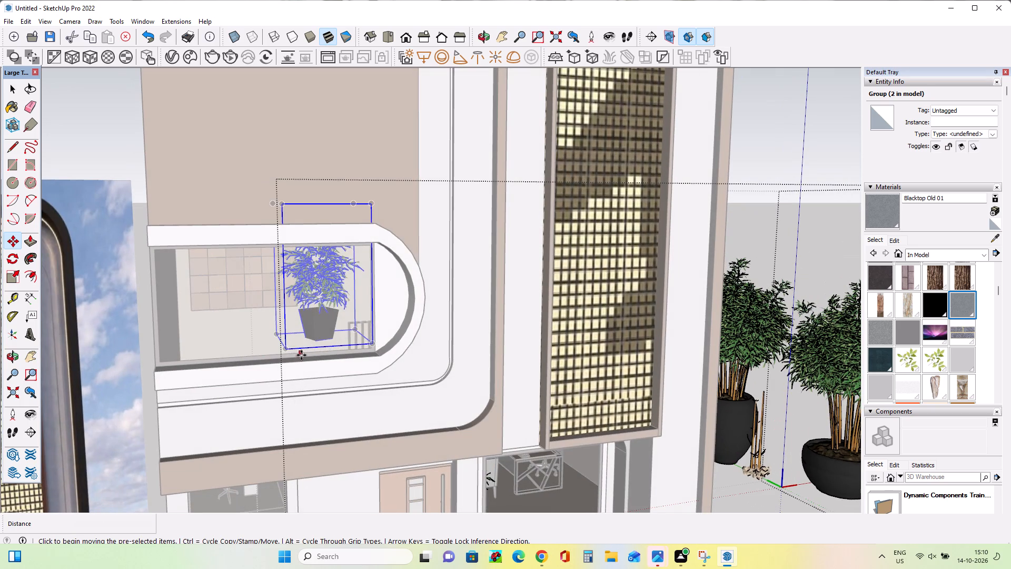
left_click(296, 349)
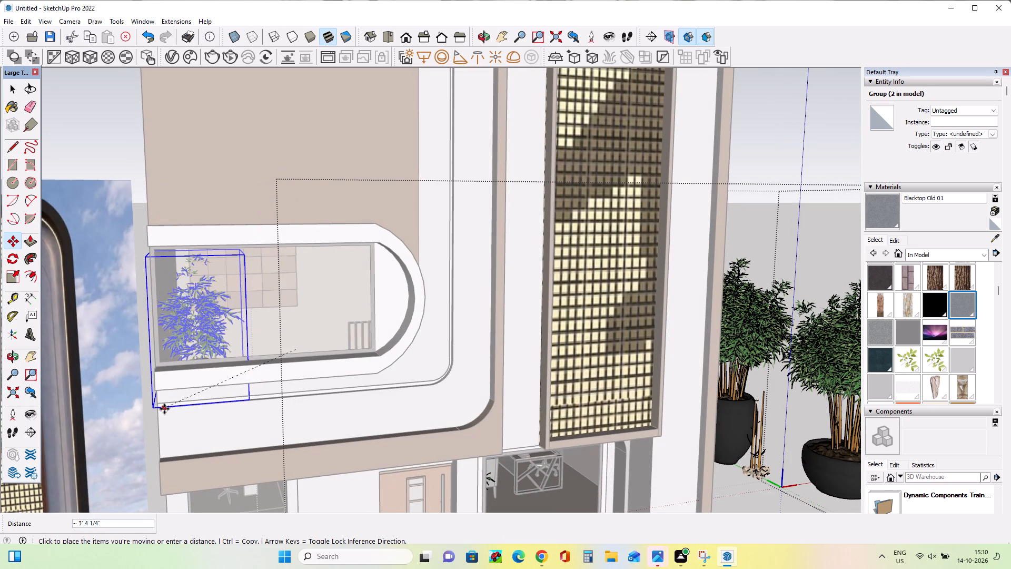
left_click(169, 388)
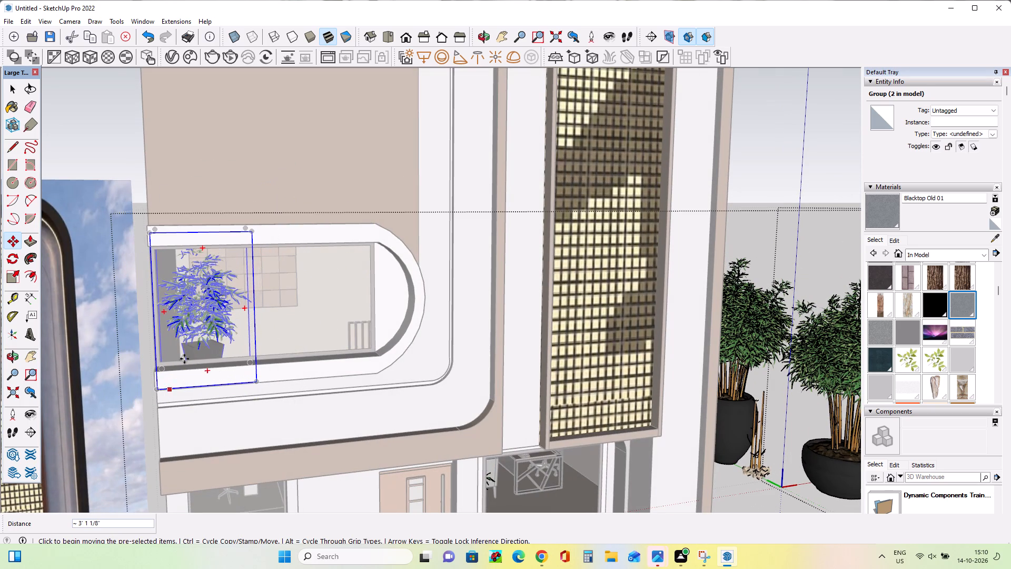
left_click(207, 302)
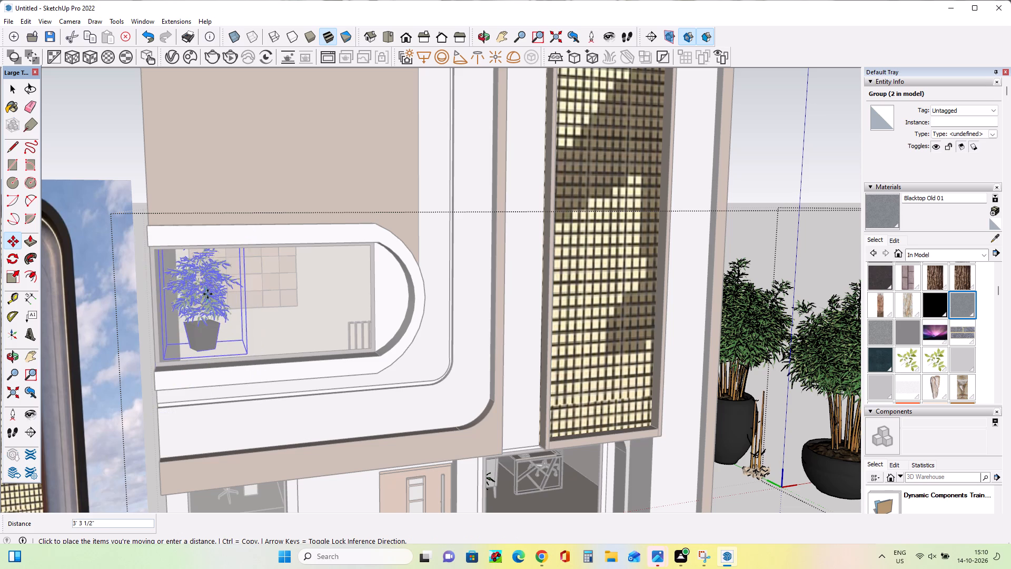
left_click(207, 298)
middle_click_drag(234, 336, 207, 291)
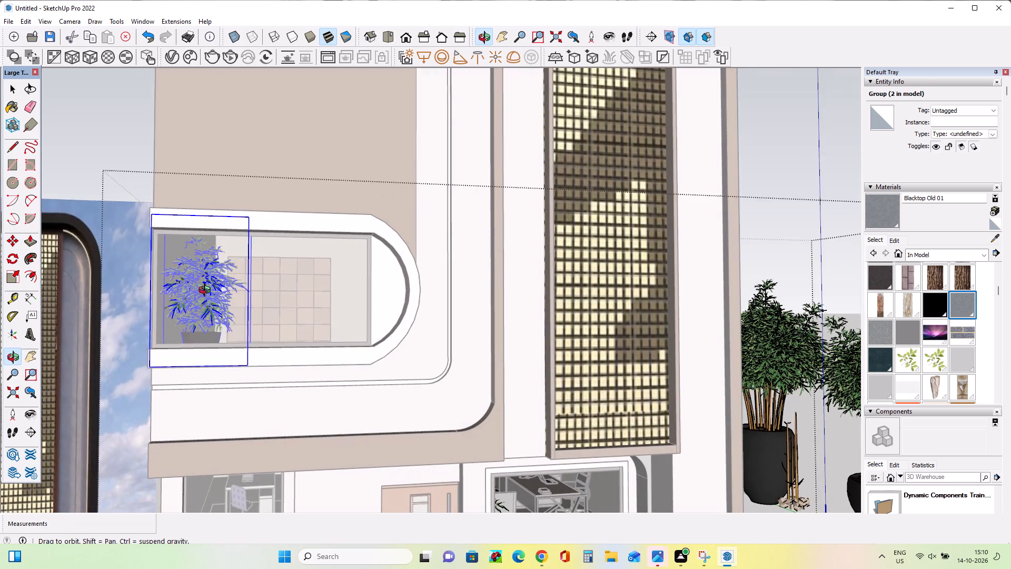
middle_click_drag(207, 291, 207, 290)
left_click(207, 216)
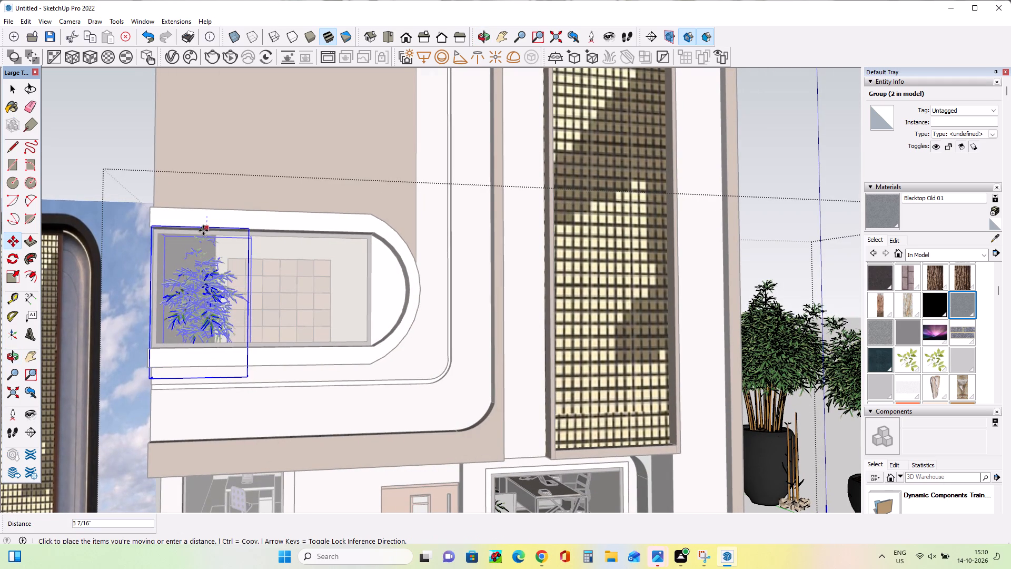
left_click(203, 232)
middle_click_drag(282, 320, 264, 338)
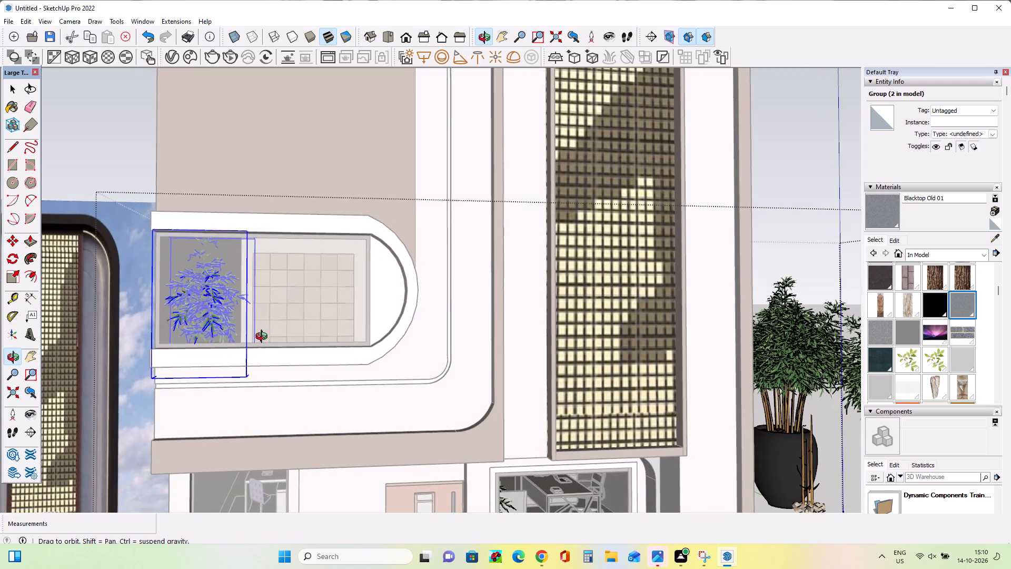
middle_click_drag(264, 338, 264, 339)
left_click(15, 87)
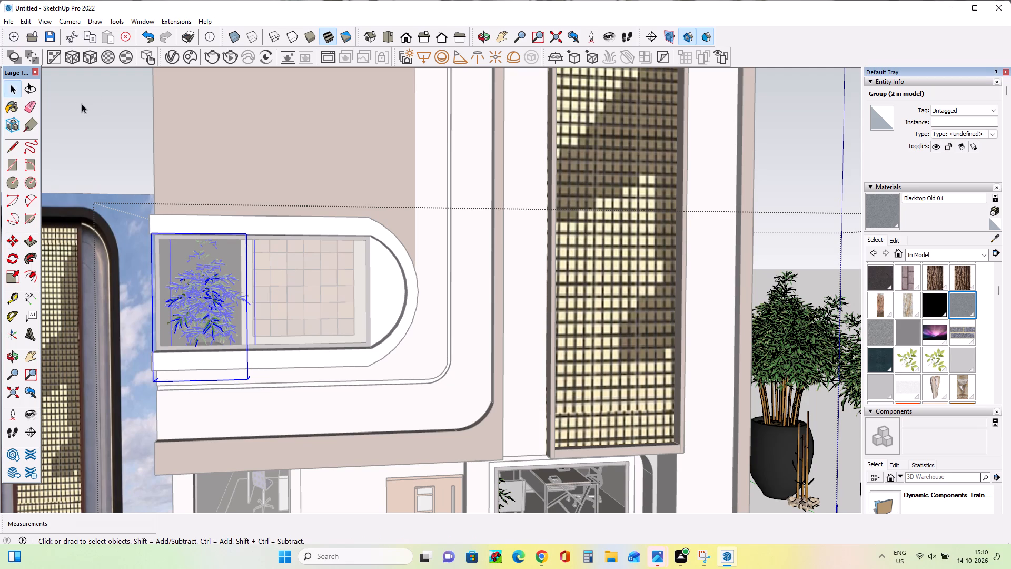
double_click(80, 107)
Examine the front elevation with the plants placed behind the windows against the reference image.
scroll(65, 112, "down", 5)
scroll(162, 138, "down", 2)
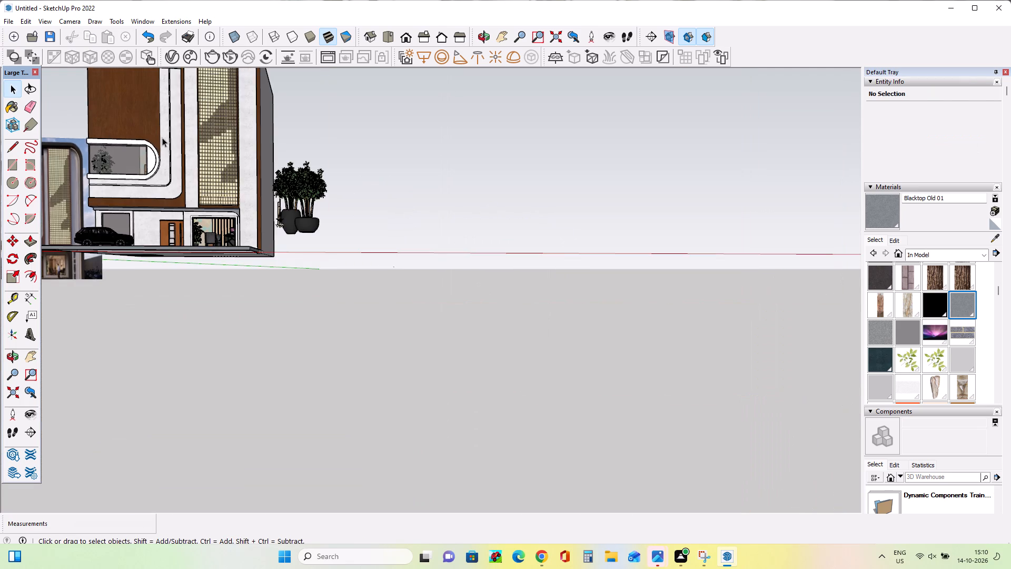
scroll(162, 138, "down", 1)
scroll(176, 151, "up", 5)
scroll(329, 217, "up", 4)
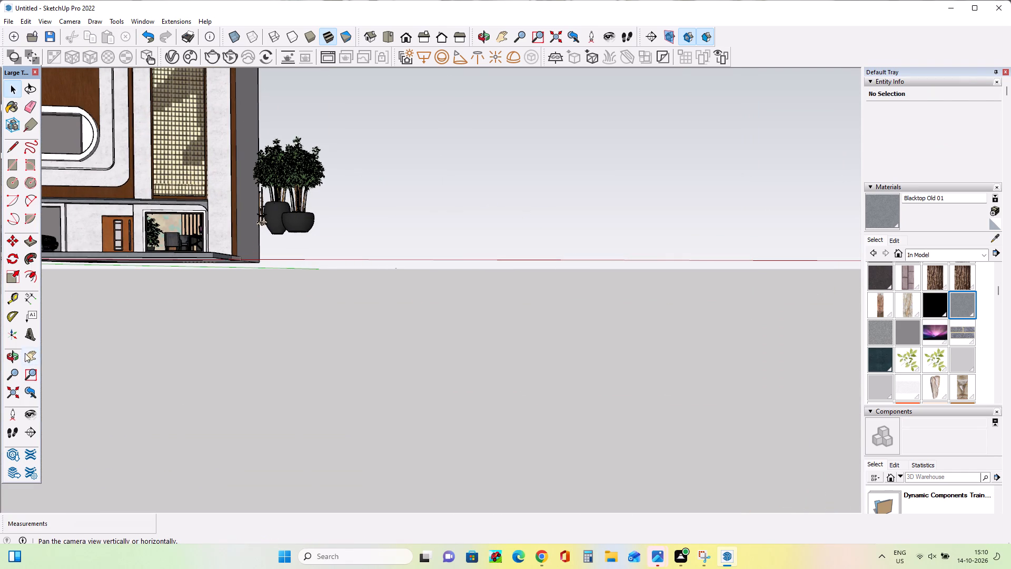
left_click(28, 352)
left_click_drag(171, 187, 424, 363)
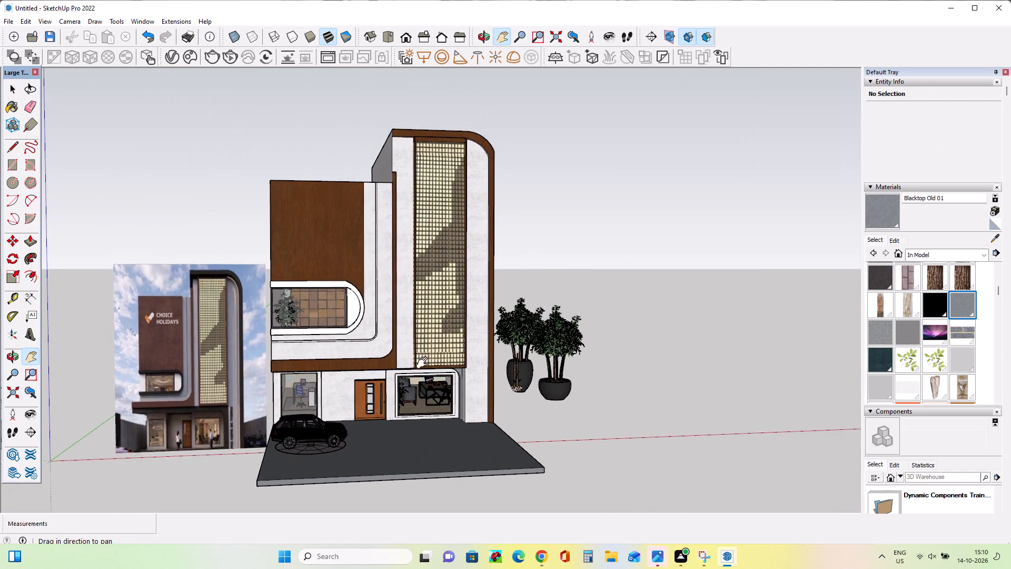
left_click_drag(424, 363, 424, 364)
scroll(421, 361, "up", 4)
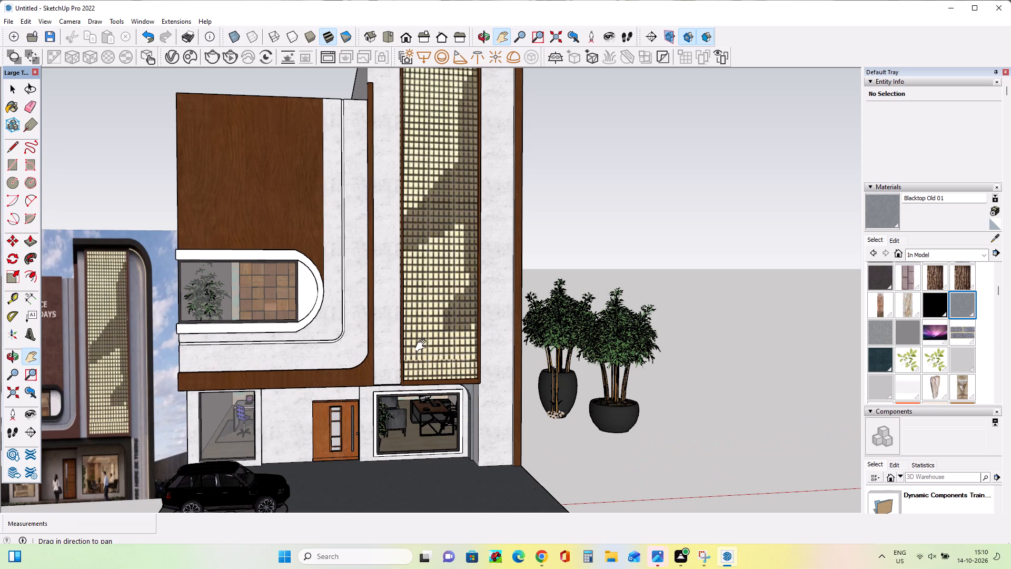
scroll(422, 340, "down", 1)
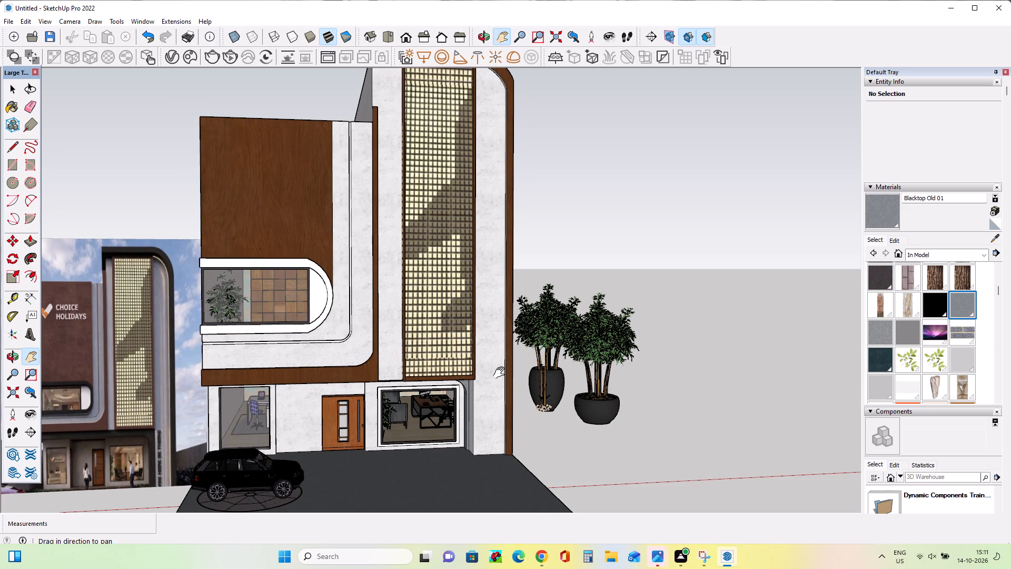
Open the BAMBOO+PLANTS+18 component for editing and delete the pebbles at the base of the tall potted plant.
middle_click_drag(481, 376, 481, 389)
right_click(481, 389)
left_click(573, 280)
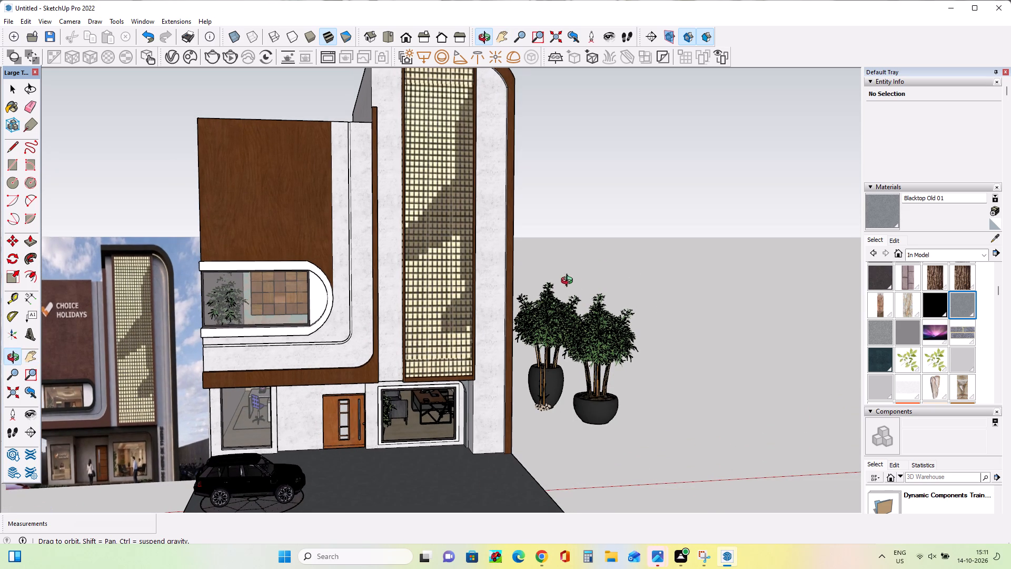
middle_click_drag(432, 302, 434, 318)
scroll(434, 318, "down", 1)
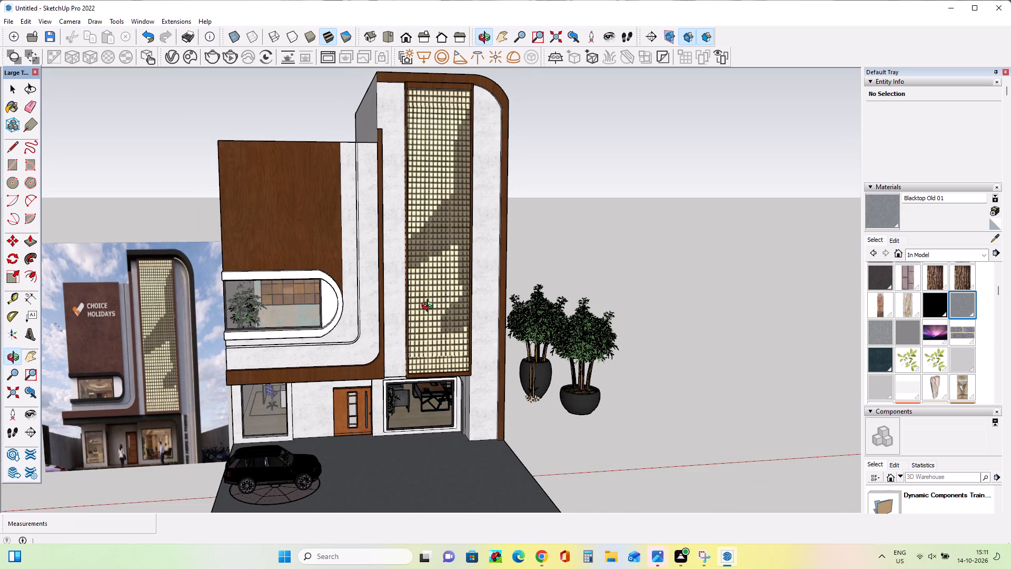
left_click(16, 93)
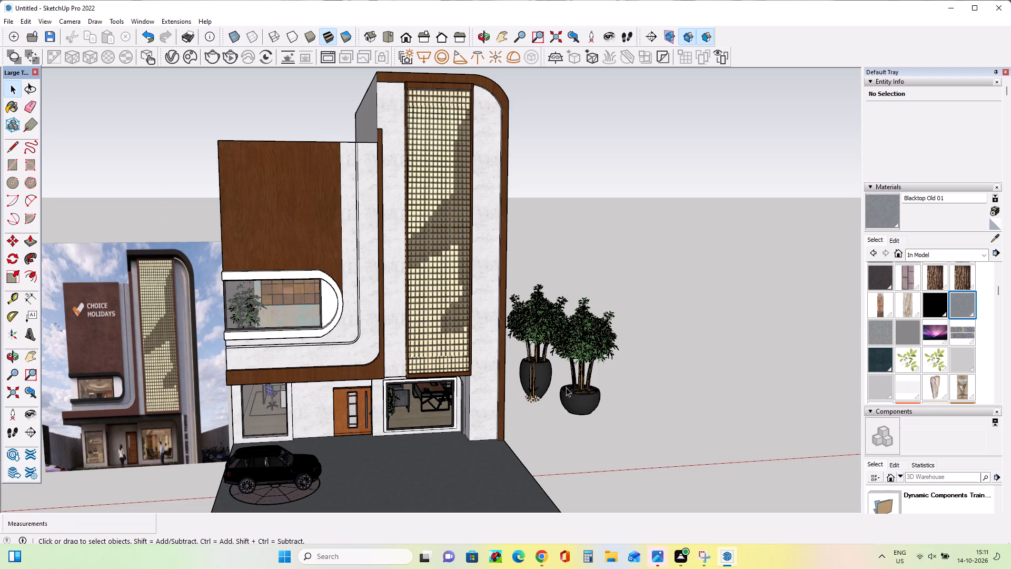
left_click(540, 366)
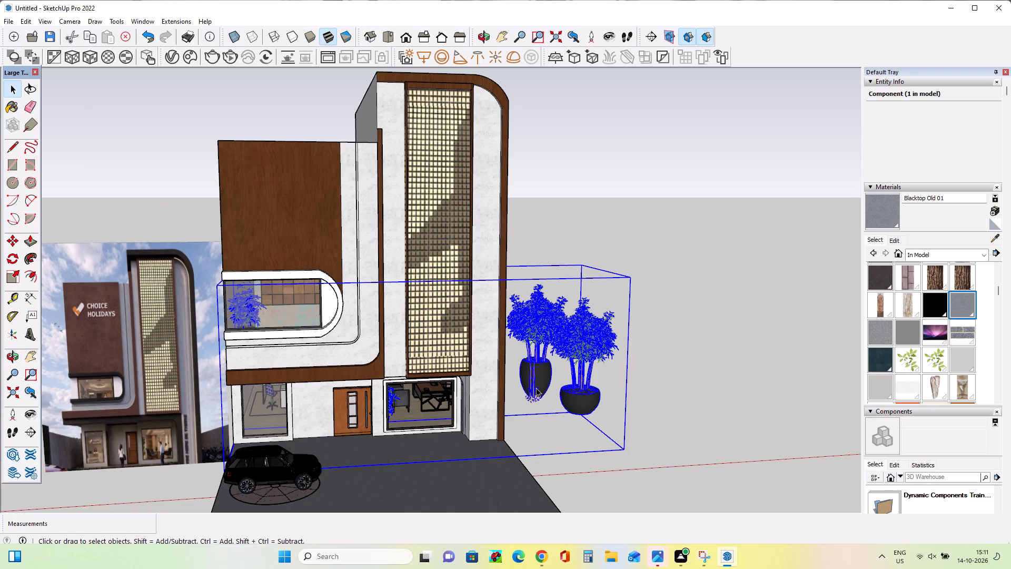
right_click(530, 391)
right_click(530, 391)
right_click(531, 391)
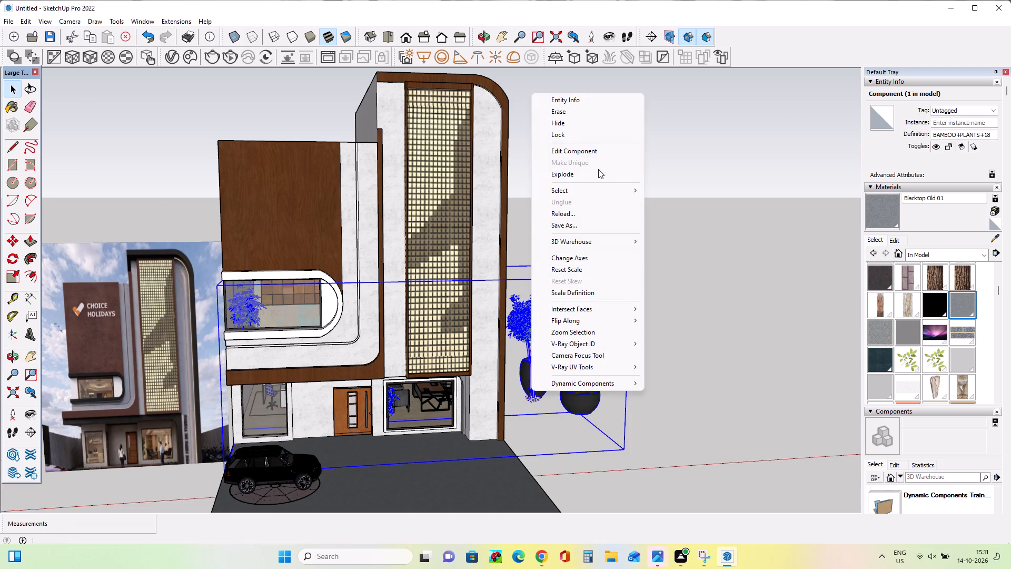
left_click(593, 149)
left_click(534, 397)
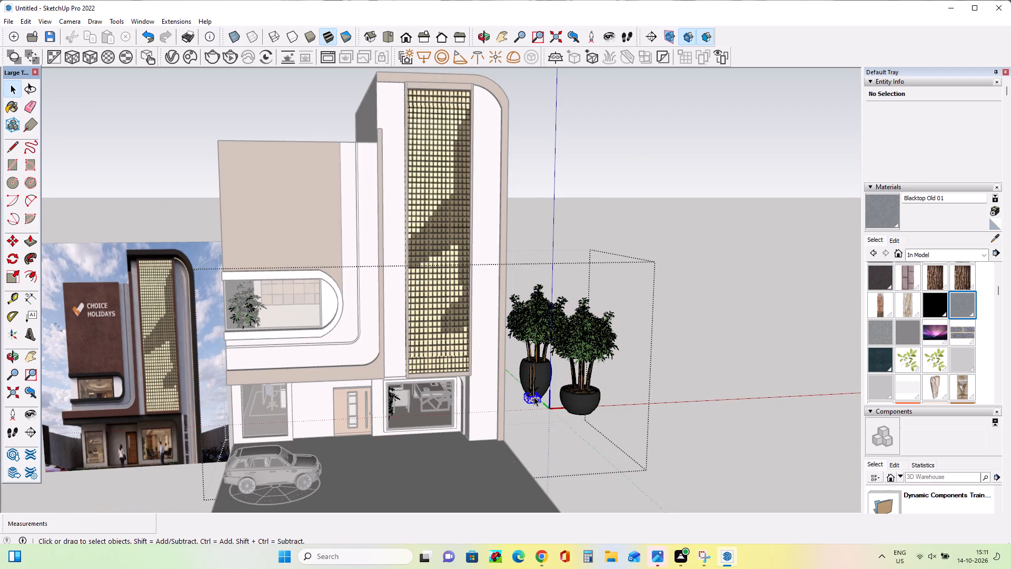
key("Delete")
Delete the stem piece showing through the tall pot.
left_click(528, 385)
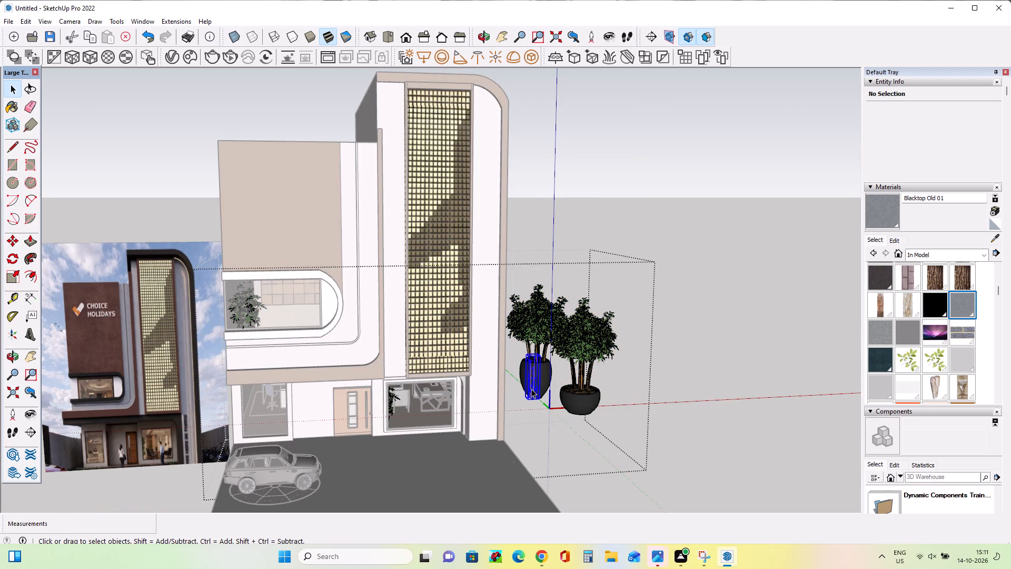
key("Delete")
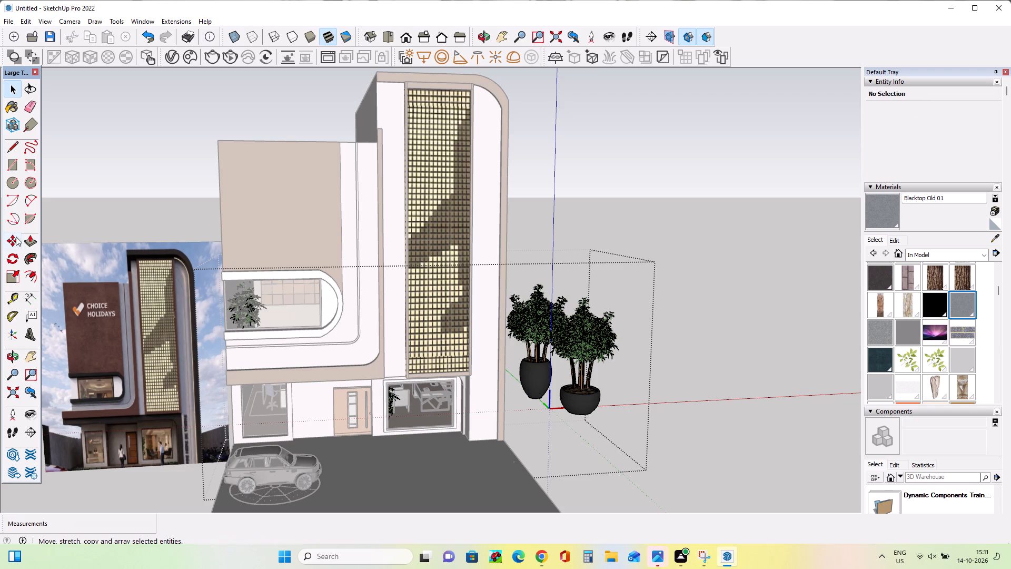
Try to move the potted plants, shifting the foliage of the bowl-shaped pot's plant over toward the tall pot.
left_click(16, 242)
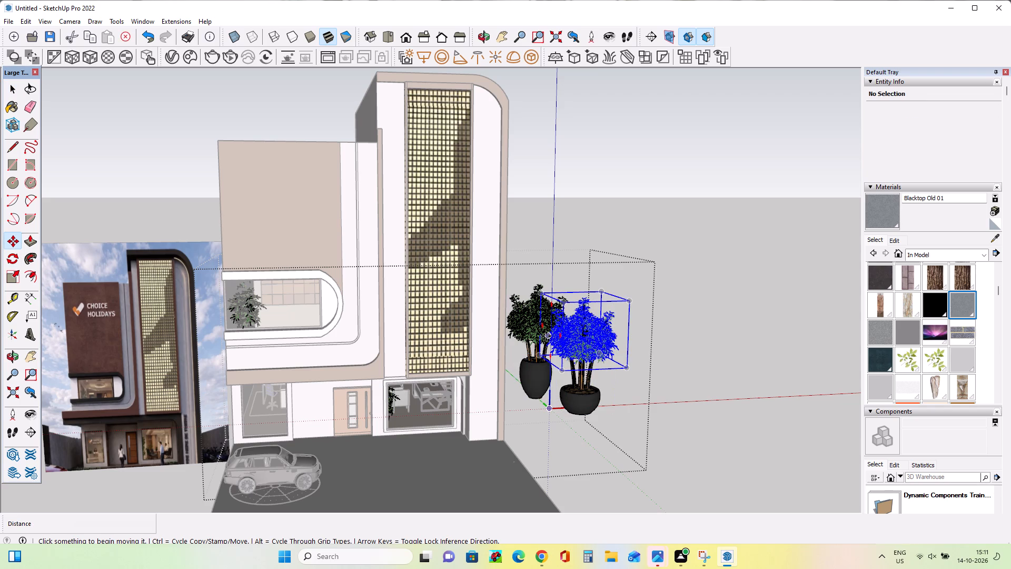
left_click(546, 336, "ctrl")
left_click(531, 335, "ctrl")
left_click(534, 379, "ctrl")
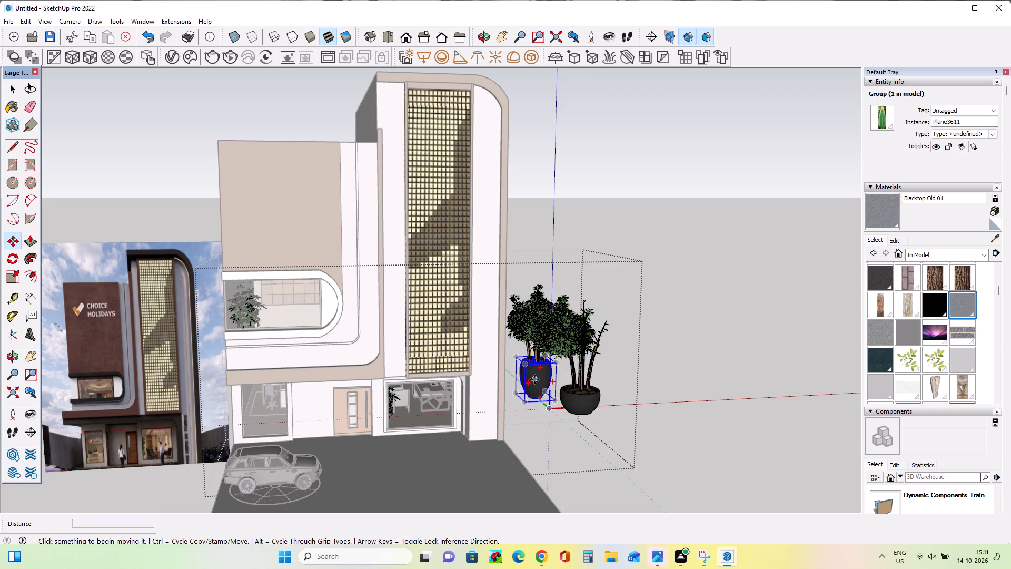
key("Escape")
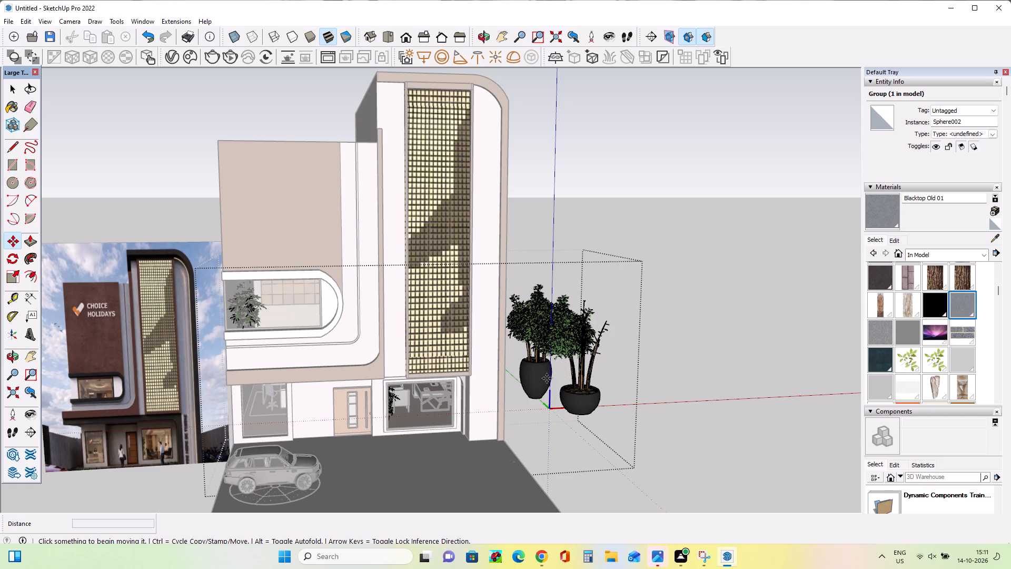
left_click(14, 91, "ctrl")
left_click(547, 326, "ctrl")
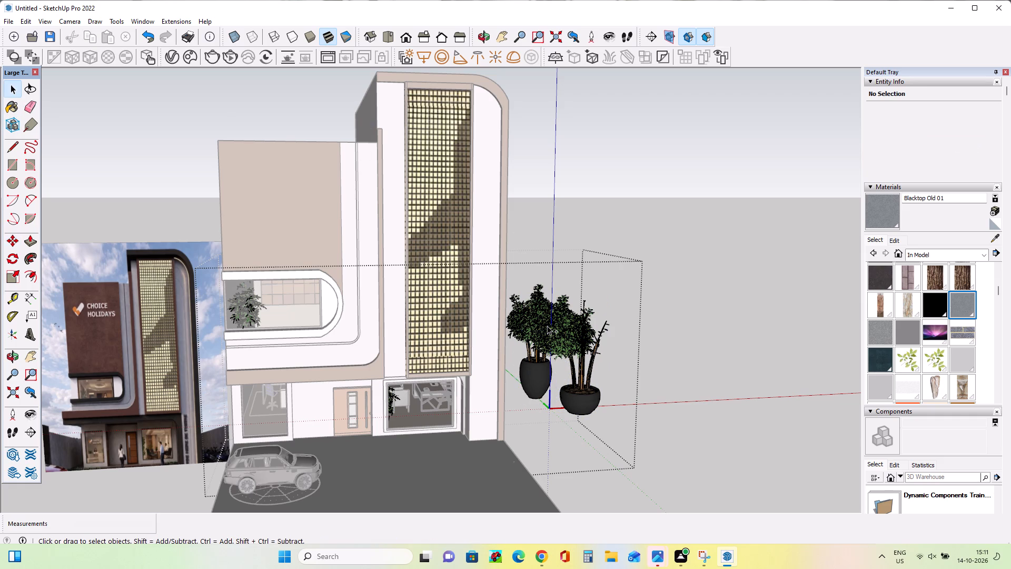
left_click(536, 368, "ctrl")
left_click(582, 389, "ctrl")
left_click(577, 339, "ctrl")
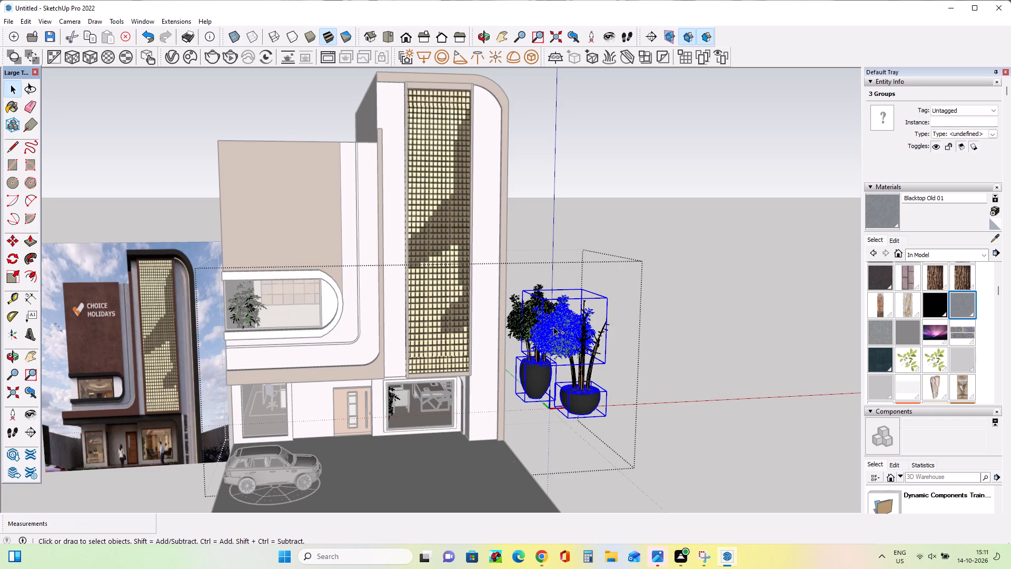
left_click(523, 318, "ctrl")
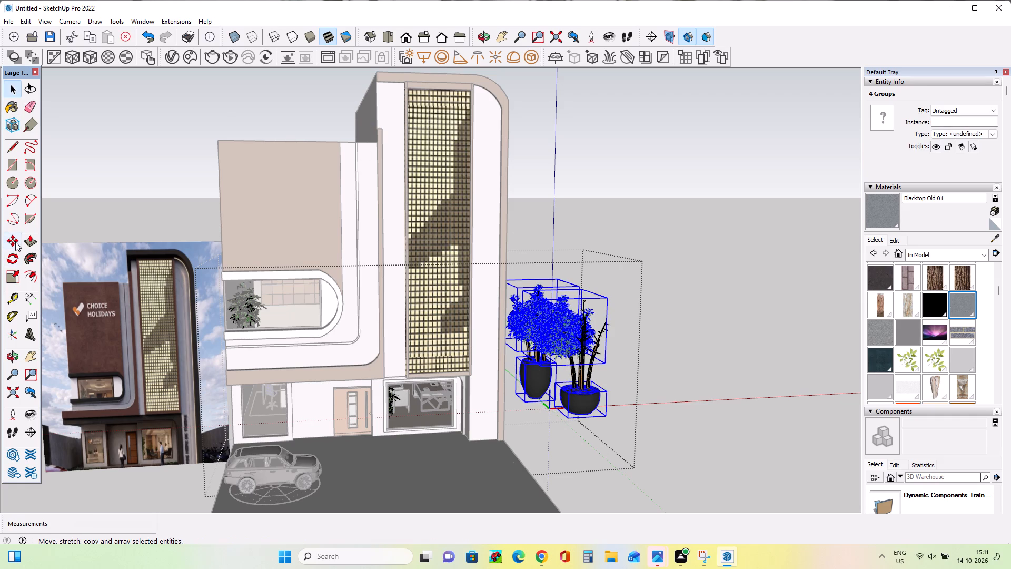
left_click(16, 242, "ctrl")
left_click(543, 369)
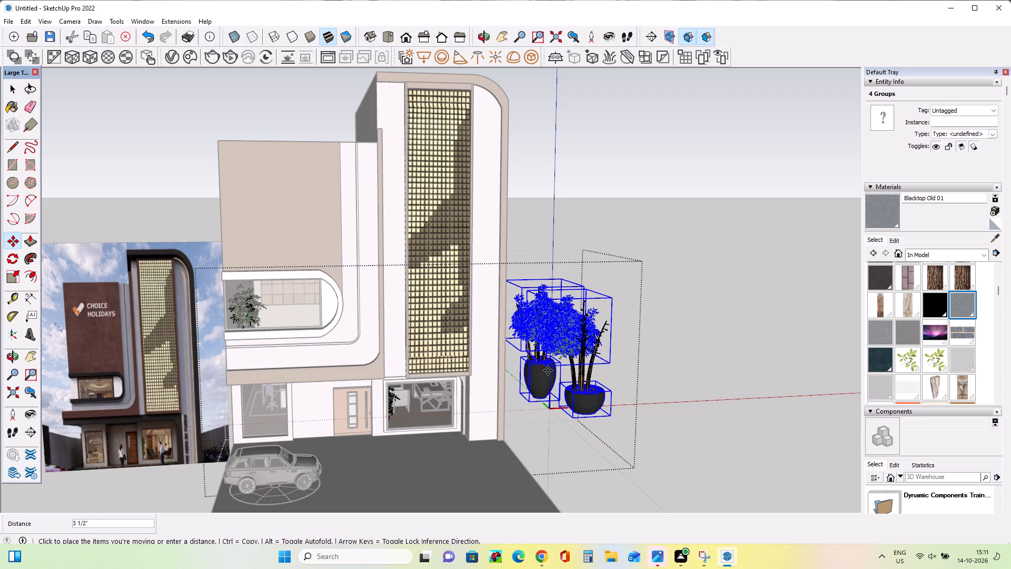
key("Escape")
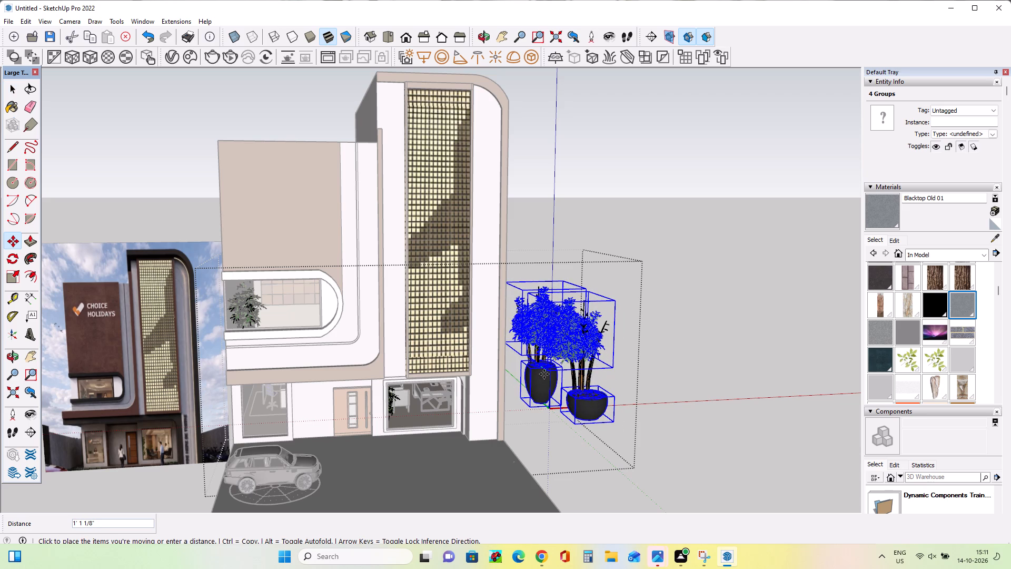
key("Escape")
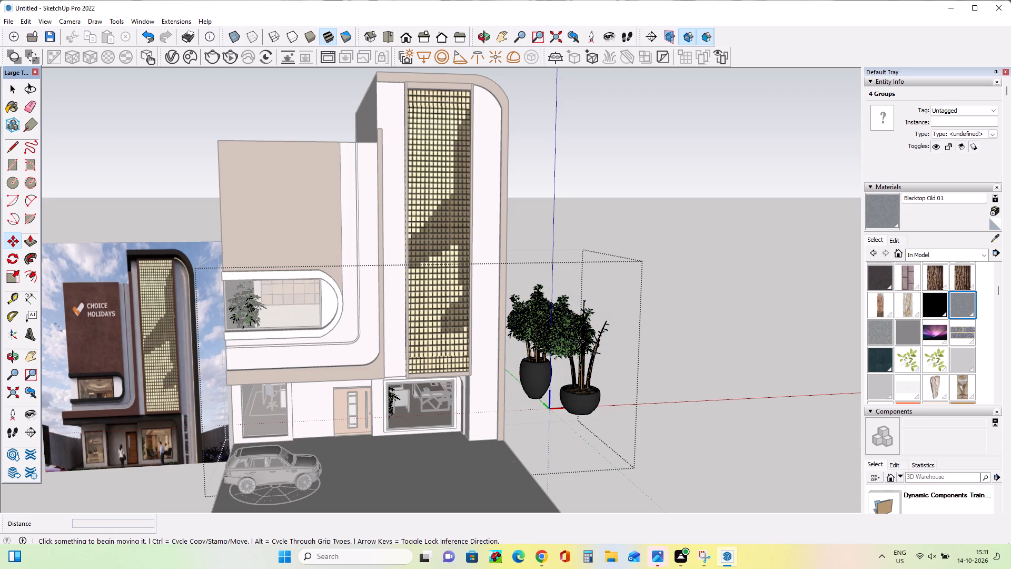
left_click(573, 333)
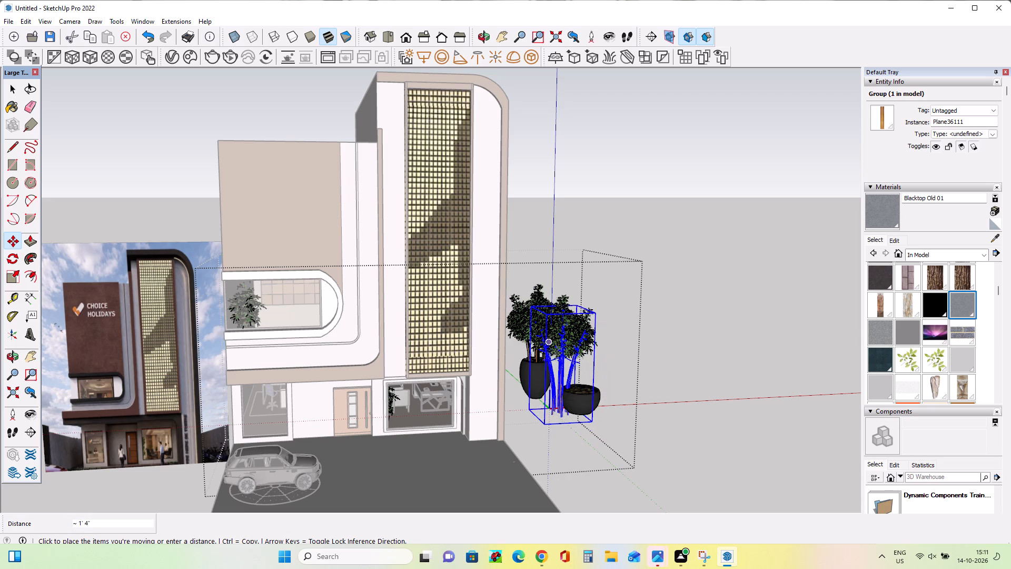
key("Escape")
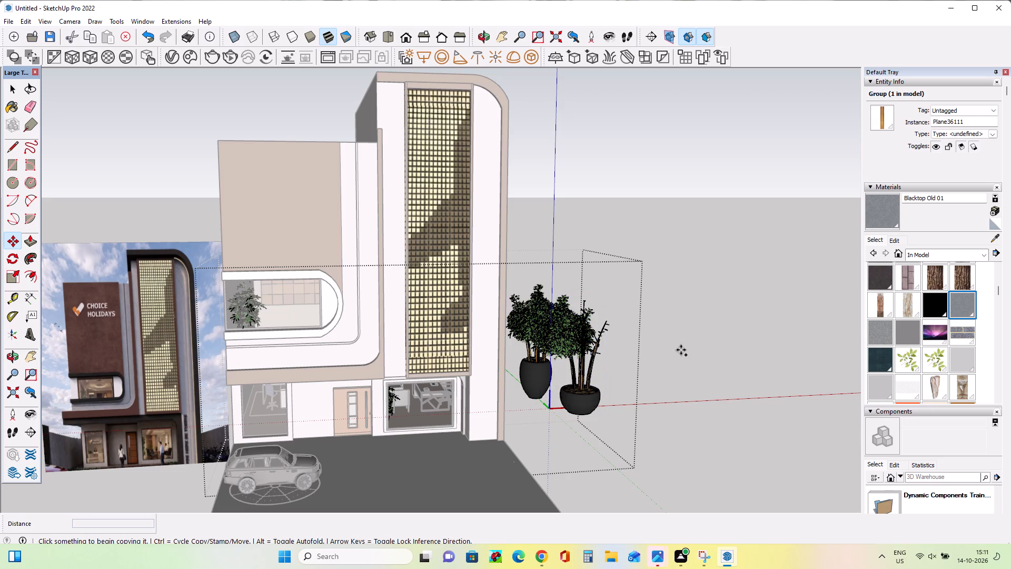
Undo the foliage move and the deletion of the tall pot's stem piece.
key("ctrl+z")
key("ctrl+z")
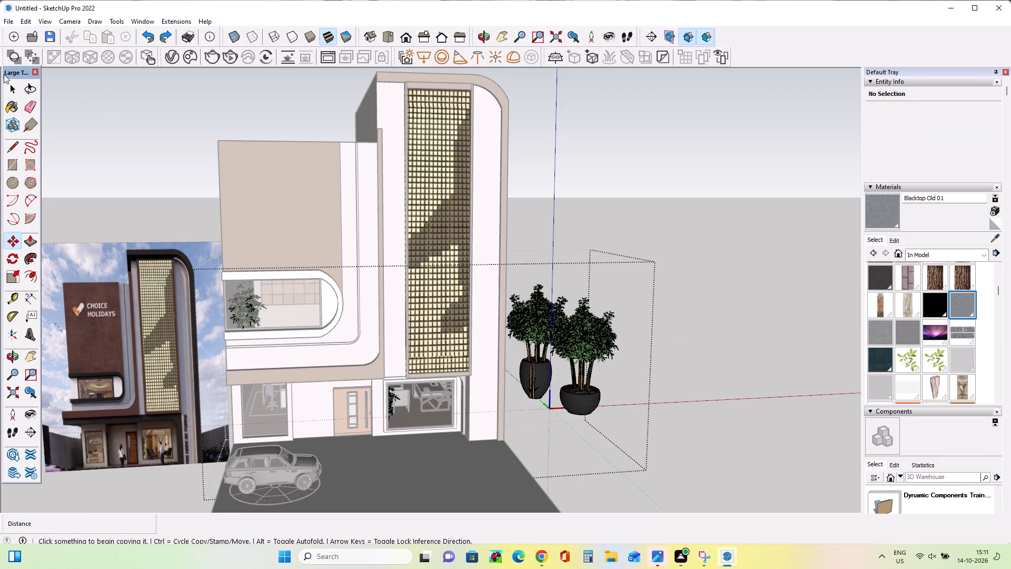
Select the bowl-shaped pot with its foliage and stems and move them about 6' 2 1/8" forward, in front of the tall pot.
left_click(13, 87)
left_click(569, 396)
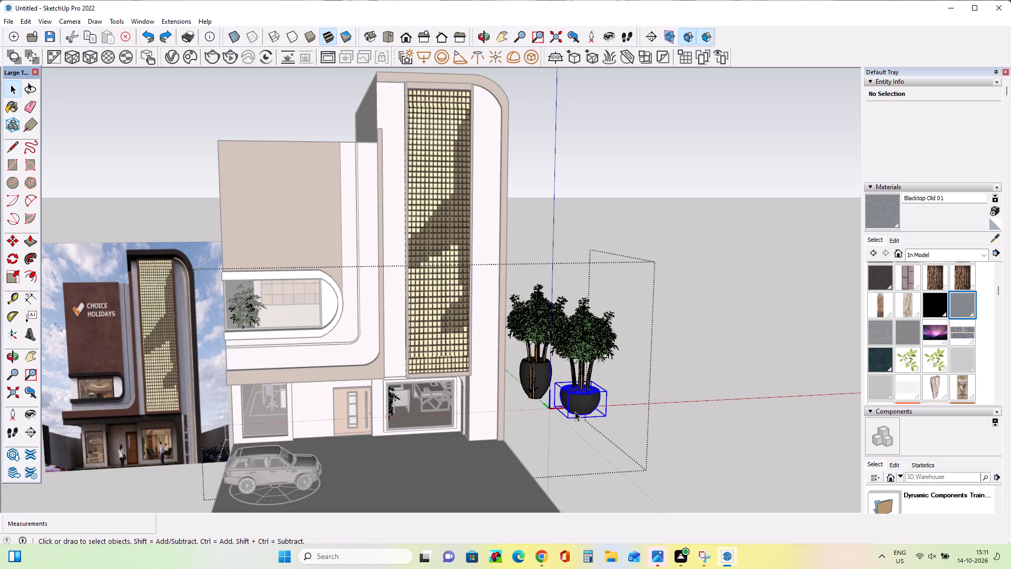
left_click(589, 354, "ctrl")
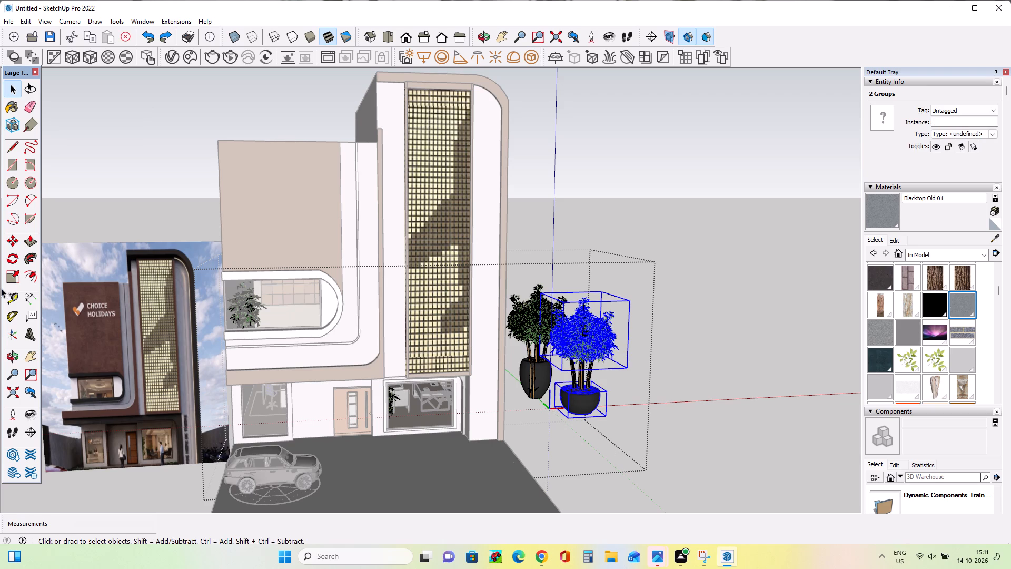
left_click(579, 384, "ctrl")
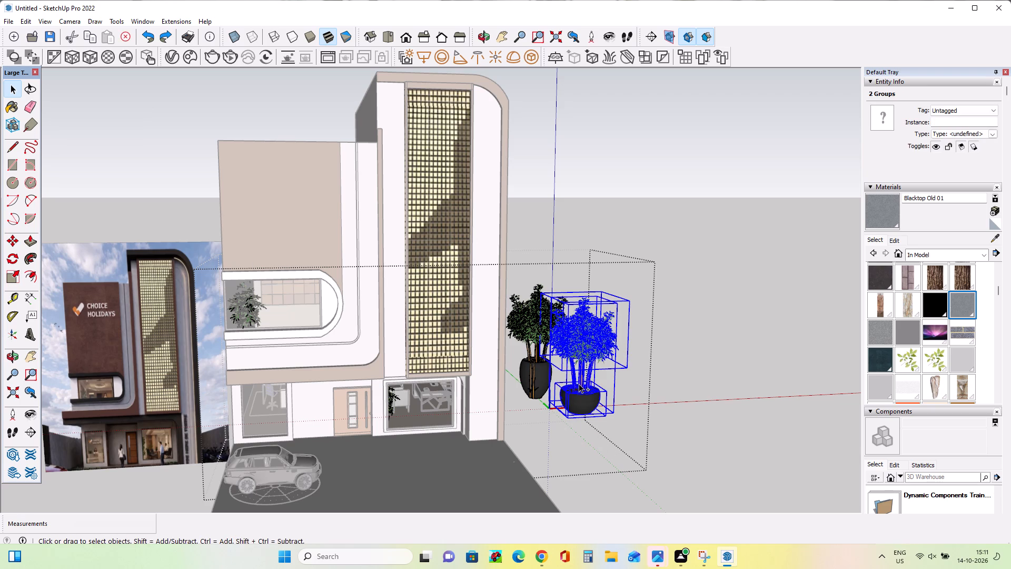
left_click(12, 241)
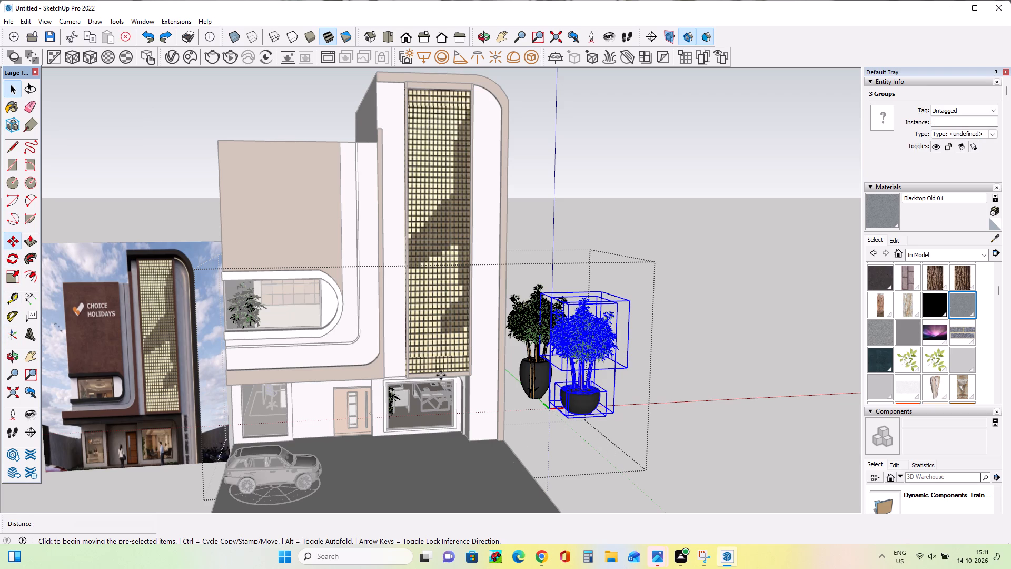
left_click(568, 419)
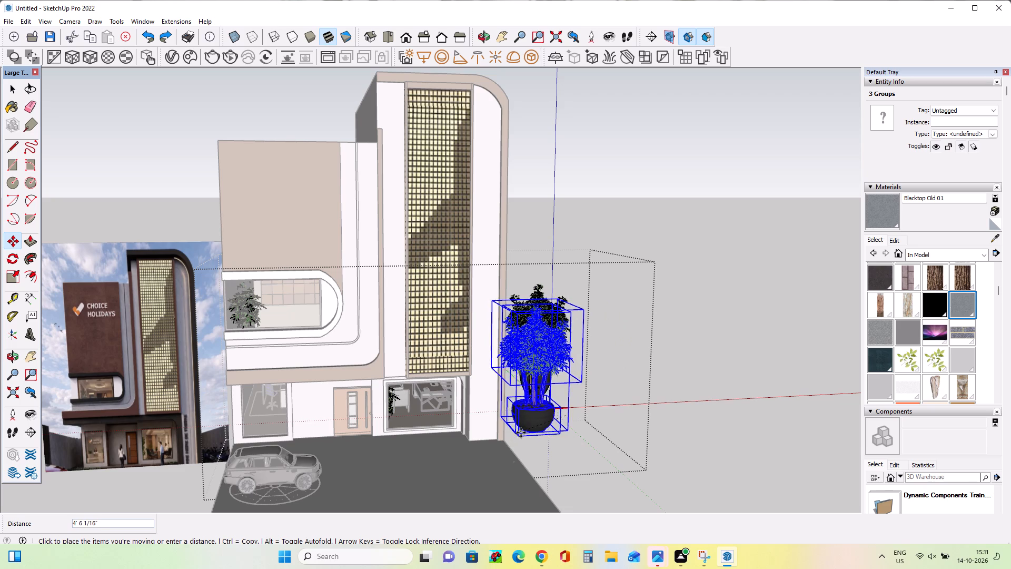
left_click(521, 448)
Move the bowl-potted plant about 3' 5/16" back beside the building's front corner.
middle_click_drag(607, 437, 601, 440)
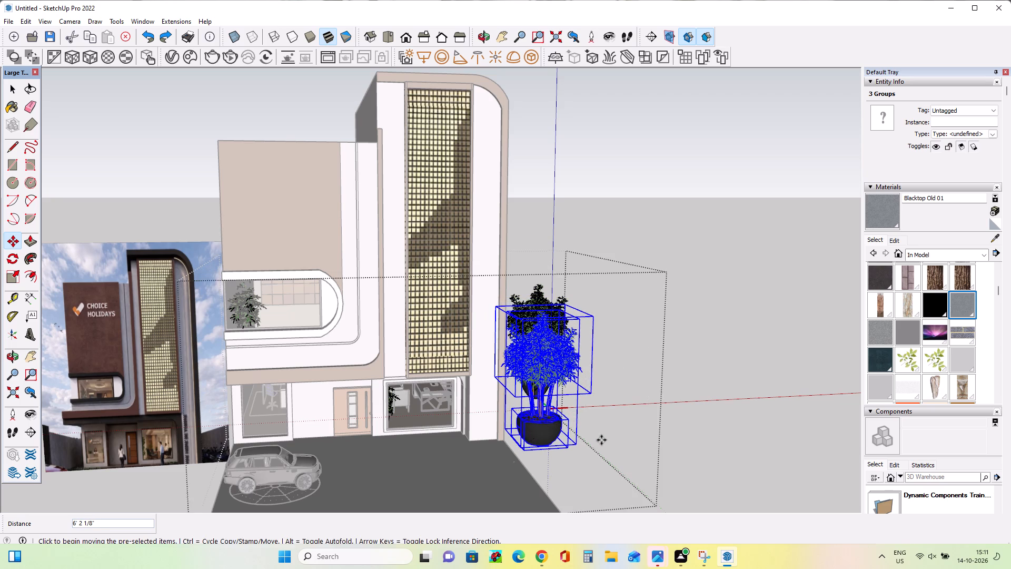
middle_click_drag(601, 440, 521, 449)
left_click(518, 454)
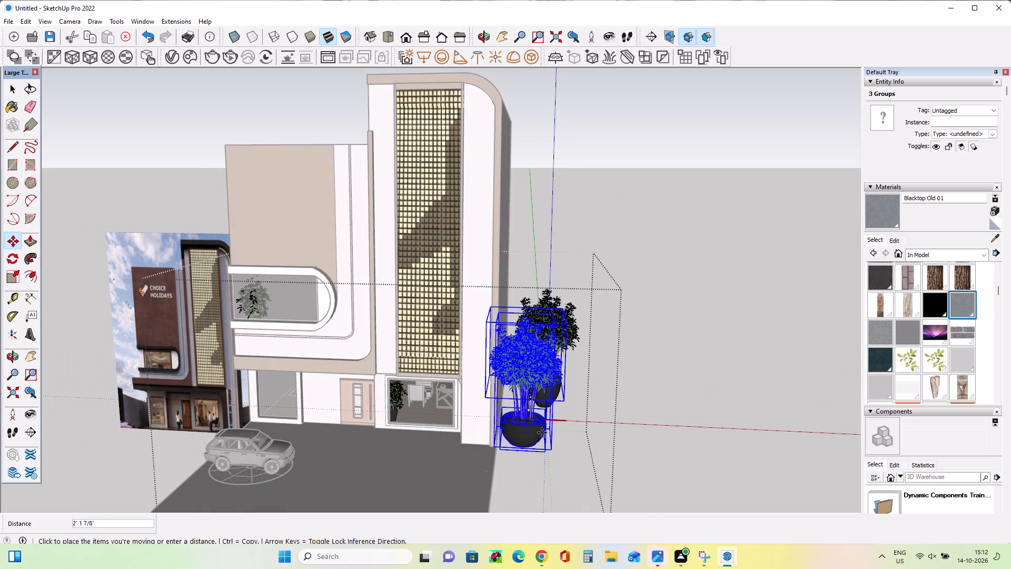
left_click(542, 433)
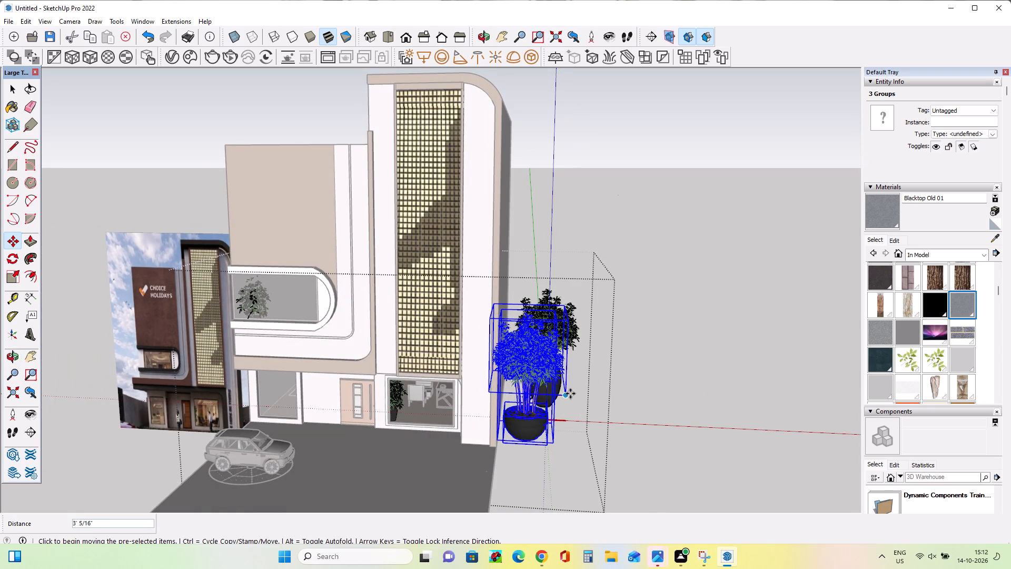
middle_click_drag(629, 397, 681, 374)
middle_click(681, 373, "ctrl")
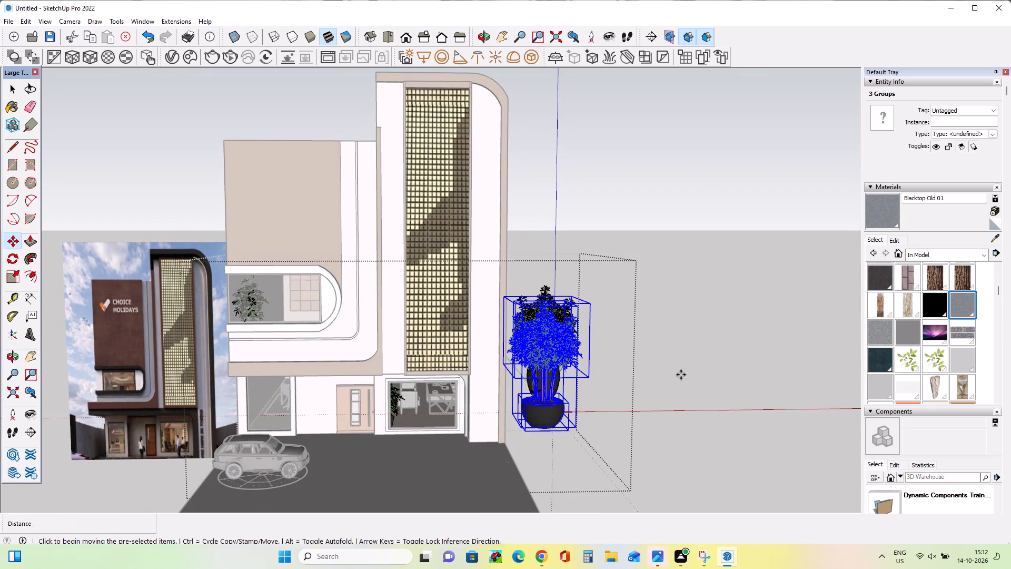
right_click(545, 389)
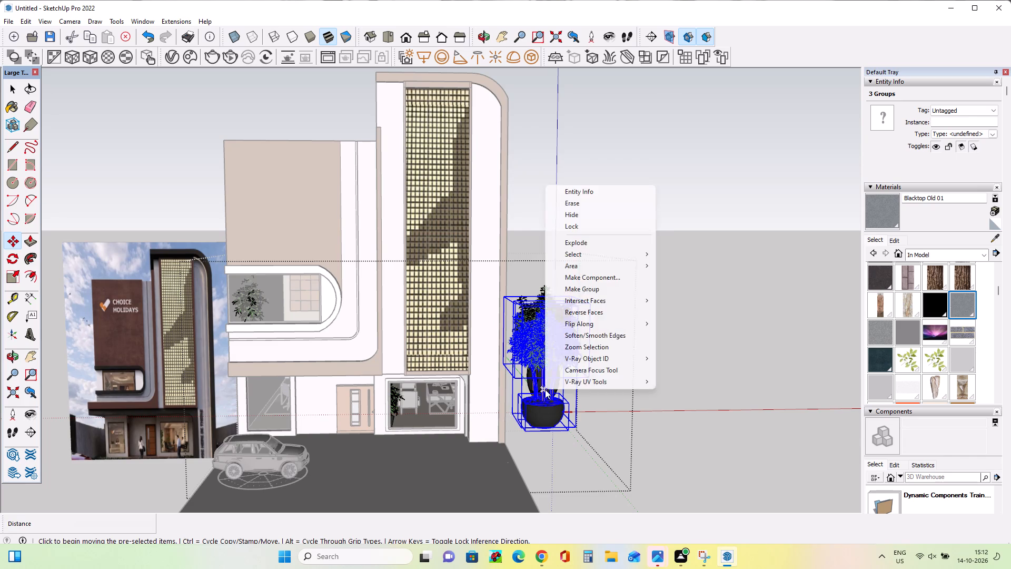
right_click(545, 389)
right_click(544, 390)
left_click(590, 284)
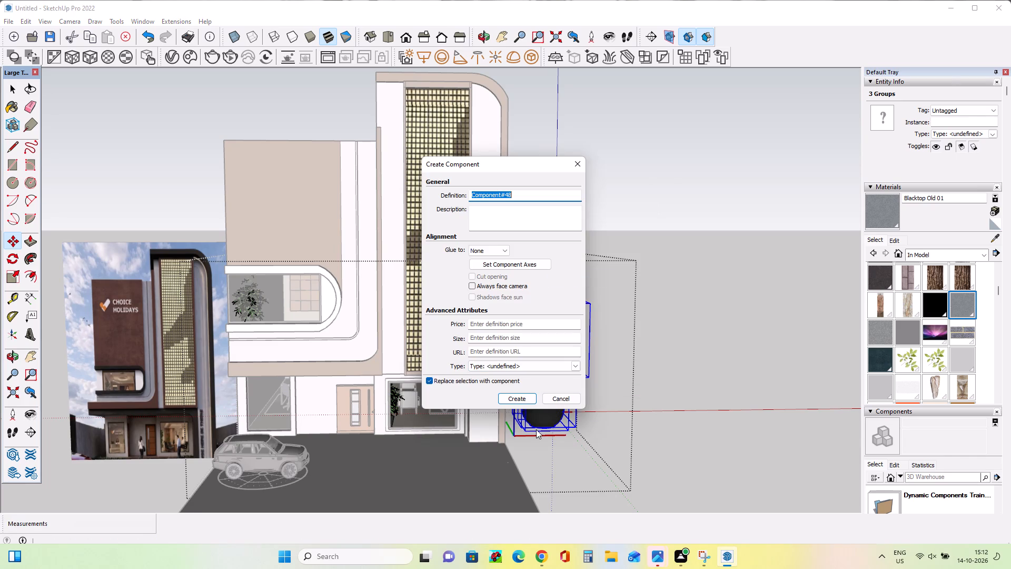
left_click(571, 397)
Make a group of the bowl-shaped pot, its foliage and its stems.
right_click(549, 397)
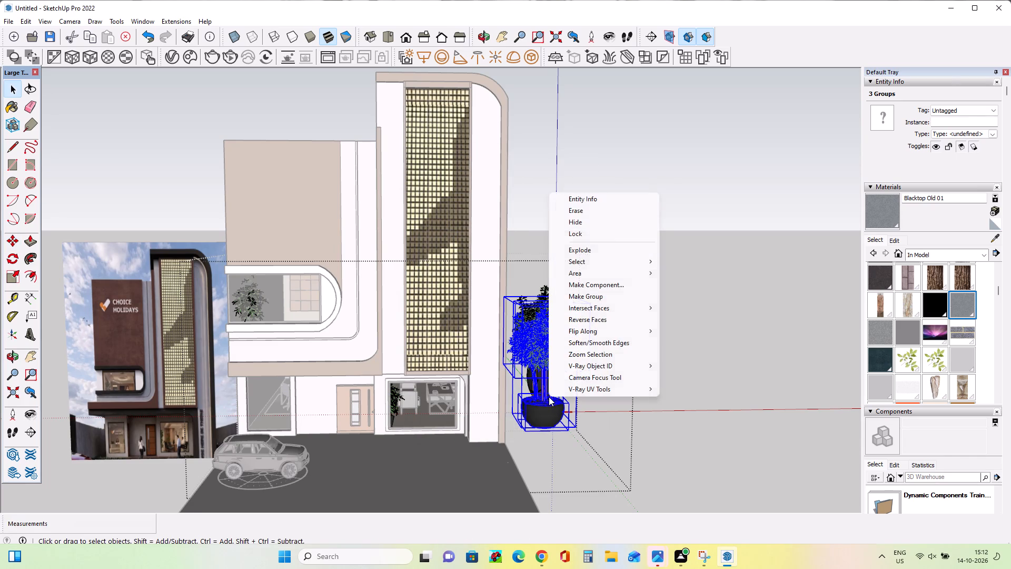
left_click(617, 300)
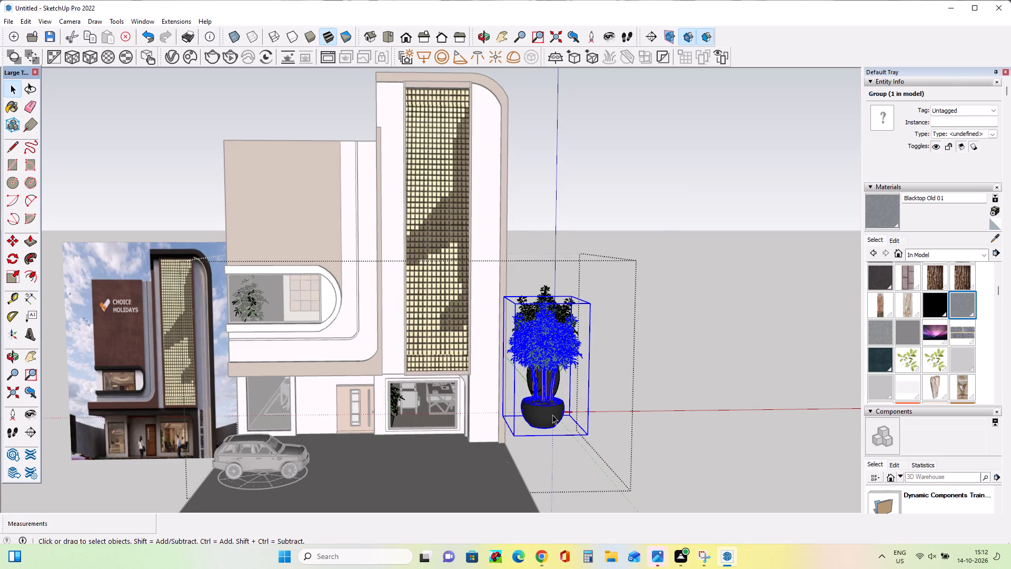
Copy the grouped bowl-potted plant across to the opposite side of the building, beside the parked car.
left_click(552, 415)
left_click(5, 241)
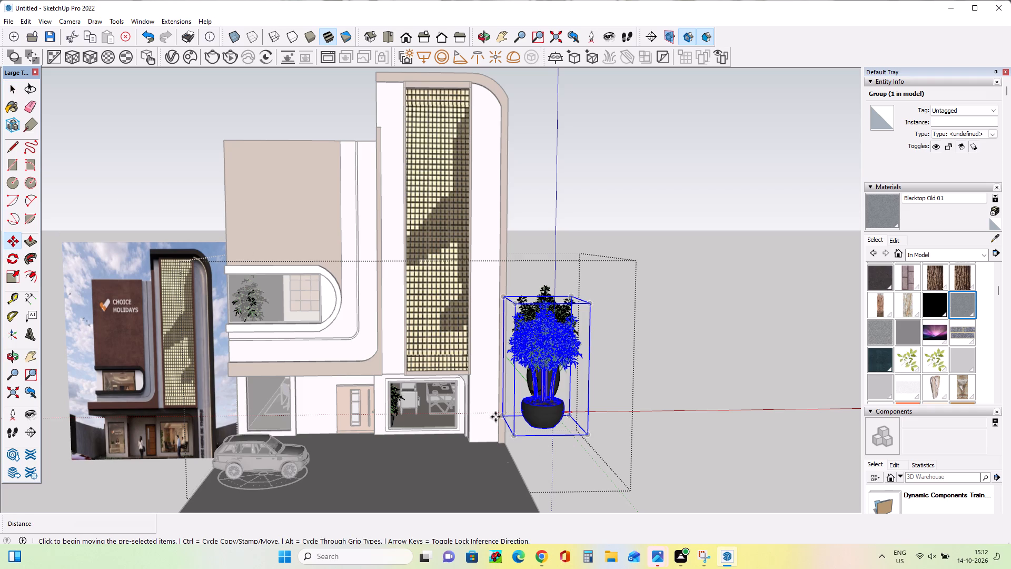
left_click(513, 436, "ctrl")
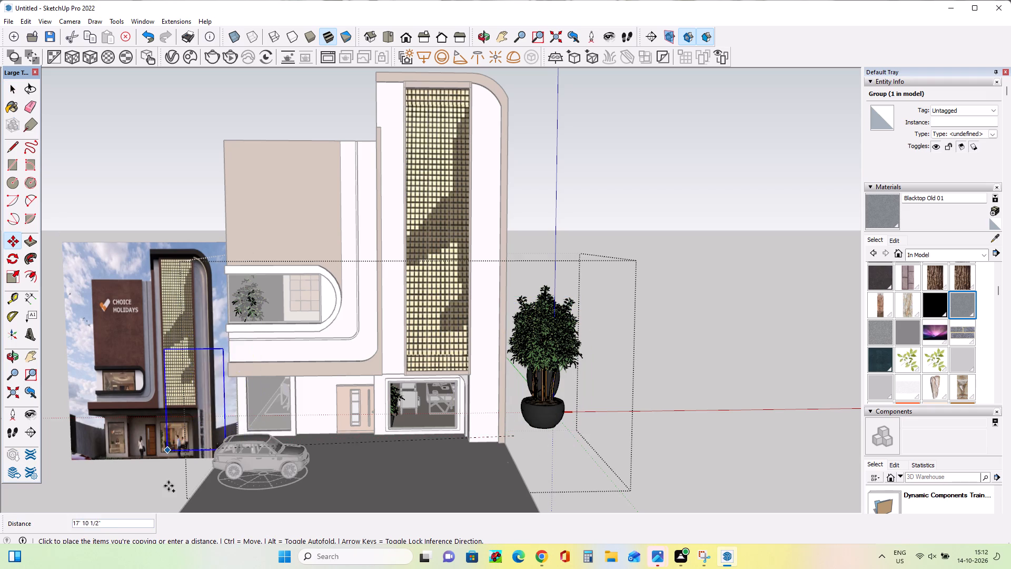
middle_click_drag(160, 457, 267, 451)
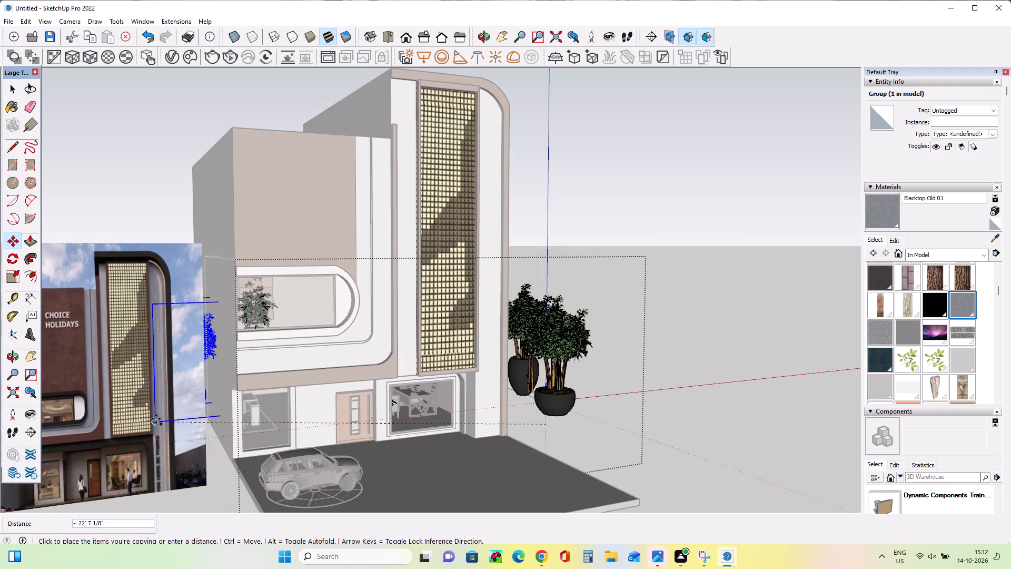
left_click(165, 464)
Move the copied potted plant about 1' 5" farther away from the building, beside the car.
middle_click_drag(467, 436, 302, 467)
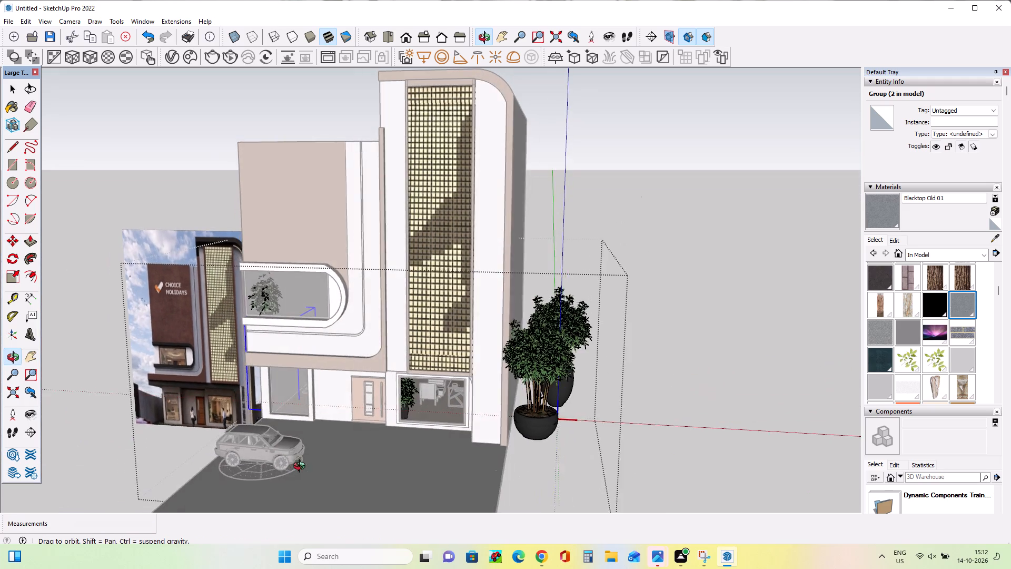
middle_click_drag(302, 467, 400, 448)
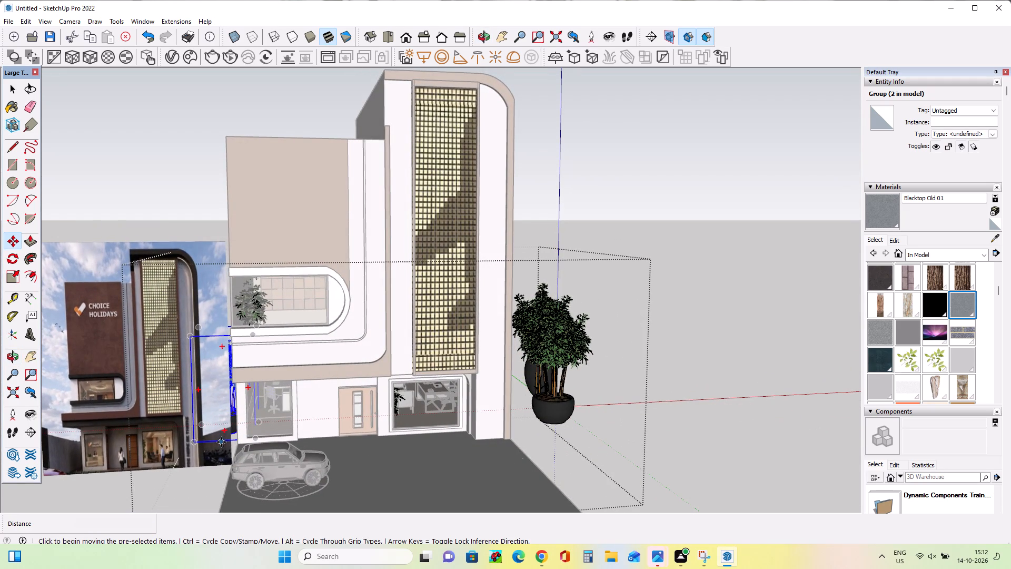
left_click(221, 442)
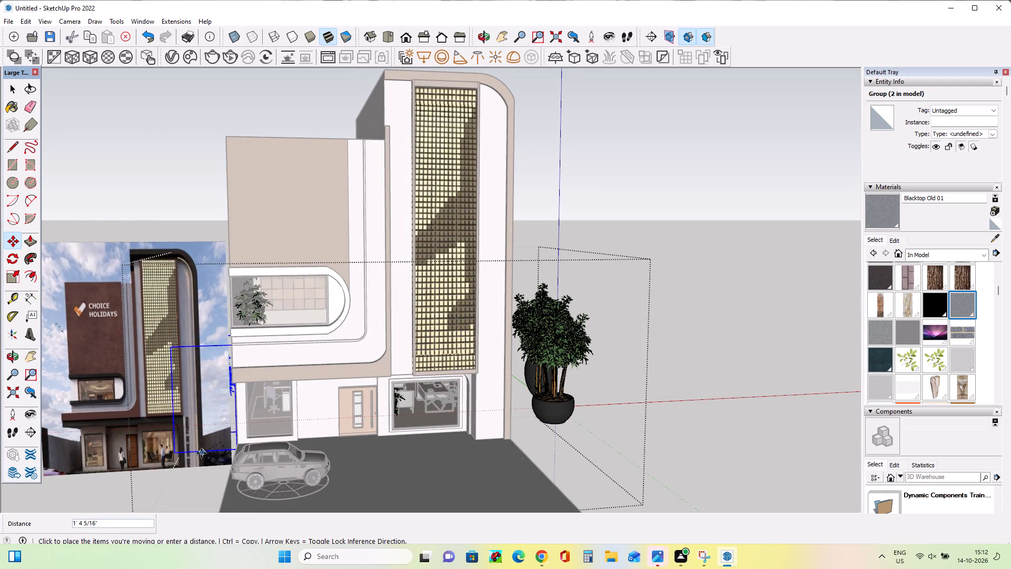
left_click(201, 453)
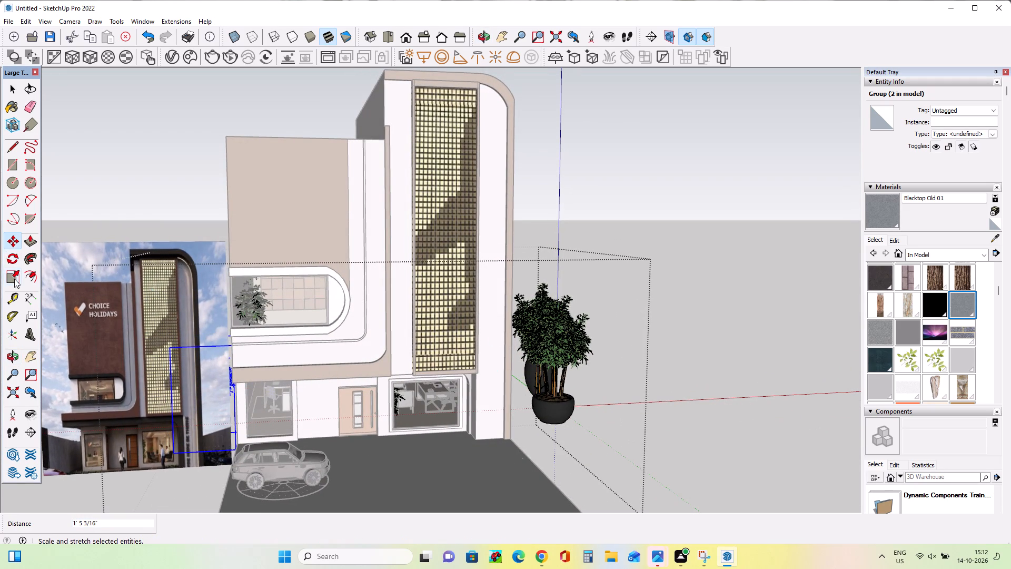
Scale the copied potted plant uniformly by about 1.50 and exit the open group.
left_click(14, 279)
left_click(169, 348)
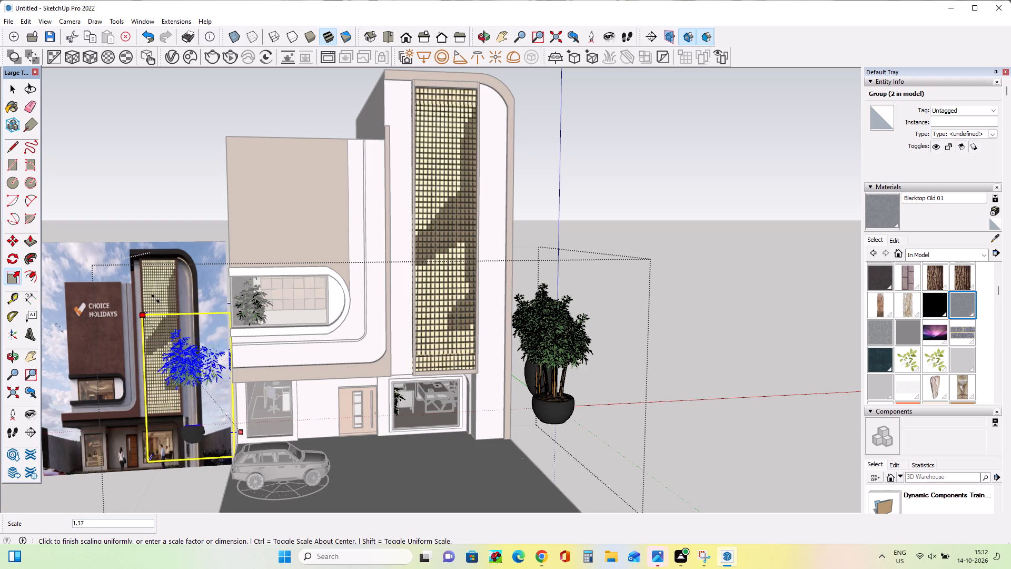
left_click(158, 270)
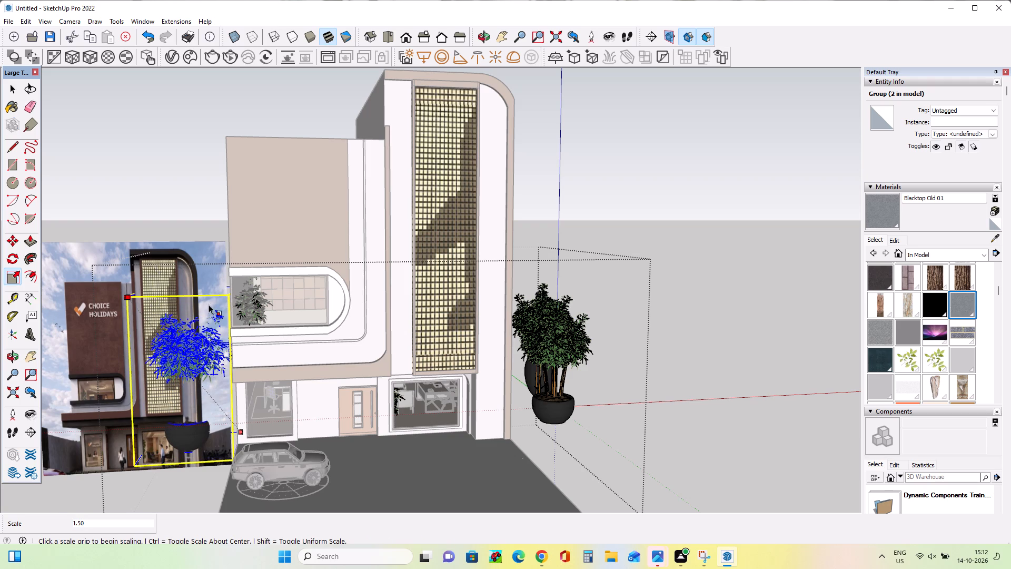
left_click(7, 86)
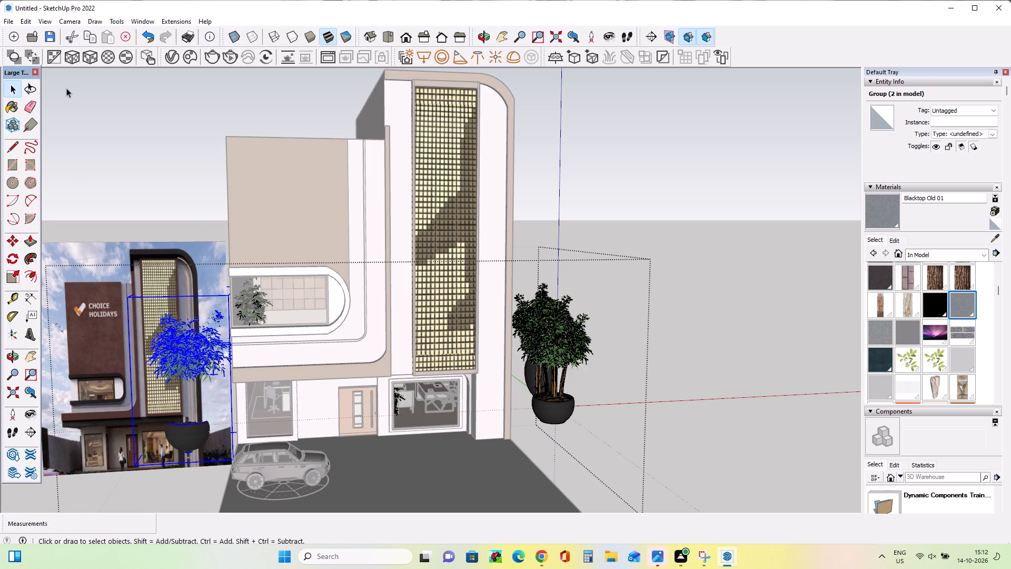
double_click(121, 96)
middle_click_drag(320, 318, 330, 322)
double_click(125, 171)
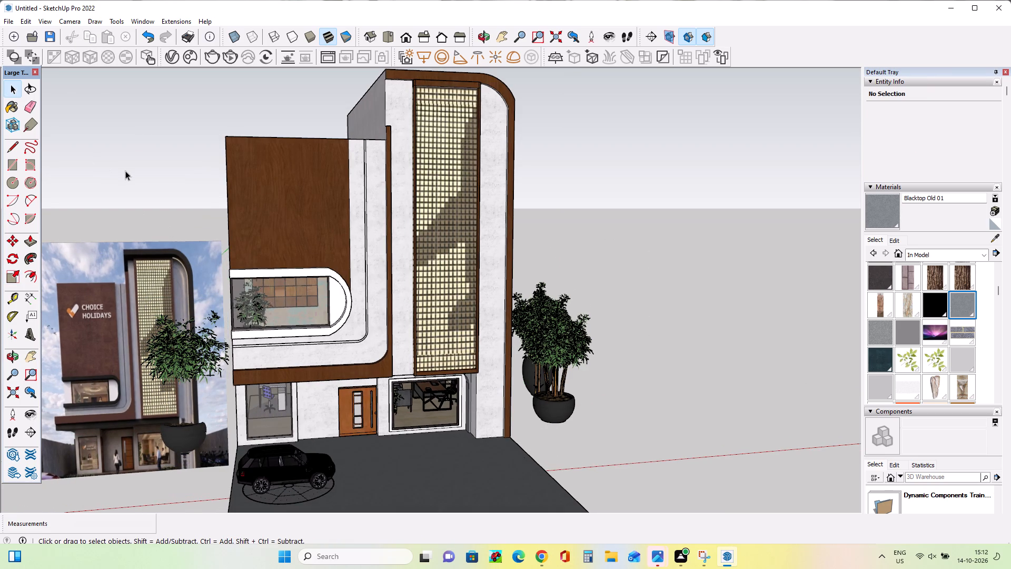
Move the reference image about 68' 8" across to the far side of the building, beyond the two original pots.
left_click(148, 269)
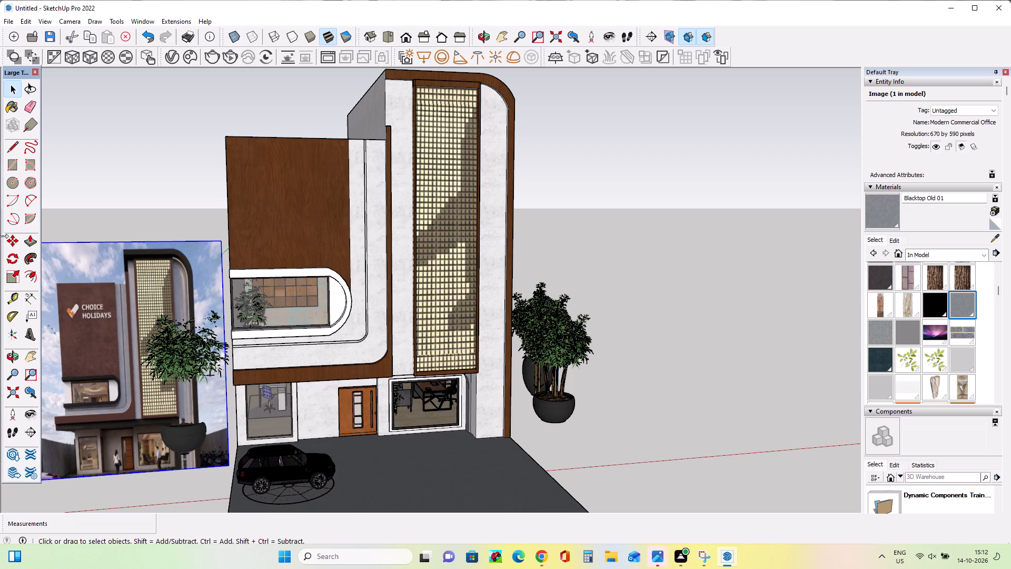
left_click(11, 242)
left_click_drag(85, 404, 725, 296)
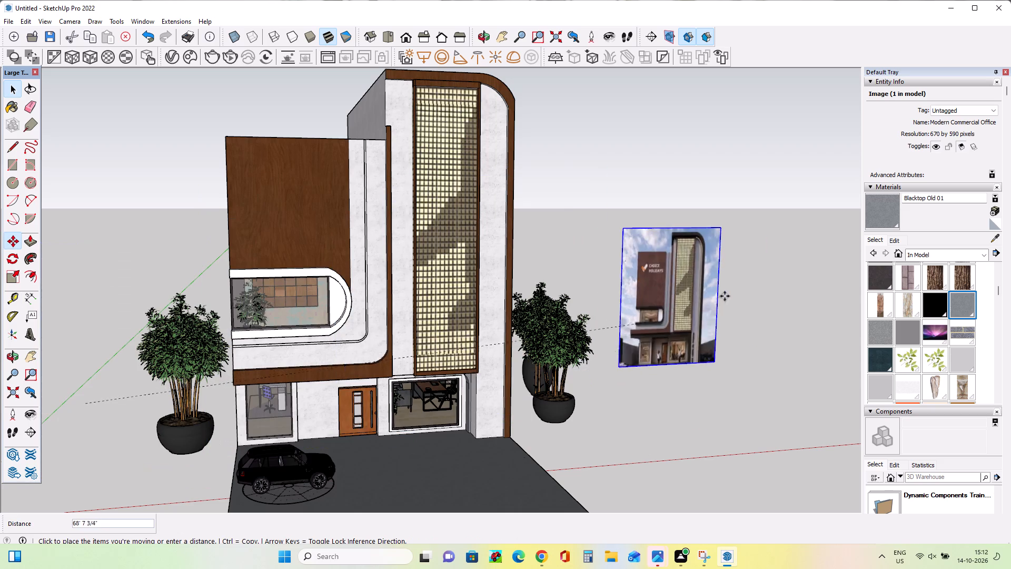
left_click_drag(725, 296, 726, 291)
Draw a ground rectangle about 47' 3" by 36' 3" under the building's forecourt, along the red axis.
middle_click_drag(701, 383, 631, 371)
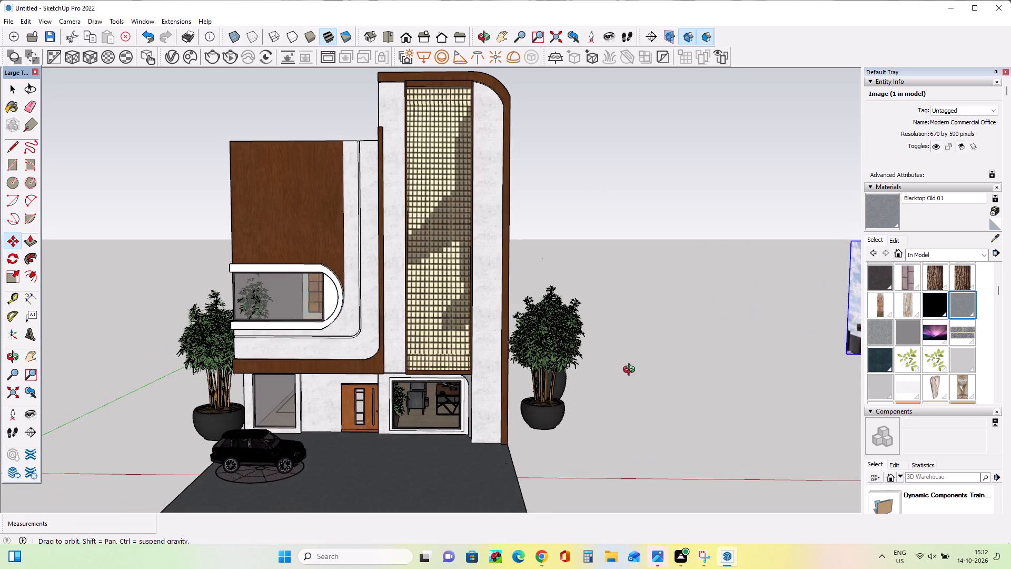
middle_click_drag(631, 371, 631, 369)
scroll(547, 378, "up", 2)
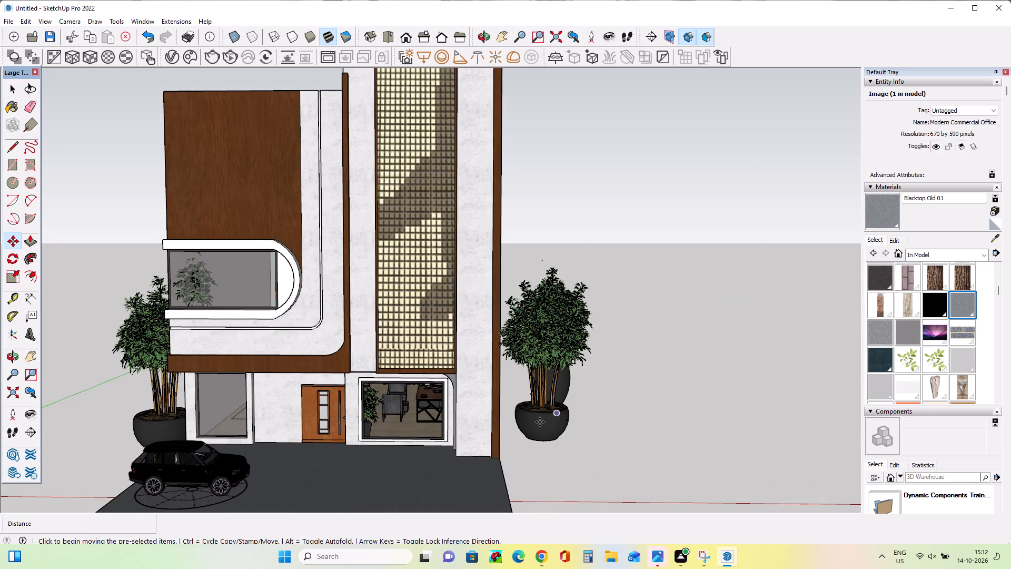
scroll(527, 421, "down", 6)
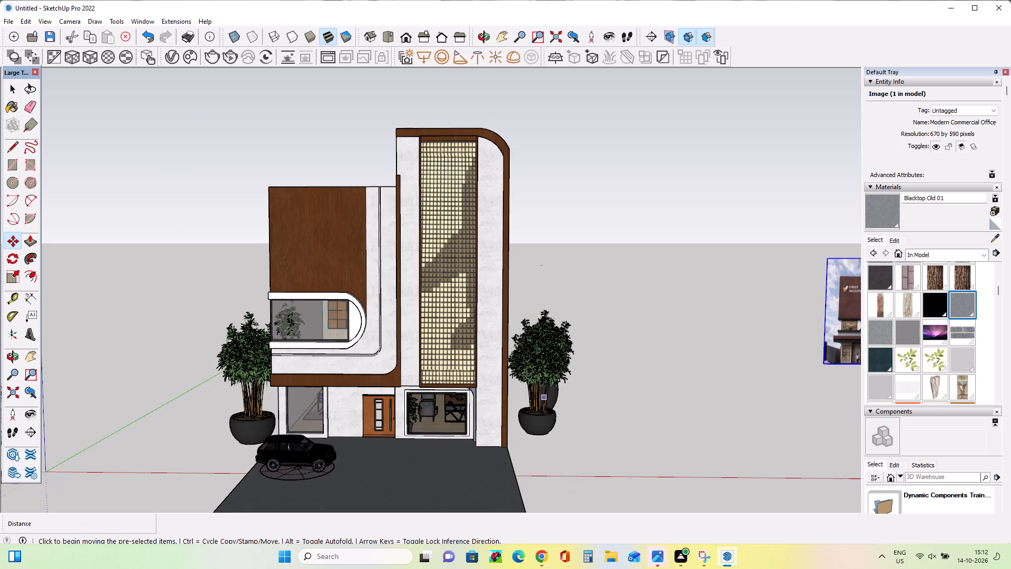
scroll(583, 375, "up", 3)
scroll(582, 375, "down", 6)
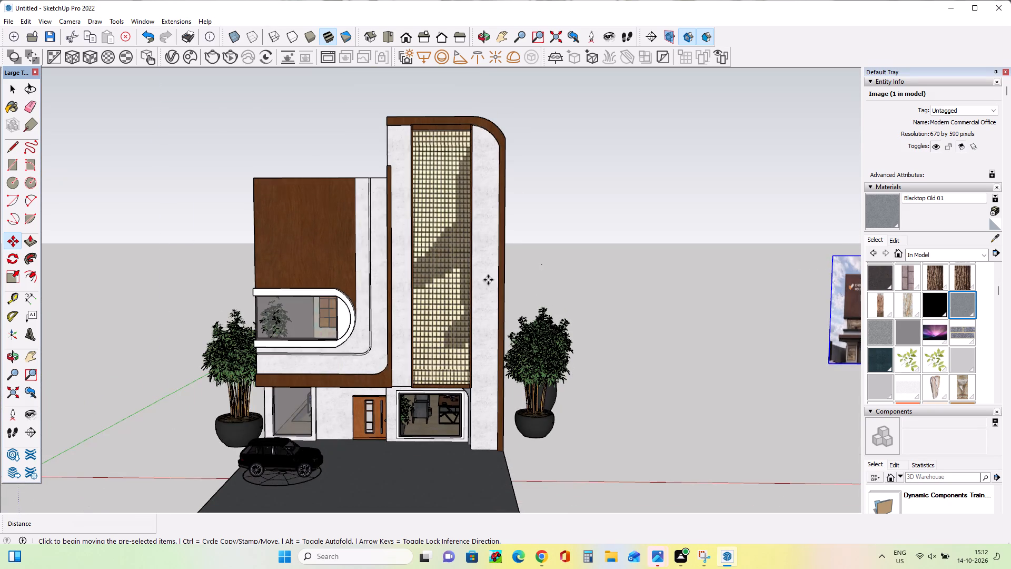
scroll(479, 252, "down", 4)
middle_click_drag(478, 241, 489, 138)
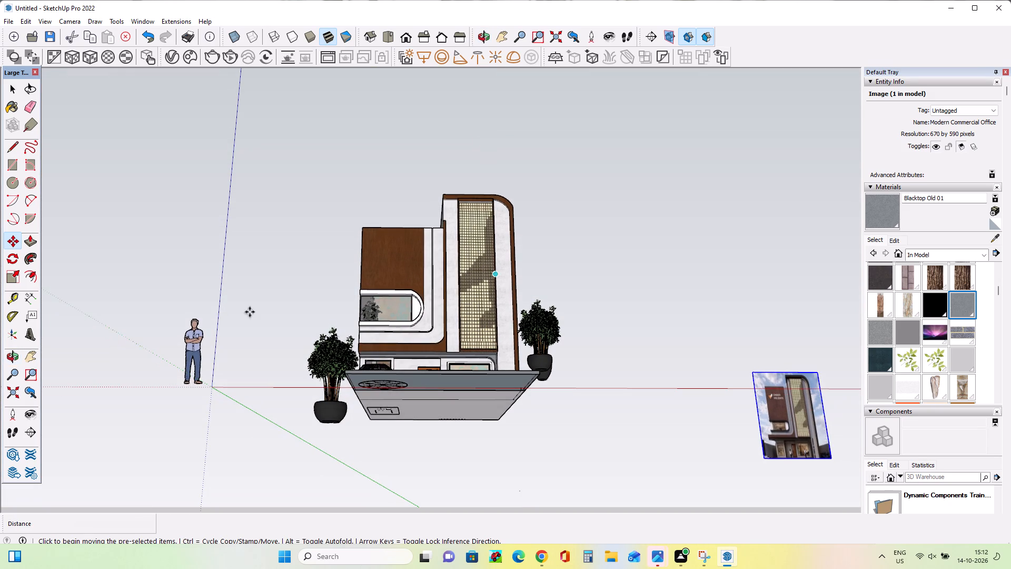
left_click(13, 158)
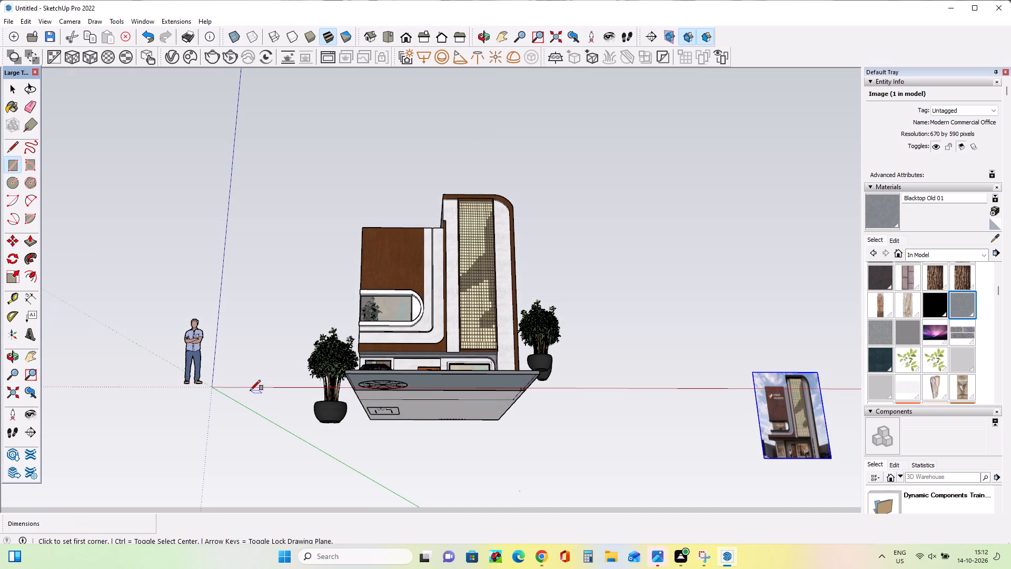
left_click(250, 390)
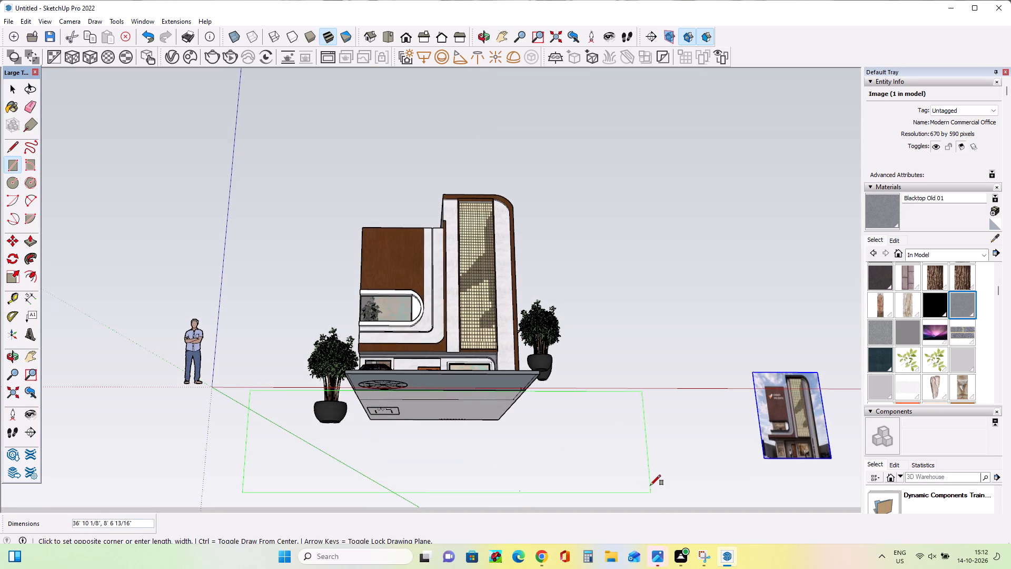
middle_click_drag(643, 479, 618, 375)
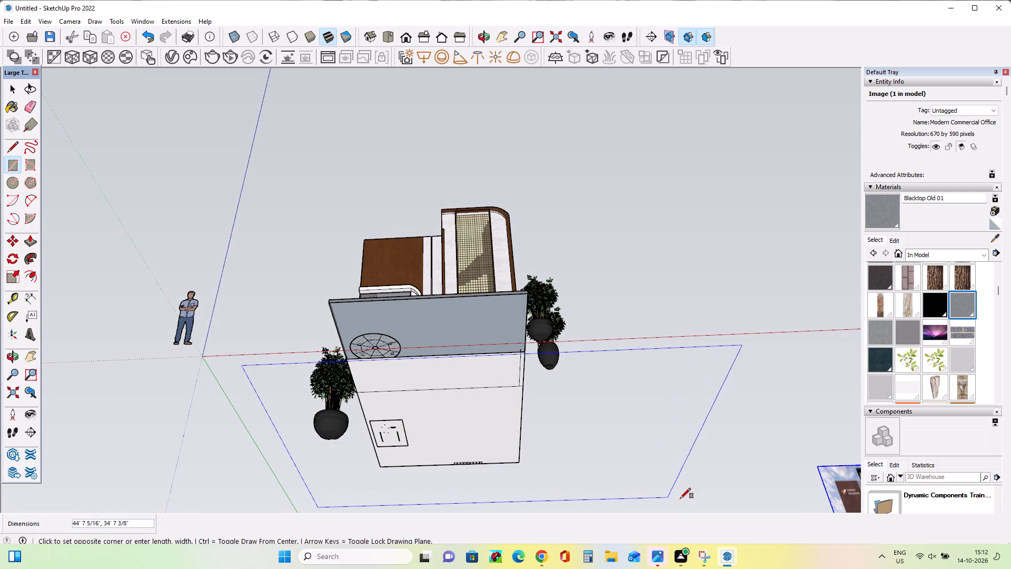
left_click(686, 502)
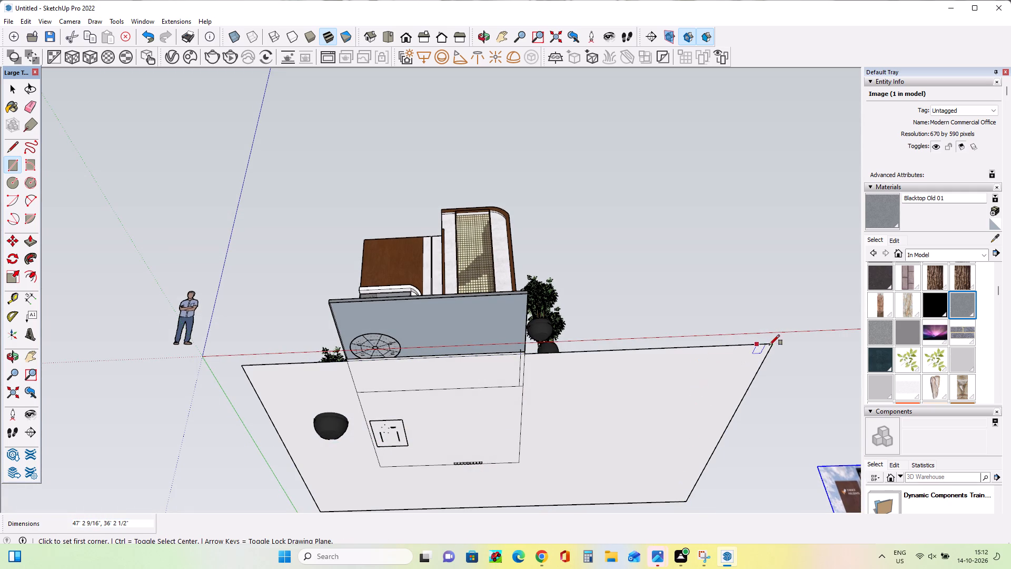
Draw a second ground rectangle from the first one's back corner, extending in the opposite direction along their shared edge.
left_click(770, 345)
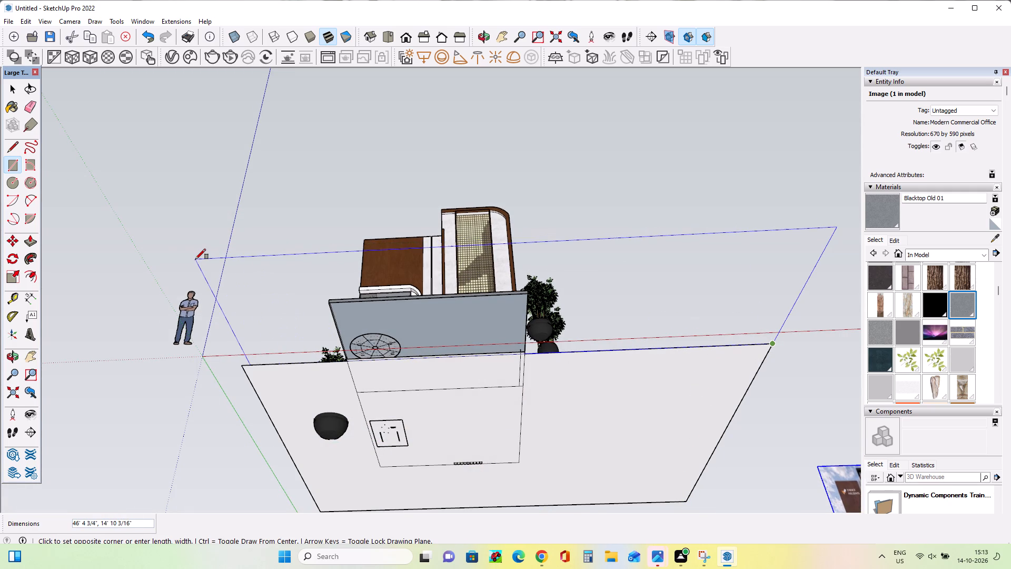
left_click(188, 257)
Paint both ground rectangles around the building with the Blacktop Old 01 material.
middle_click_drag(379, 233, 453, 496)
middle_click_drag(441, 369, 434, 424)
scroll(439, 371, "up", 3)
scroll(569, 401, "up", 1)
middle_click_drag(568, 398, 560, 385)
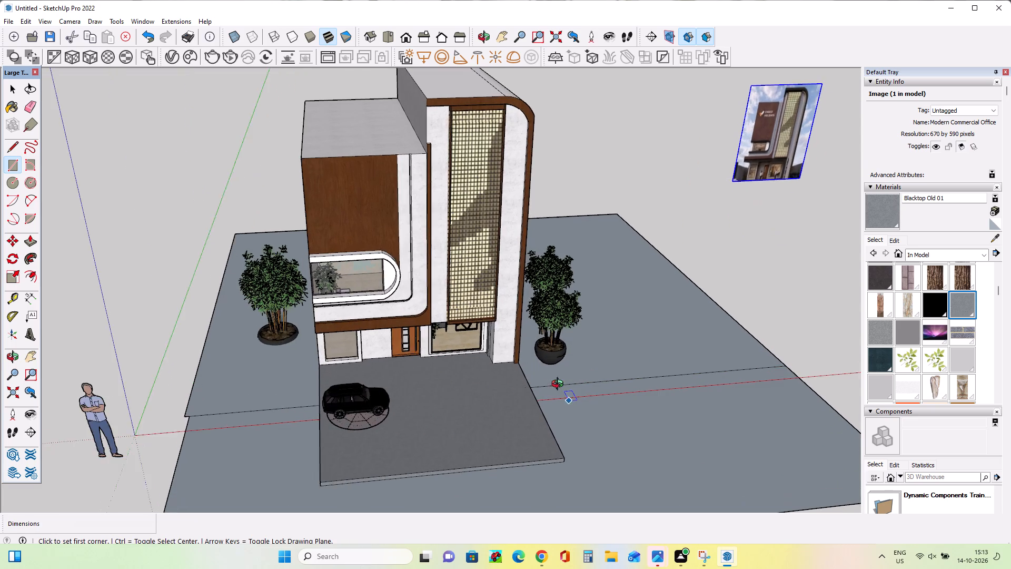
middle_click_drag(560, 385, 543, 366)
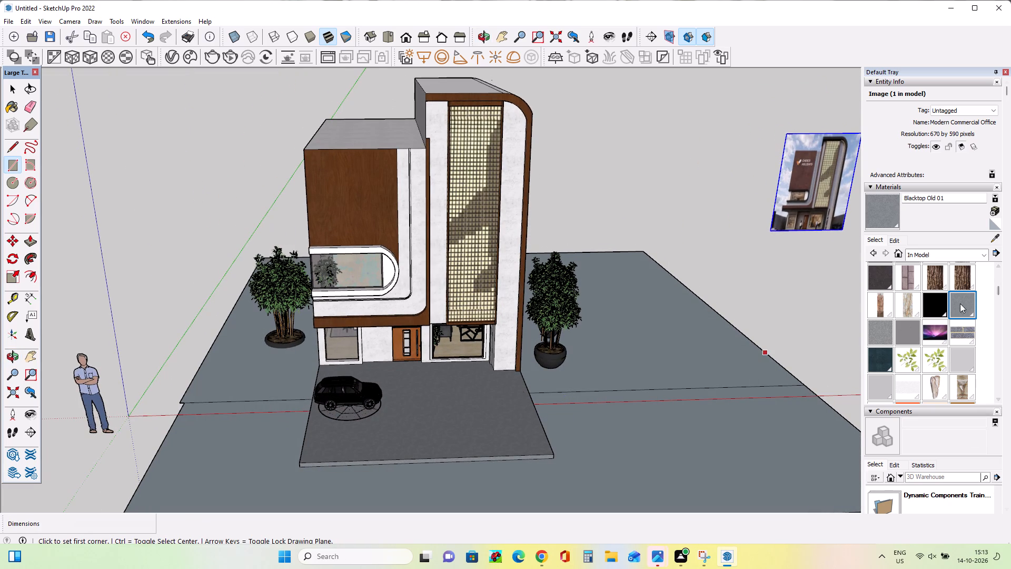
left_click(973, 300)
left_click(715, 422)
left_click(646, 367)
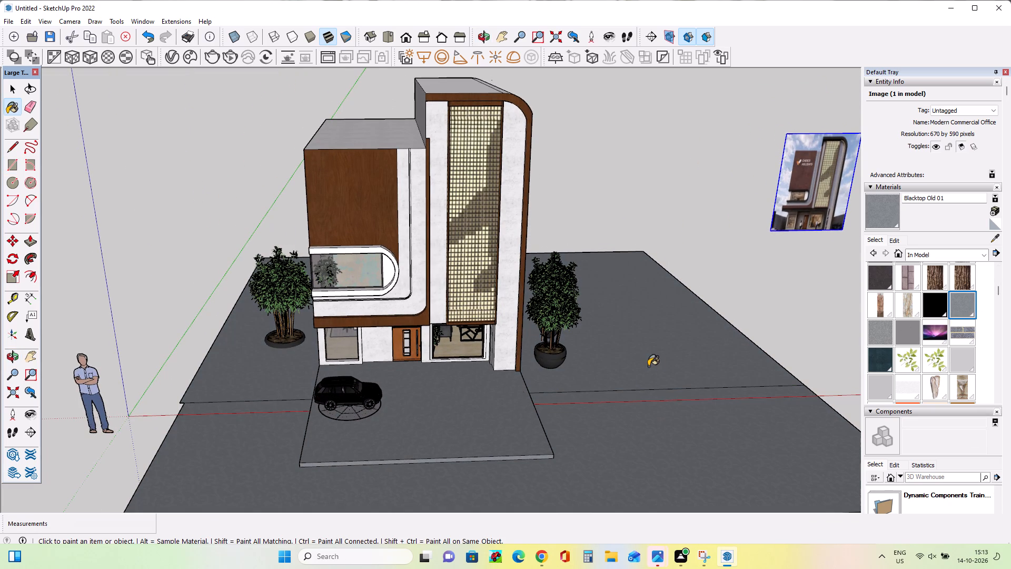
Examine the front elevation together with the potted plants, car and painted ground.
middle_click_drag(689, 390, 686, 372)
scroll(626, 348, "up", 1)
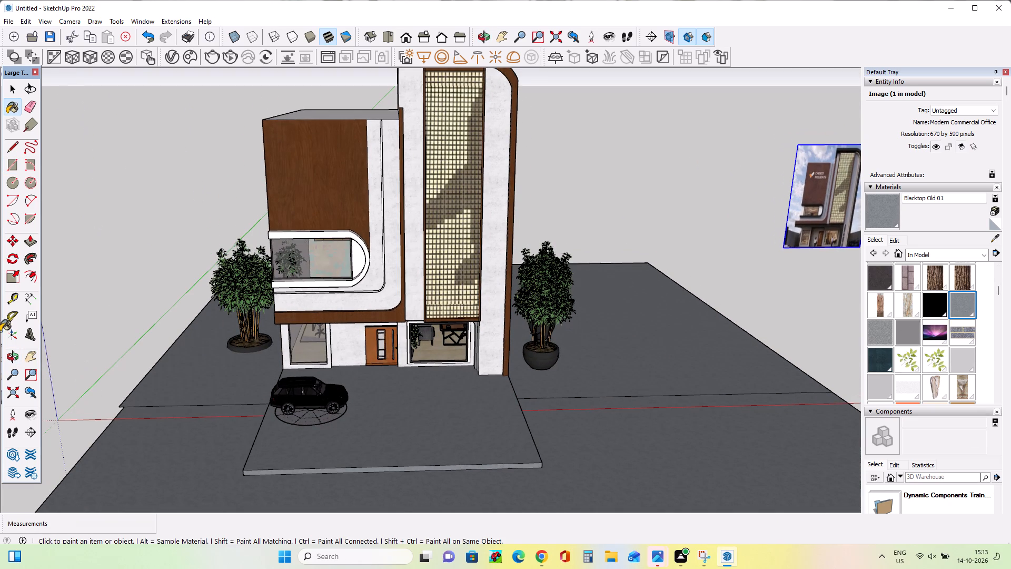
left_click(26, 355)
left_click_drag(345, 288, 358, 333)
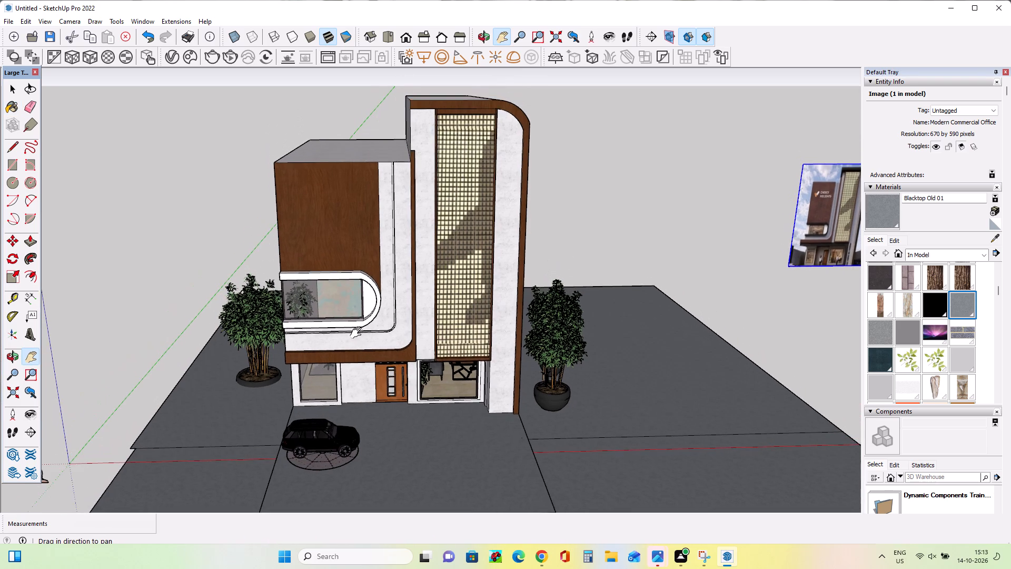
left_click_drag(358, 333, 362, 339)
middle_click_drag(415, 322, 420, 306)
scroll(420, 306, "up", 2)
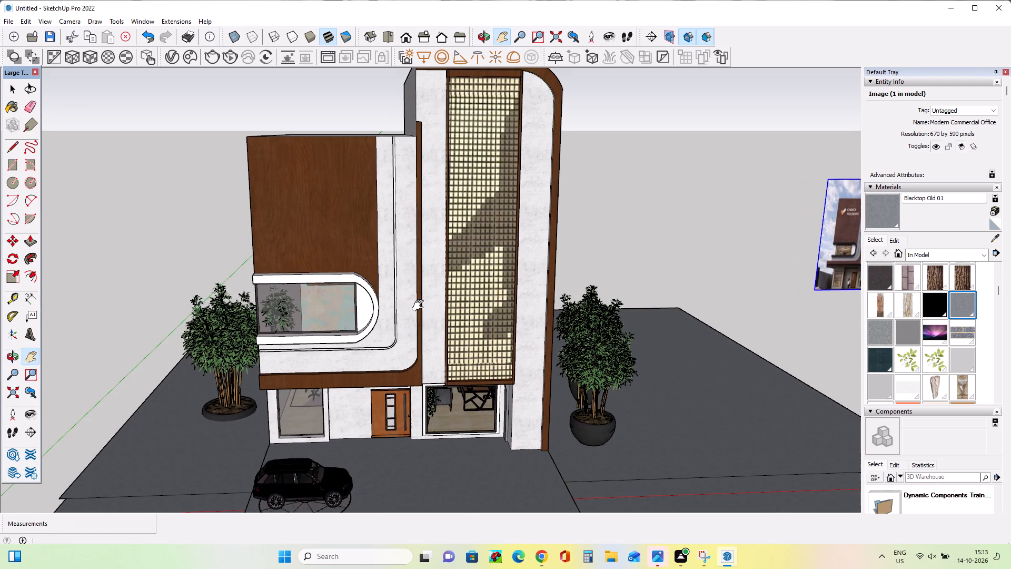
left_click_drag(420, 306, 427, 319)
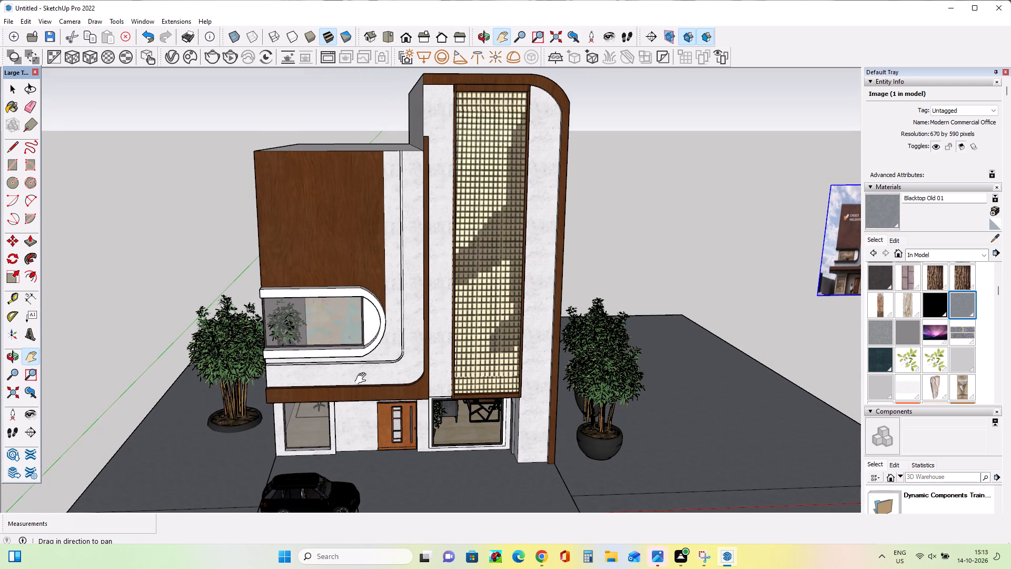
Switch to Chrome, open Google in a new tab and search for "sky images".
left_click(536, 556)
left_click(542, 558)
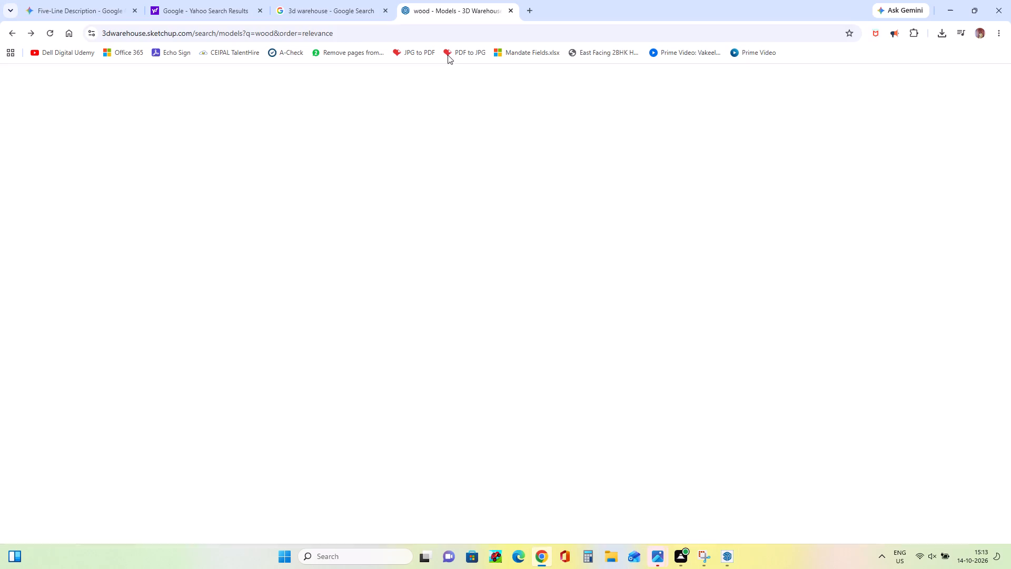
left_click(529, 10)
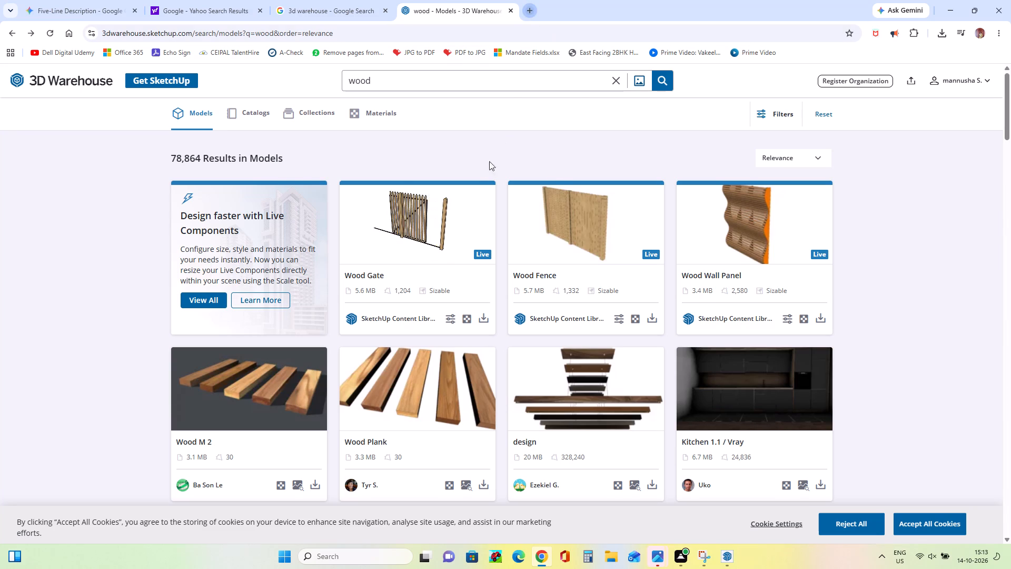
left_click(401, 76)
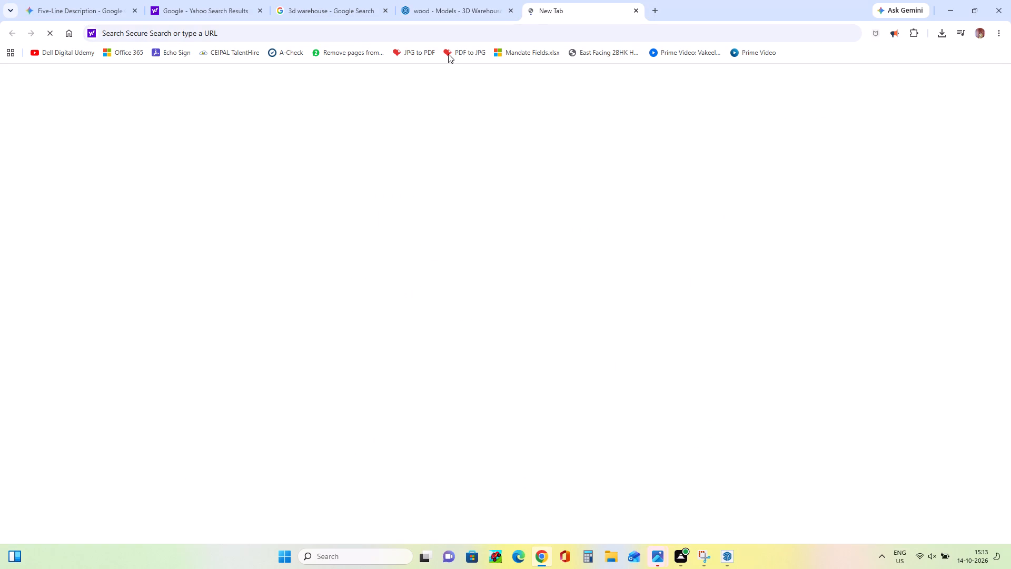
left_click(230, 29)
type("goo")
type("gle")
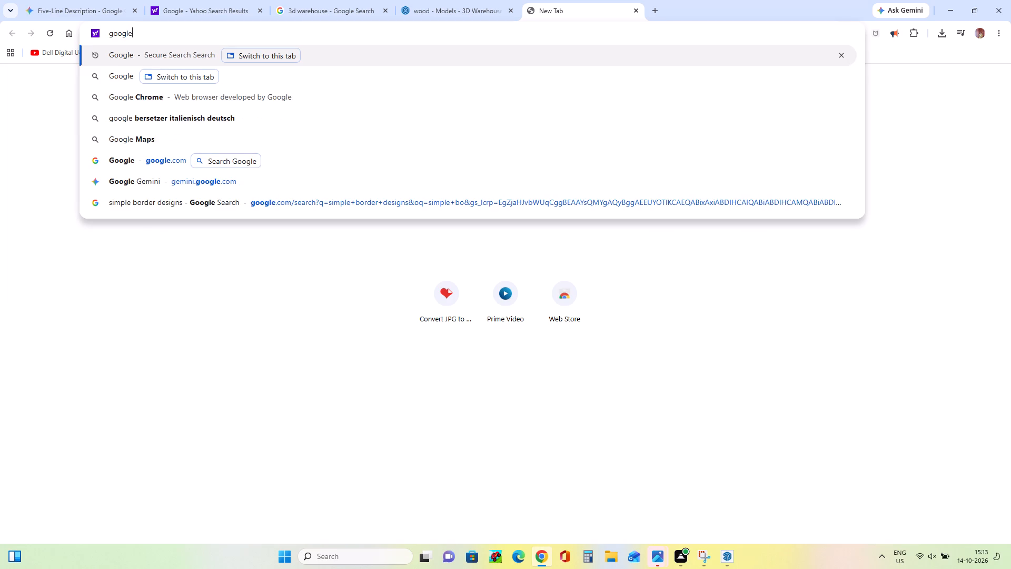
key("Return")
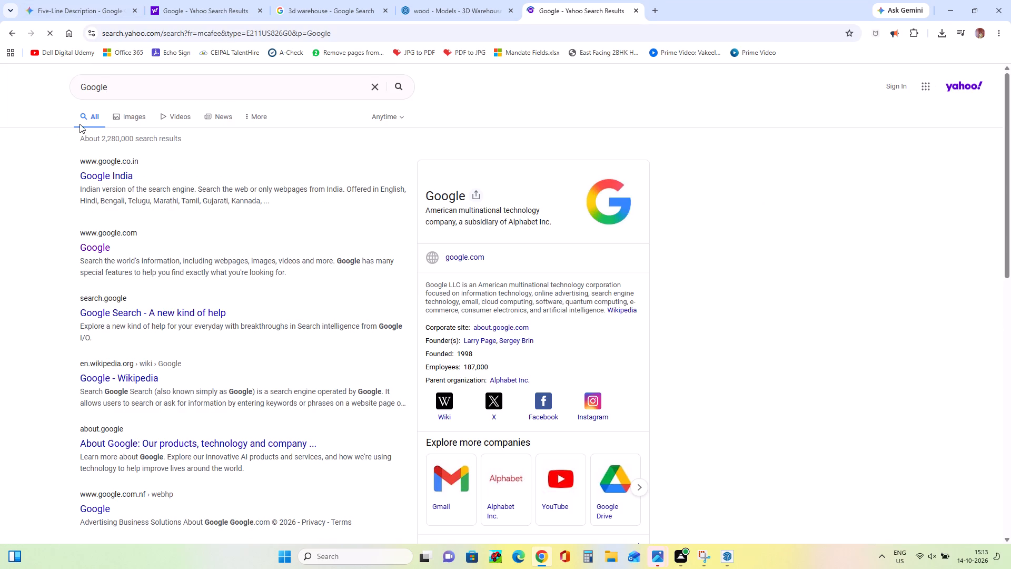
left_click(105, 248)
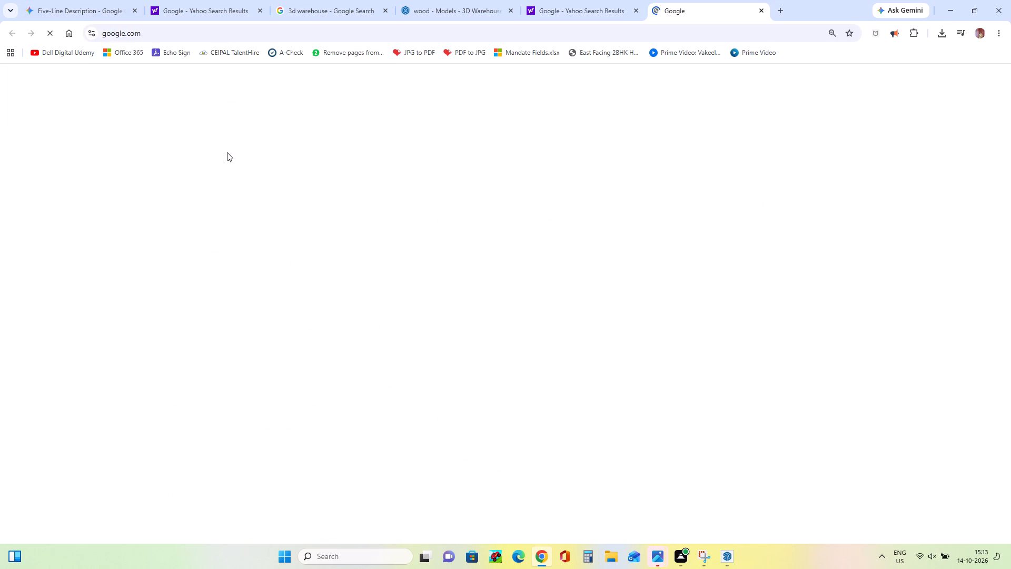
left_click(395, 250)
type("sky")
key("space")
type("images")
key("Return")
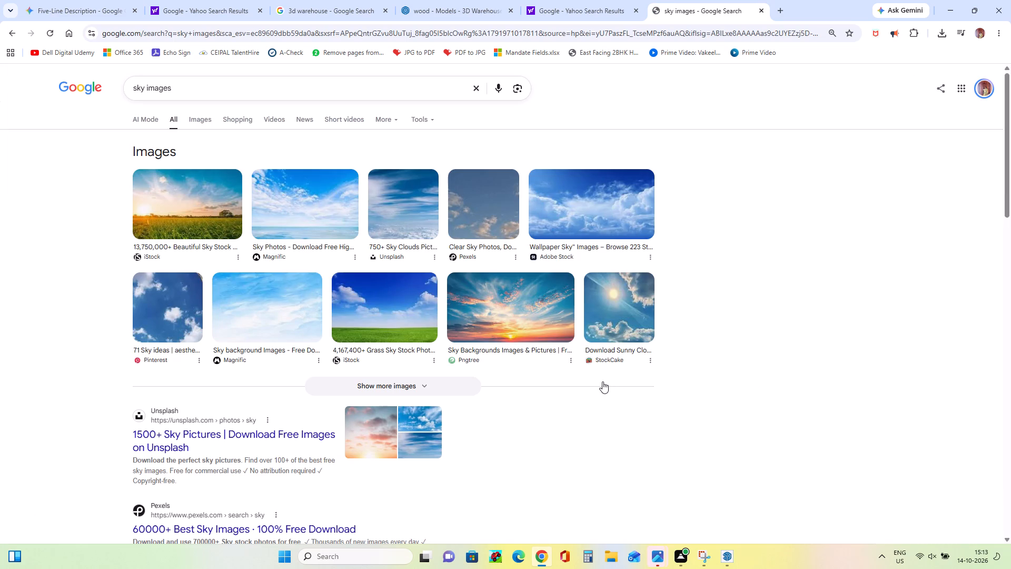
Expand the image results and preview Adobe Stock's Cloudy Sky picture of white clouds on bright blue sky.
left_click(398, 384)
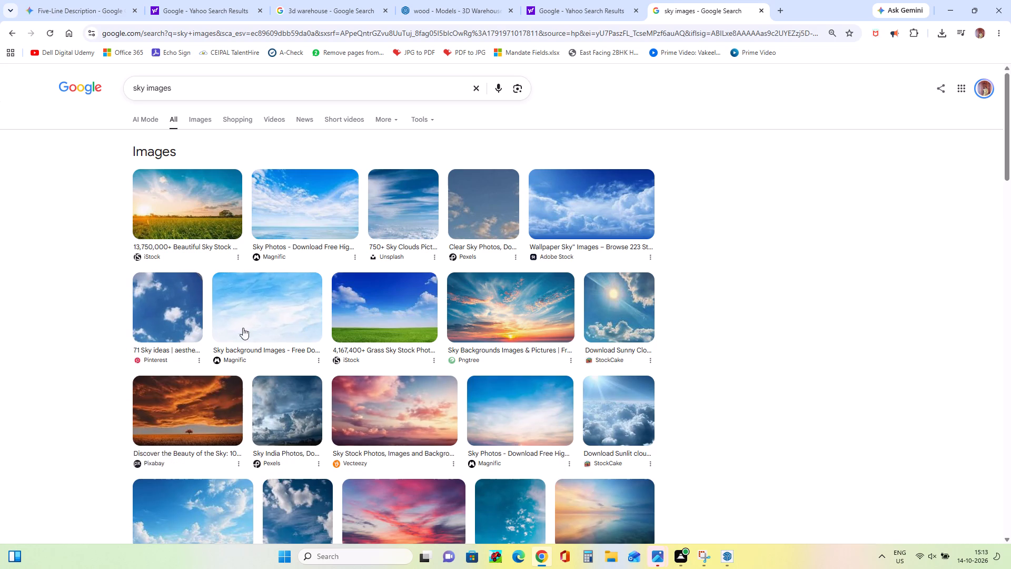
scroll(216, 376, "down", 2)
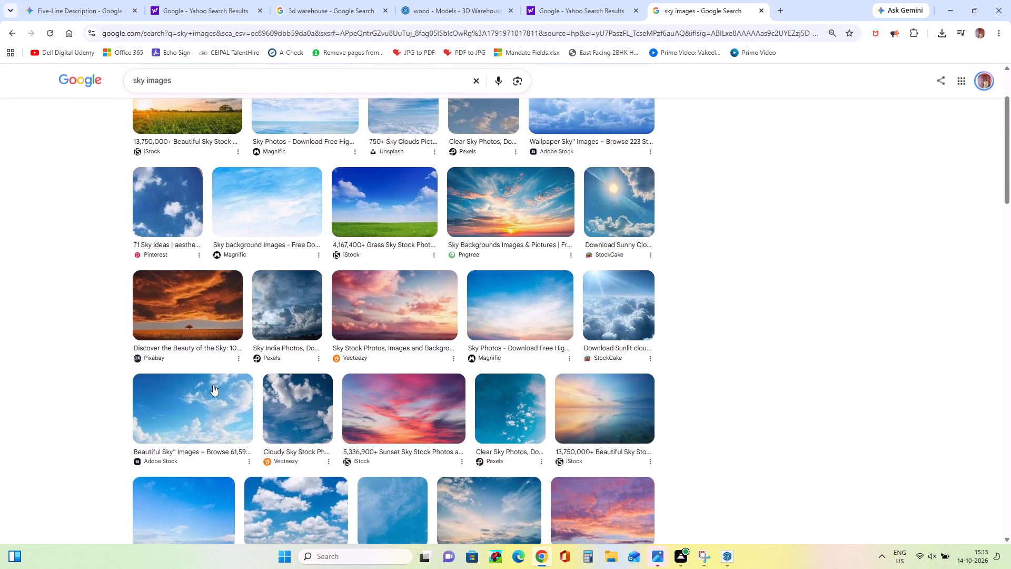
scroll(280, 443, "down", 2)
left_click(293, 420)
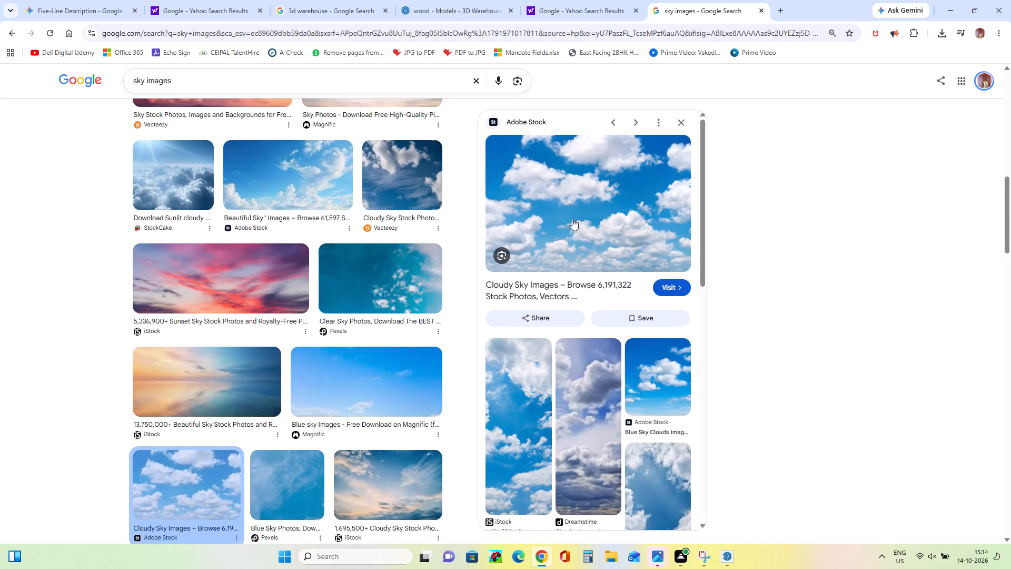
left_click(607, 218)
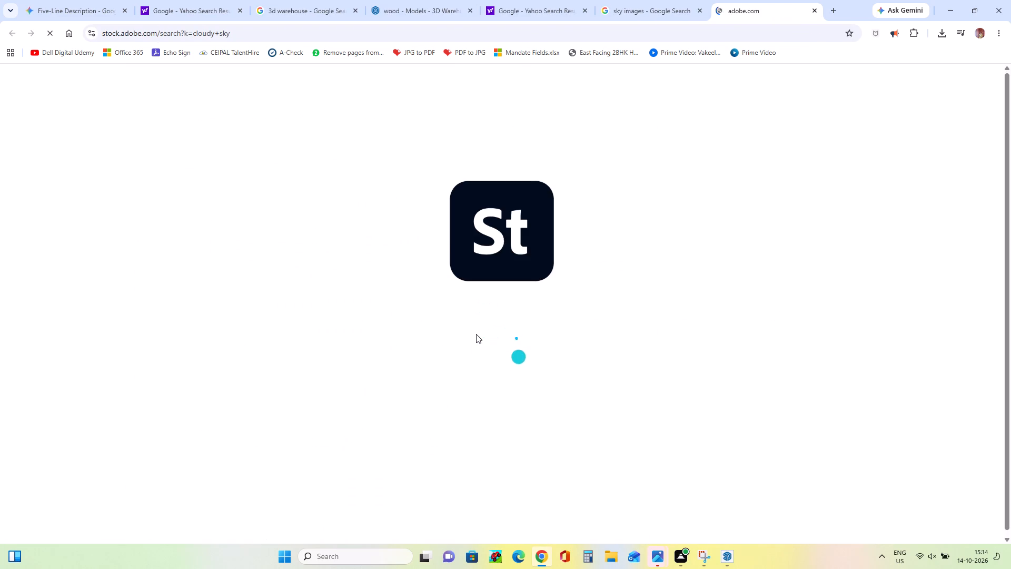
left_click(665, 11)
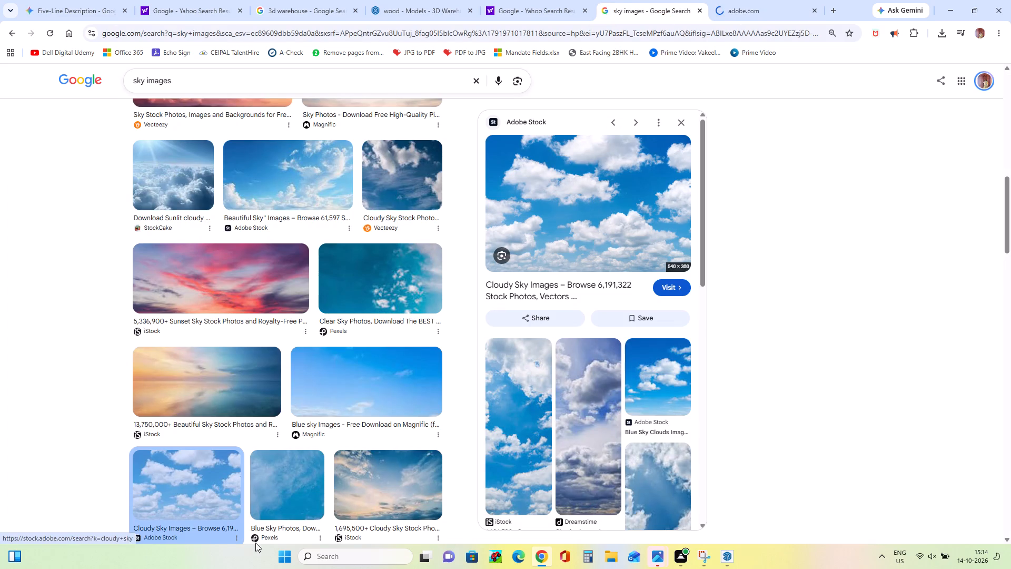
Capture a rectangular screenshot of the previewed cloudy sky picture with Snipping Tool.
left_click(699, 566)
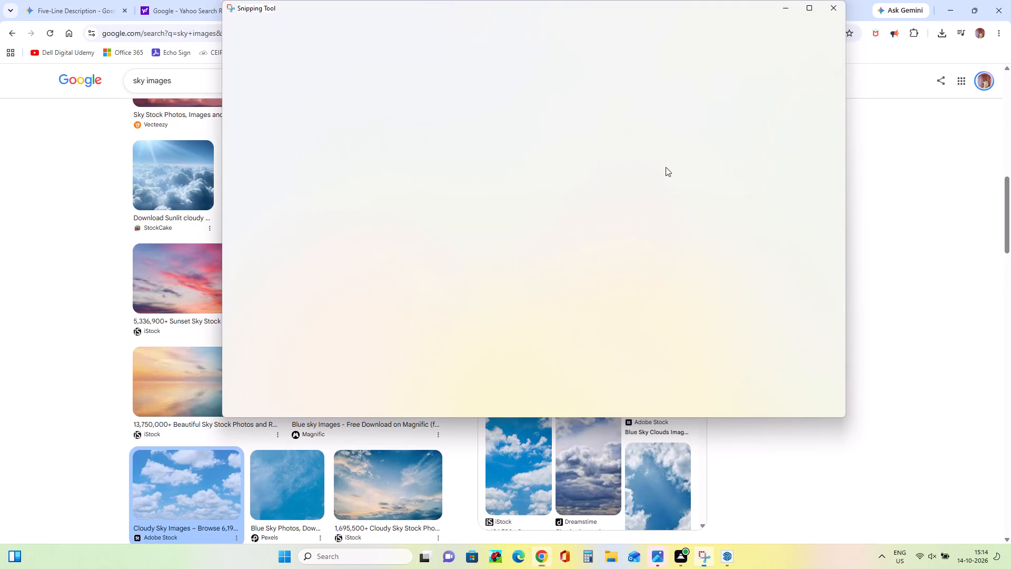
left_click(259, 25)
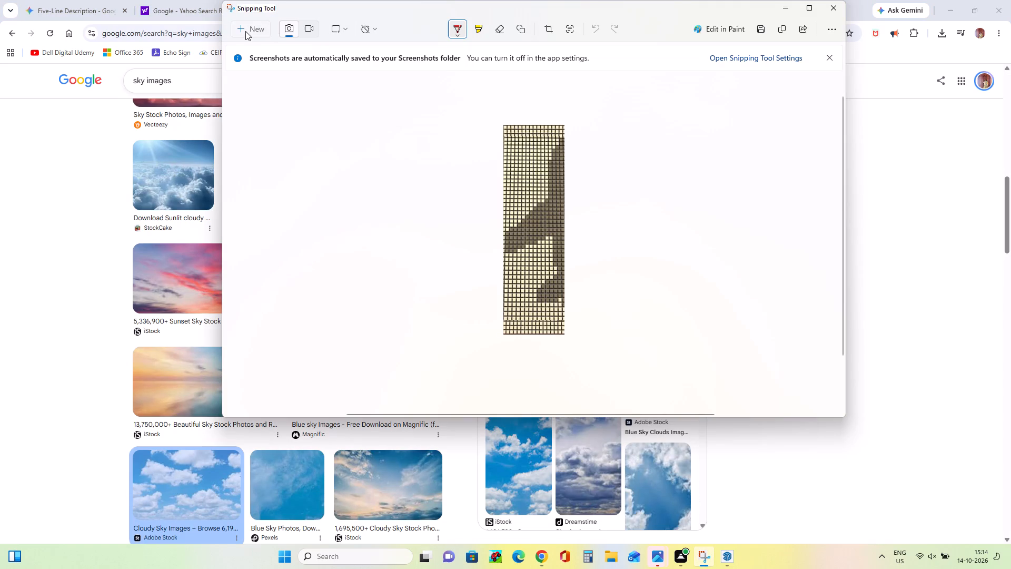
left_click(251, 28)
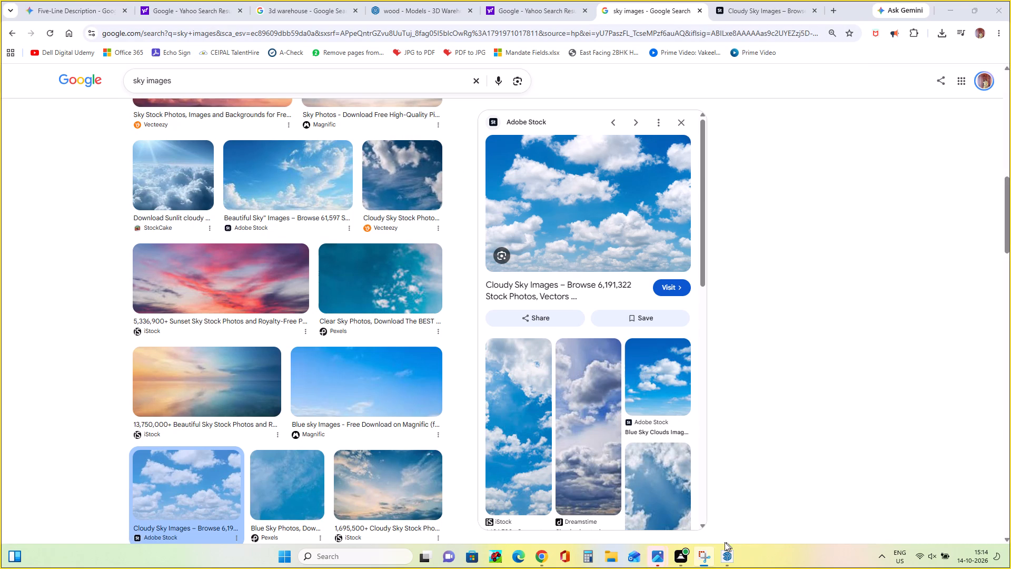
left_click(706, 553)
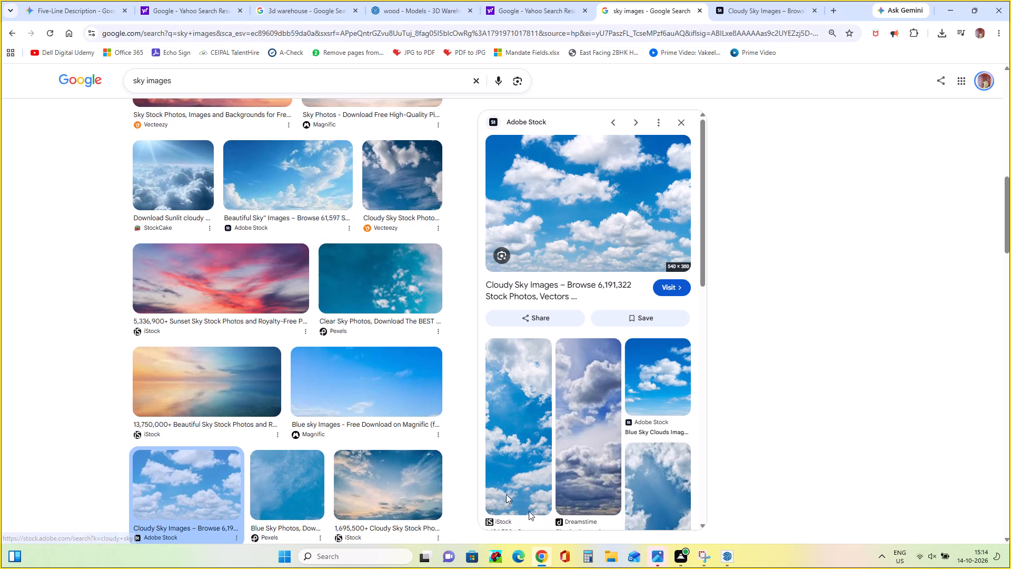
left_click(701, 563)
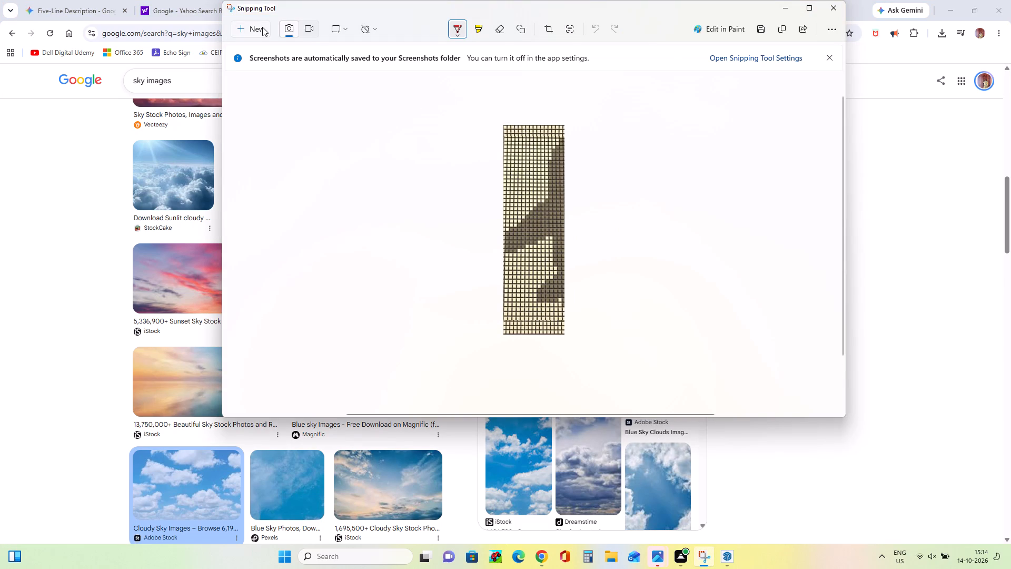
left_click(262, 27)
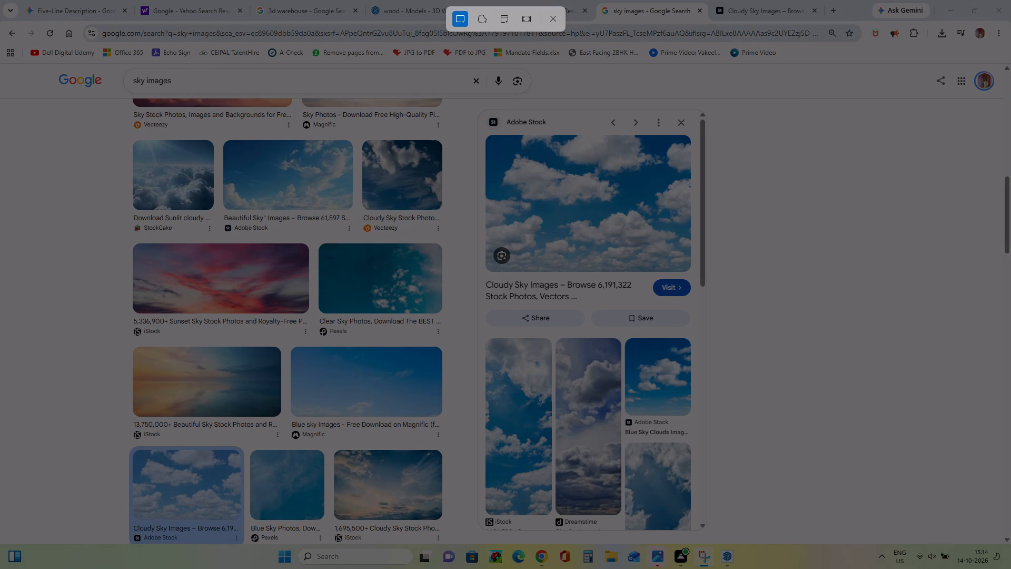
left_click_drag(690, 134, 534, 239)
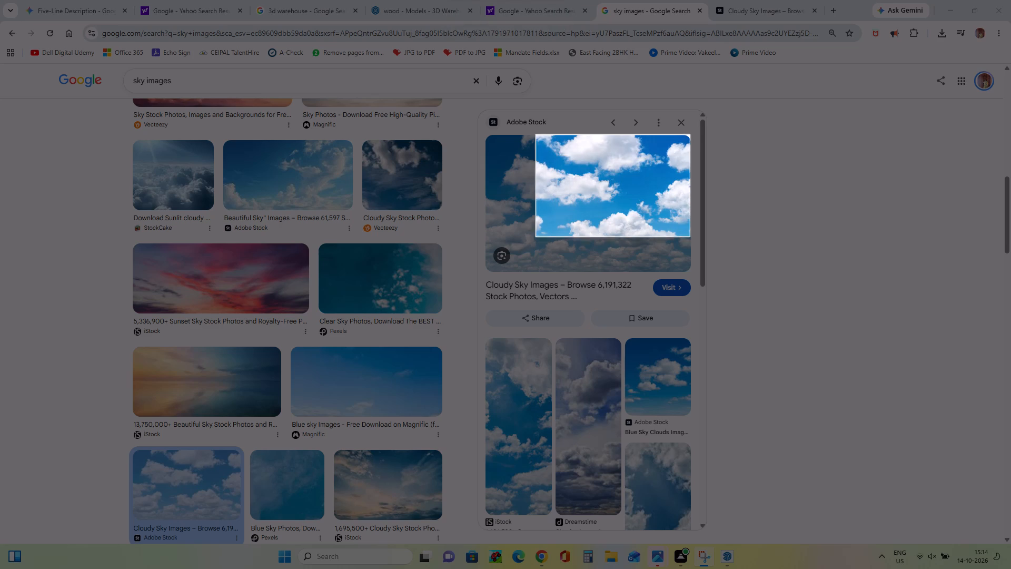
left_click_drag(534, 239, 510, 268)
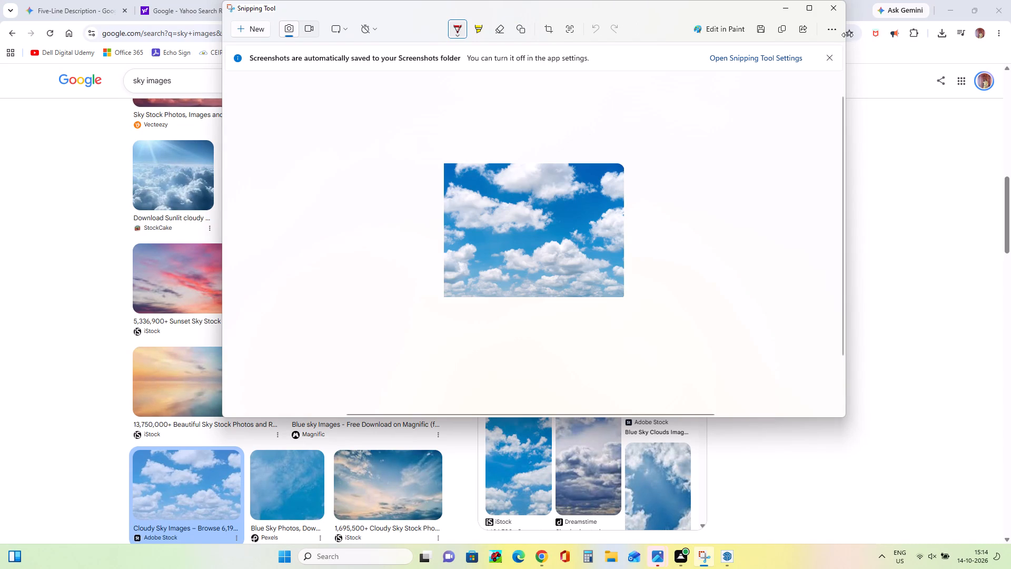
Save the captured sky picture to the Desktop as a PNG named sky.
left_click(763, 28)
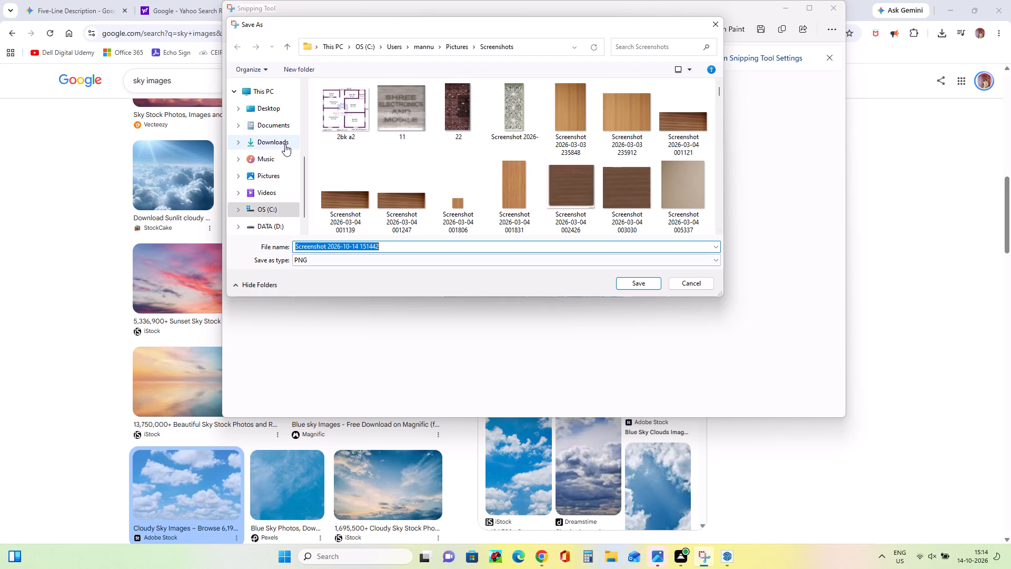
left_click(277, 107)
left_click(405, 245)
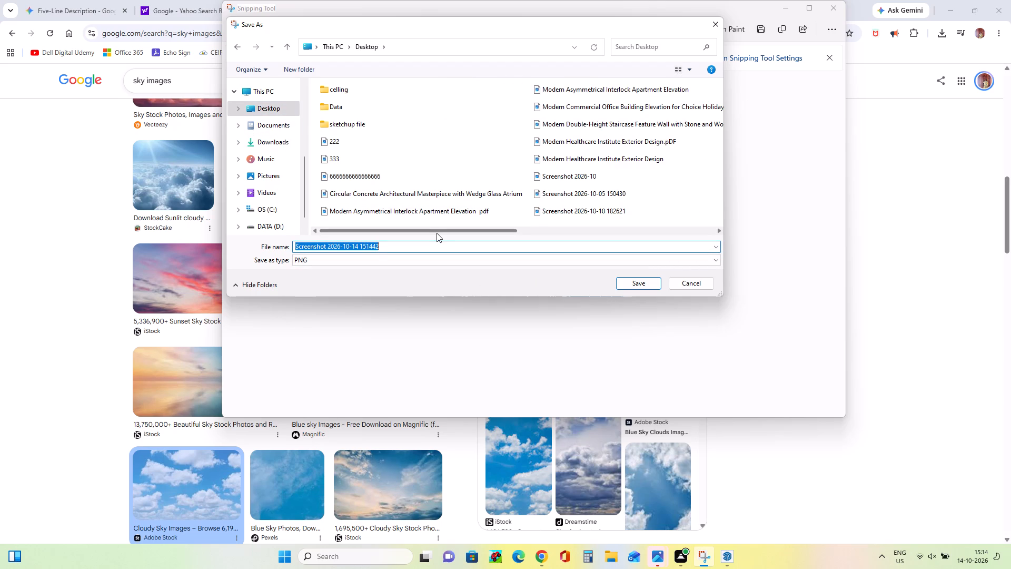
key("BackSpace")
key("s")
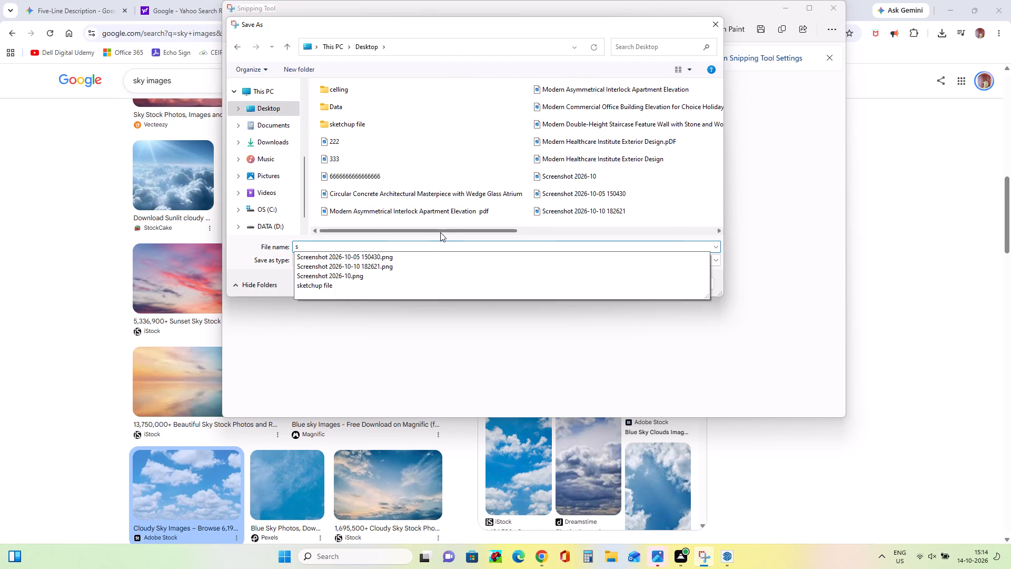
key("k")
key("y")
key("Return")
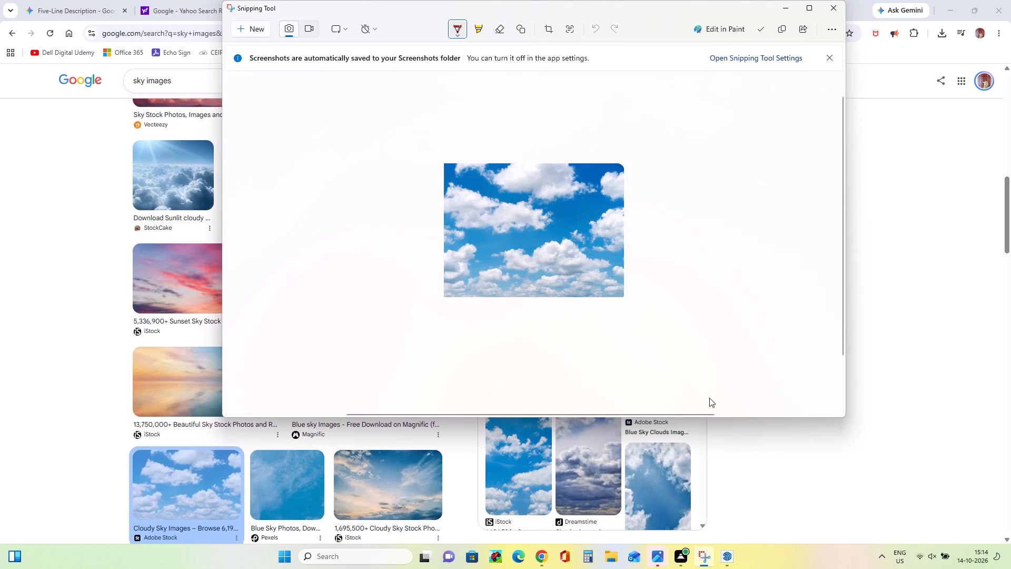
left_click(781, 4)
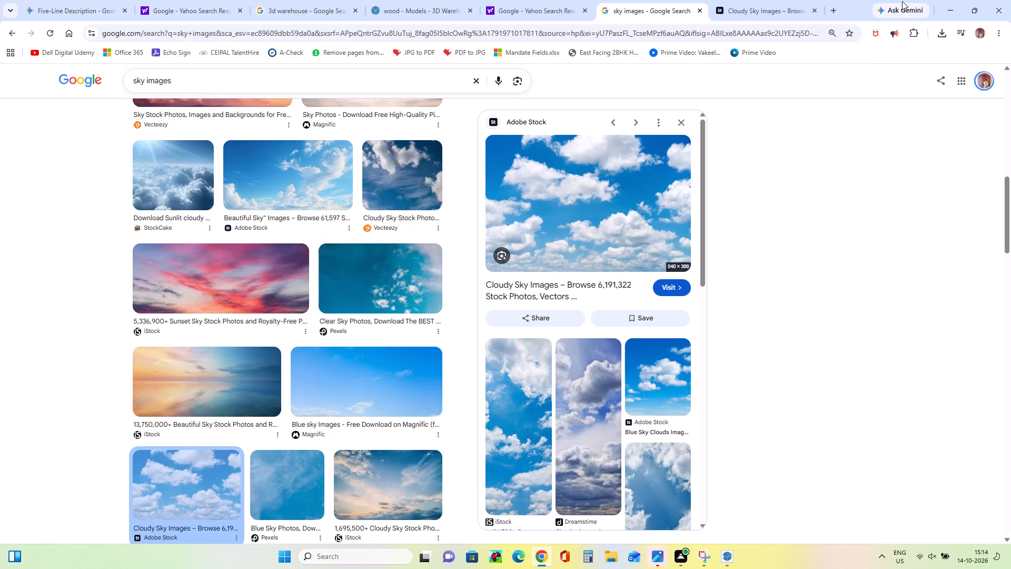
Return to SketchUp, import the sky image from the Desktop and place it upright from the tower's grille panel outward past the building's side.
left_click(944, 1)
left_click(7, 15)
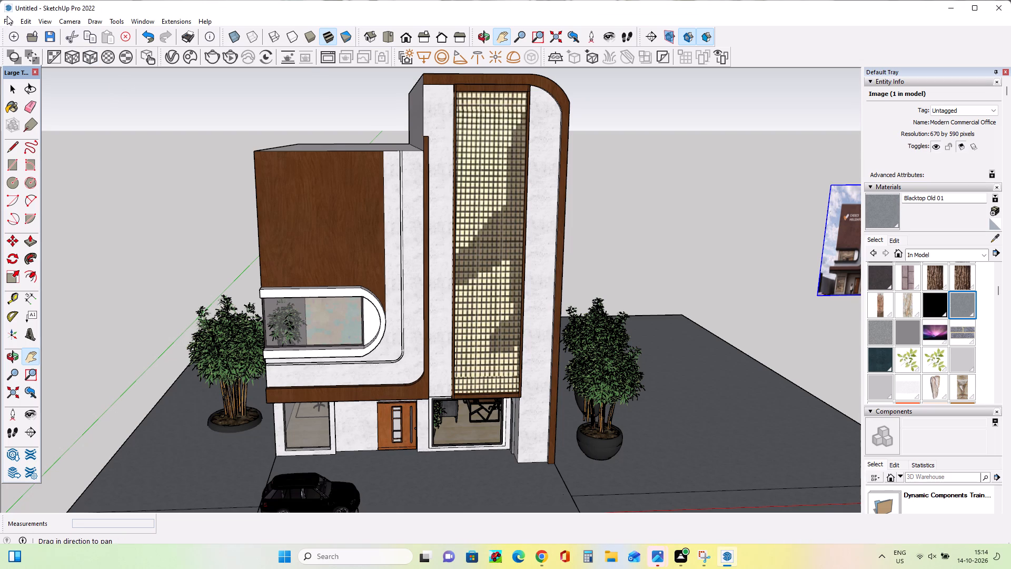
left_click(8, 22)
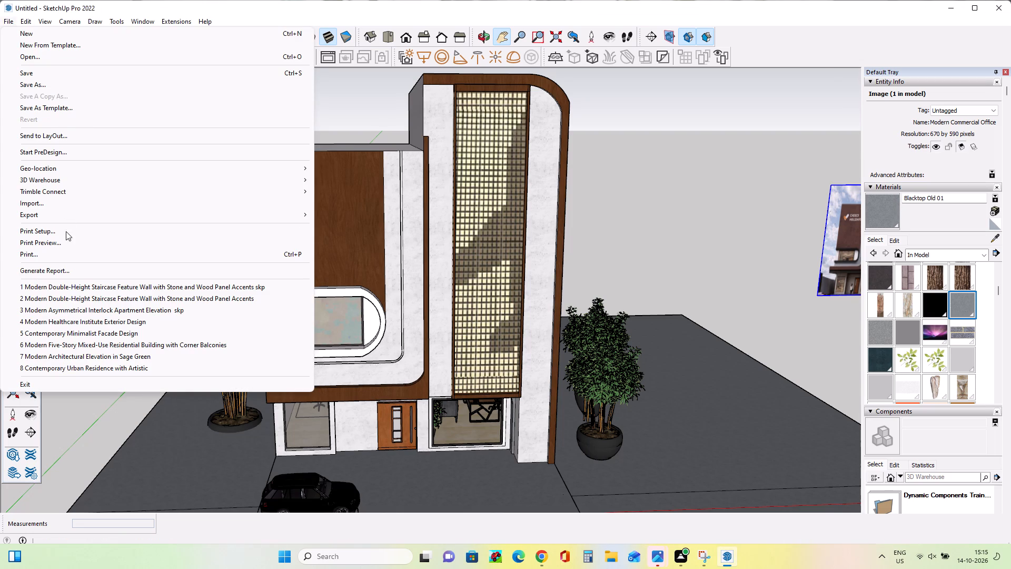
left_click(65, 207)
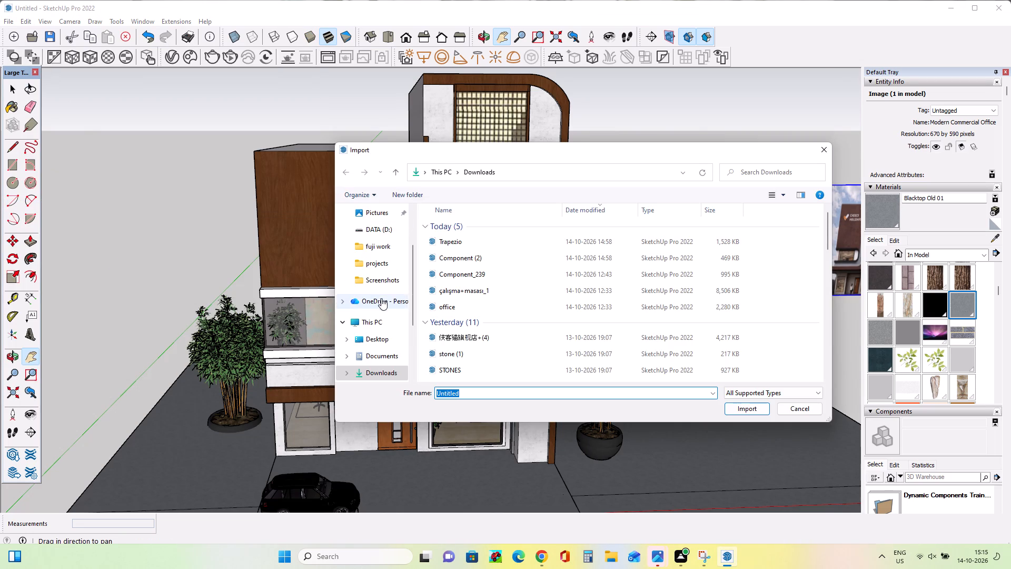
left_click(383, 338)
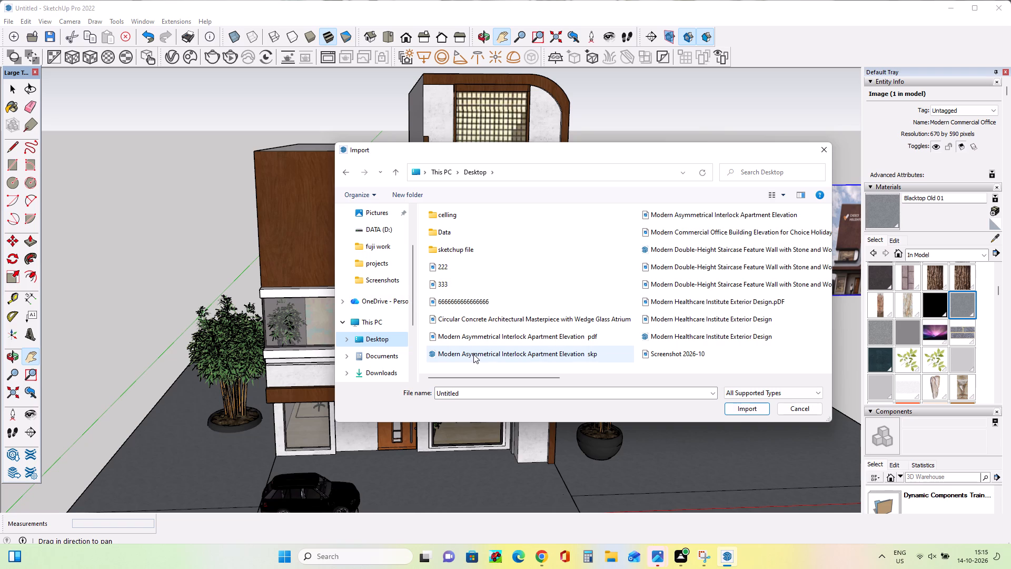
left_click(827, 380)
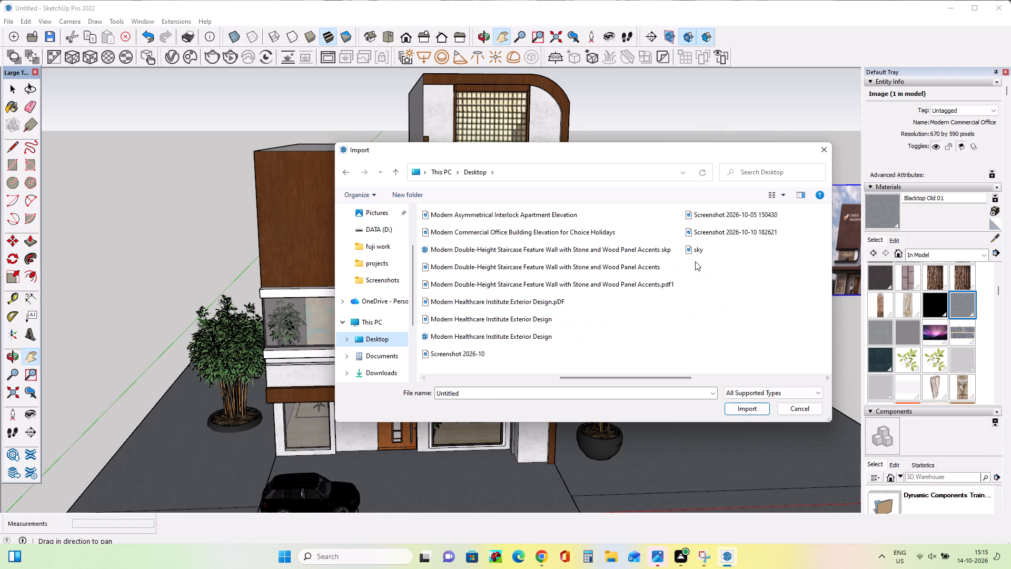
left_click(695, 254)
left_click(766, 439)
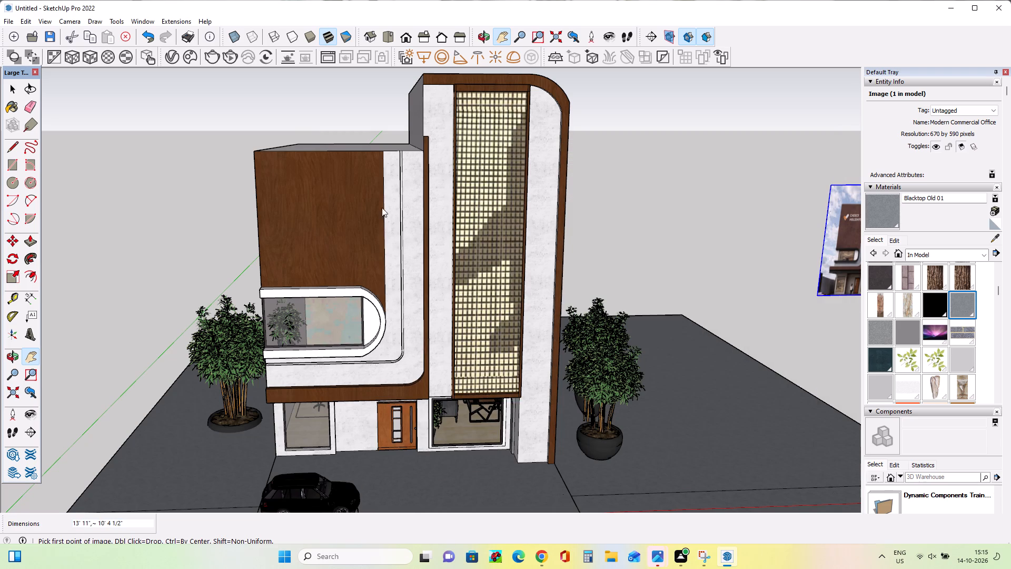
left_click(520, 188)
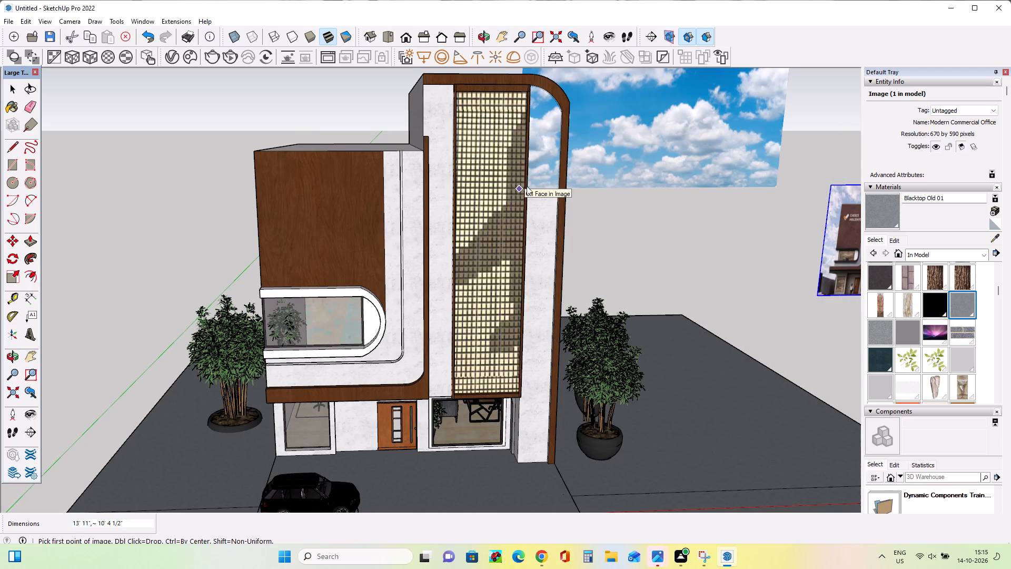
left_click(687, 134)
Move the sky image off the tower's front face and away from the building.
middle_click_drag(681, 290, 225, 337)
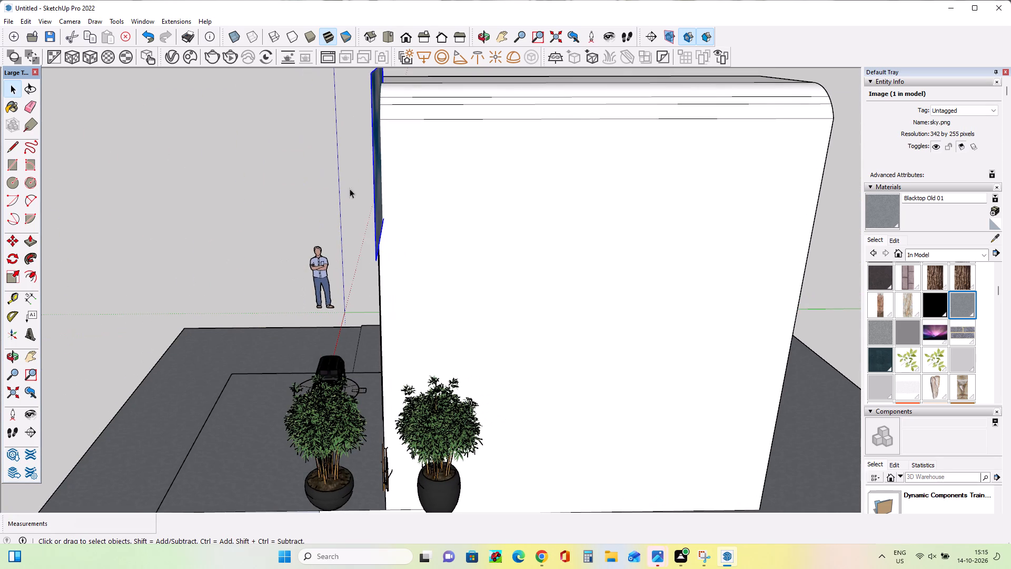
left_click(18, 244)
left_click(372, 259)
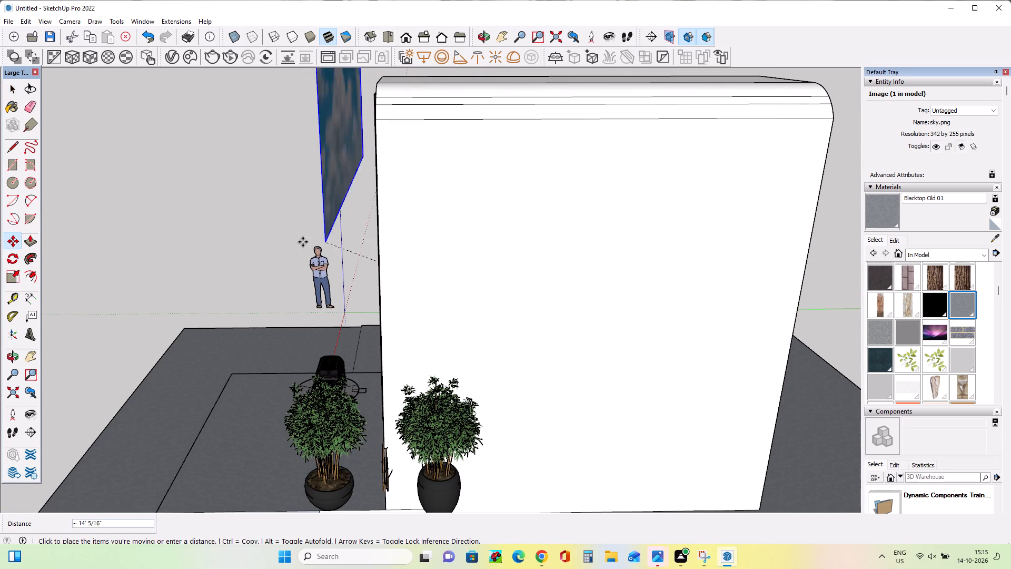
scroll(303, 242, "down", 10)
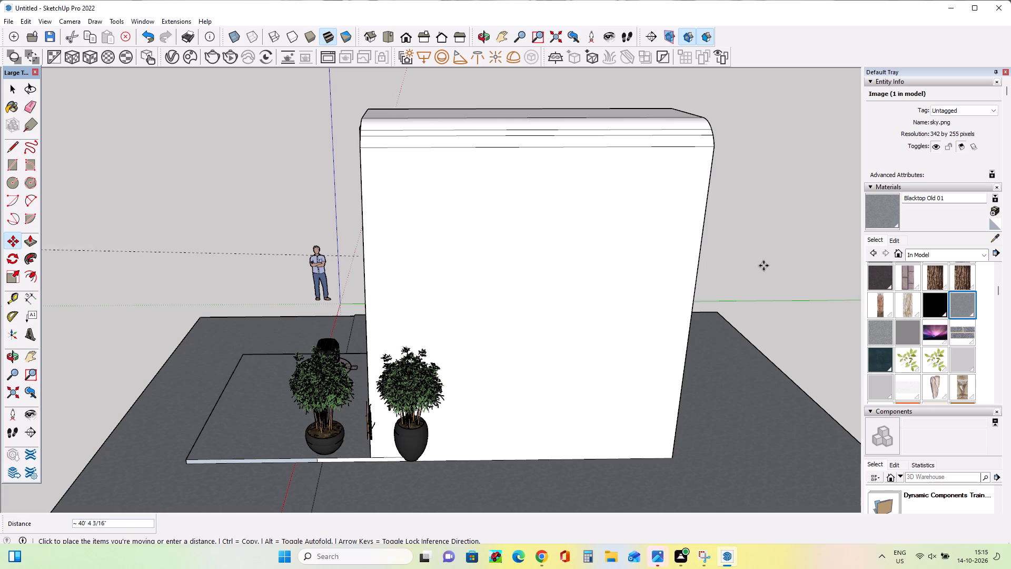
left_click(764, 265)
Move the sky image about 121' from its place above the building's front, aiming toward the rear.
middle_click_drag(384, 287, 794, 352)
scroll(795, 357, "down", 1)
middle_click_drag(265, 245, 362, 210)
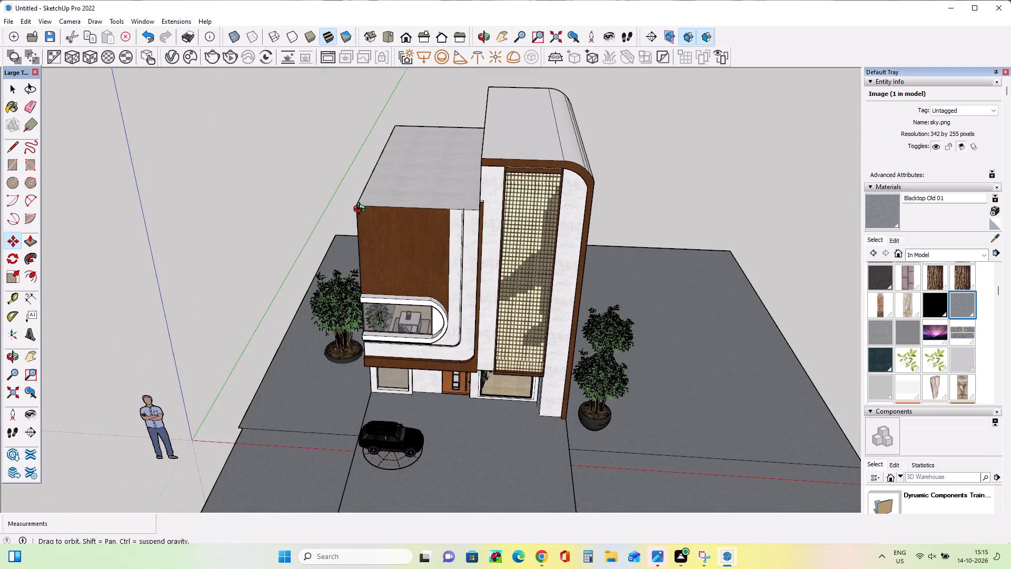
middle_click_drag(362, 210, 629, 195)
scroll(440, 227, "down", 4)
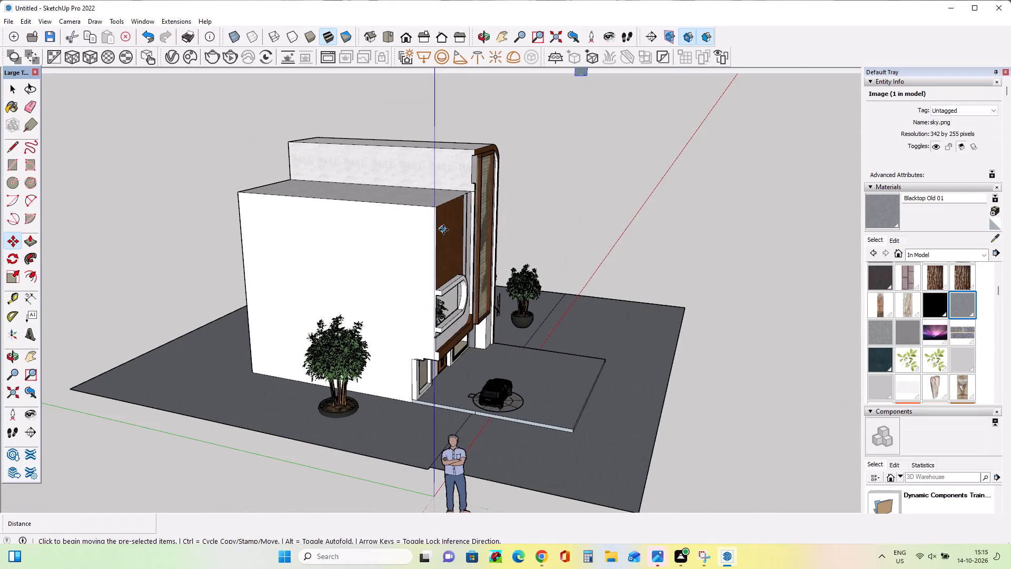
scroll(443, 230, "down", 4)
middle_click_drag(449, 247, 543, 182)
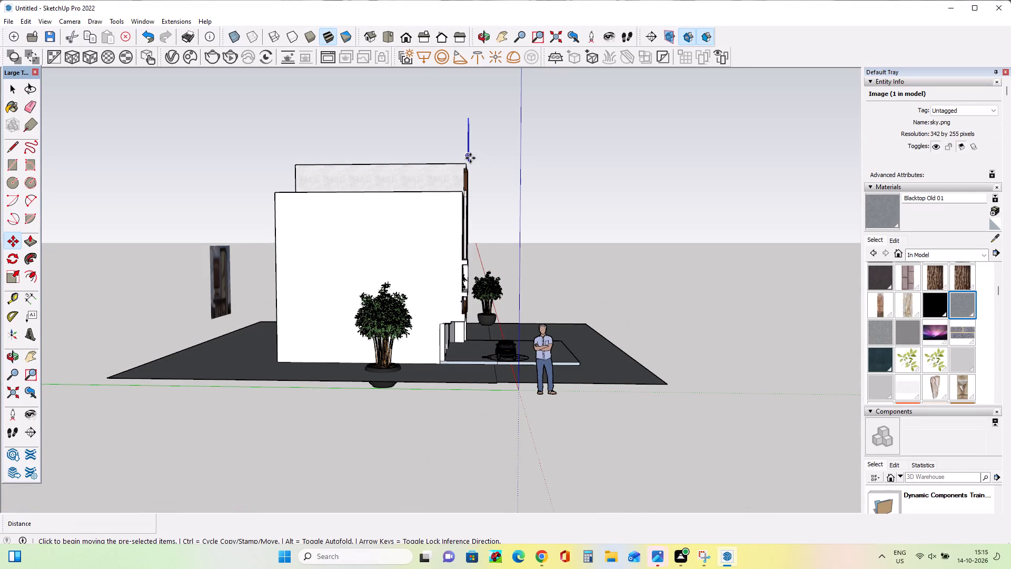
left_click(470, 158)
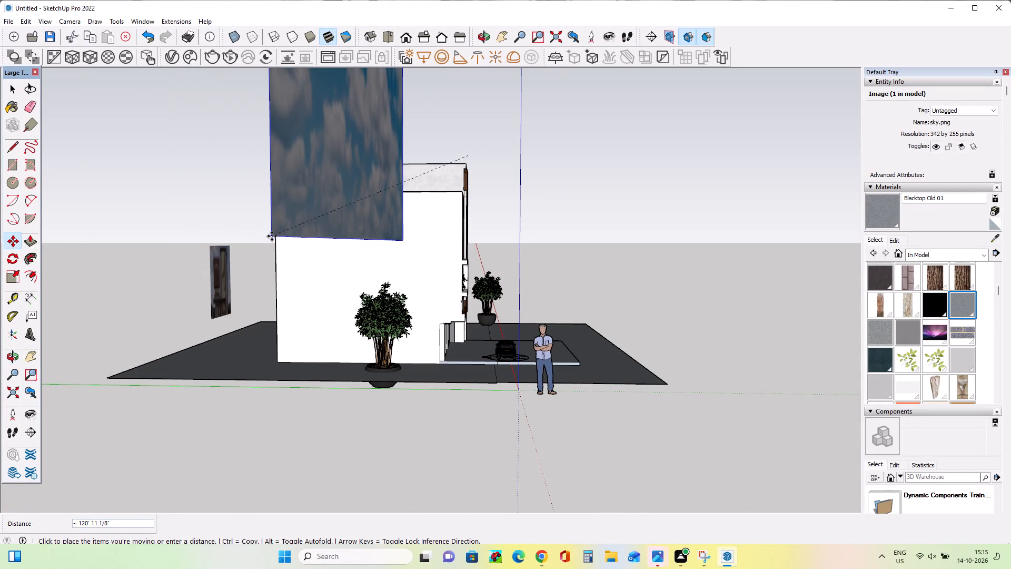
left_click(272, 236)
Move the sky image about 132' 6" from its distant position toward the back of the paved ground.
middle_click_drag(512, 250, 691, 264)
scroll(691, 264, "down", 4)
scroll(276, 237, "down", 4)
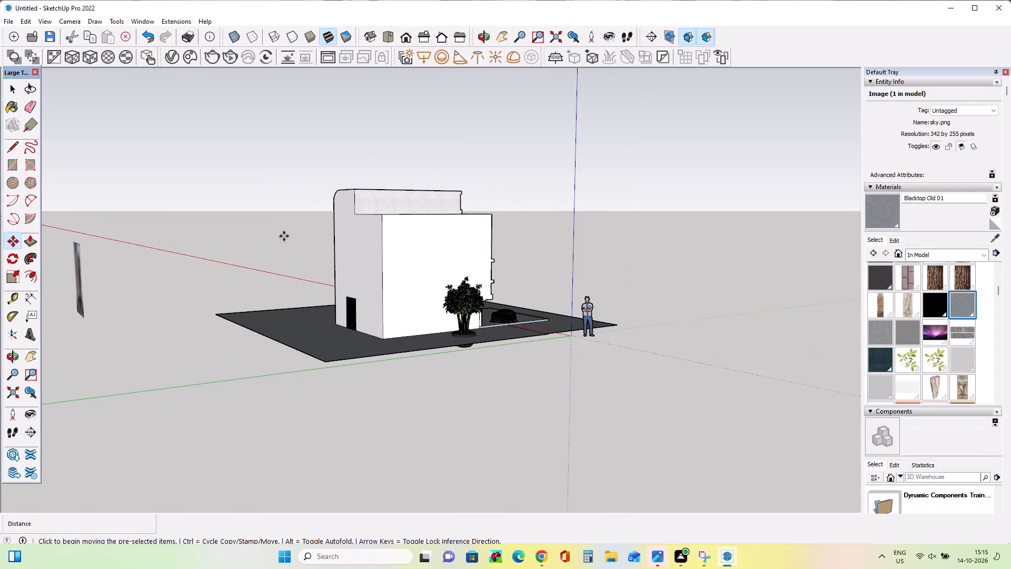
scroll(291, 238, "down", 4)
middle_click_drag(369, 269, 492, 280)
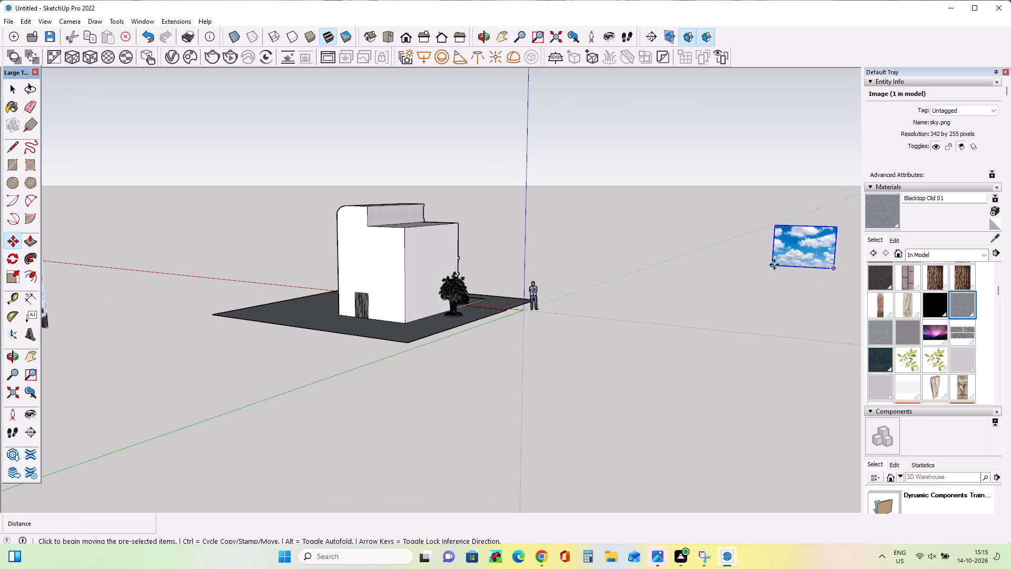
left_click(776, 265)
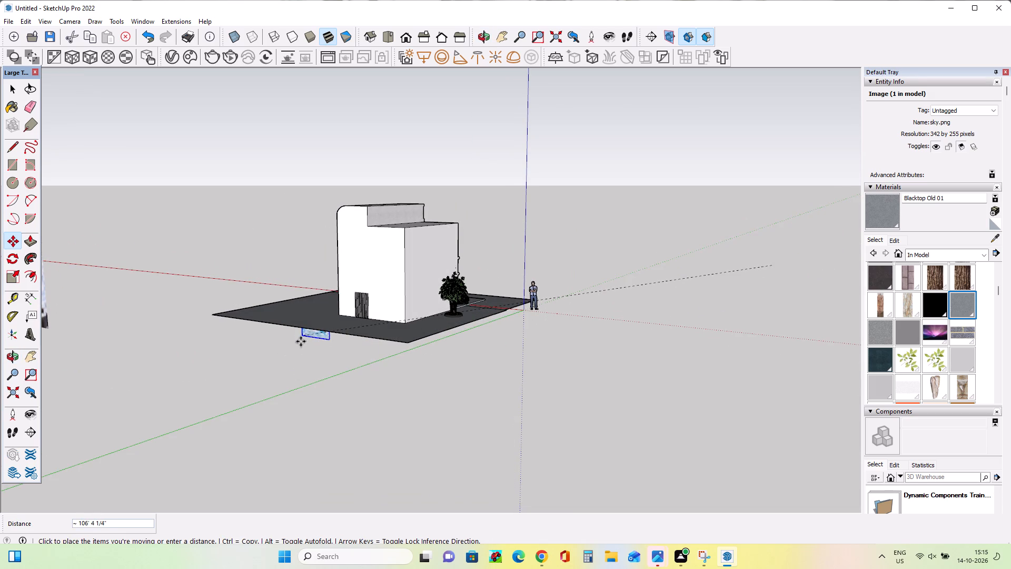
left_click(233, 362)
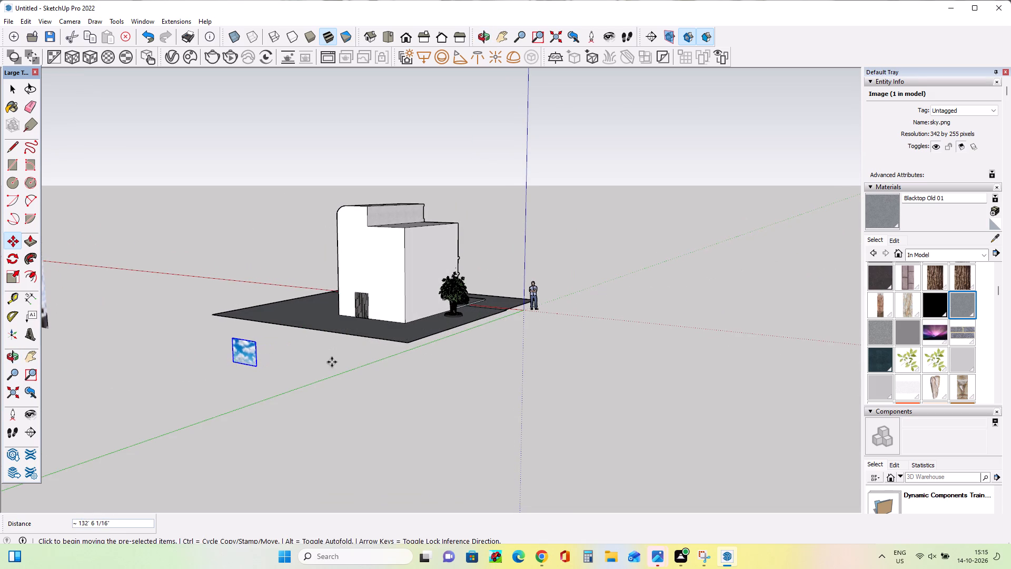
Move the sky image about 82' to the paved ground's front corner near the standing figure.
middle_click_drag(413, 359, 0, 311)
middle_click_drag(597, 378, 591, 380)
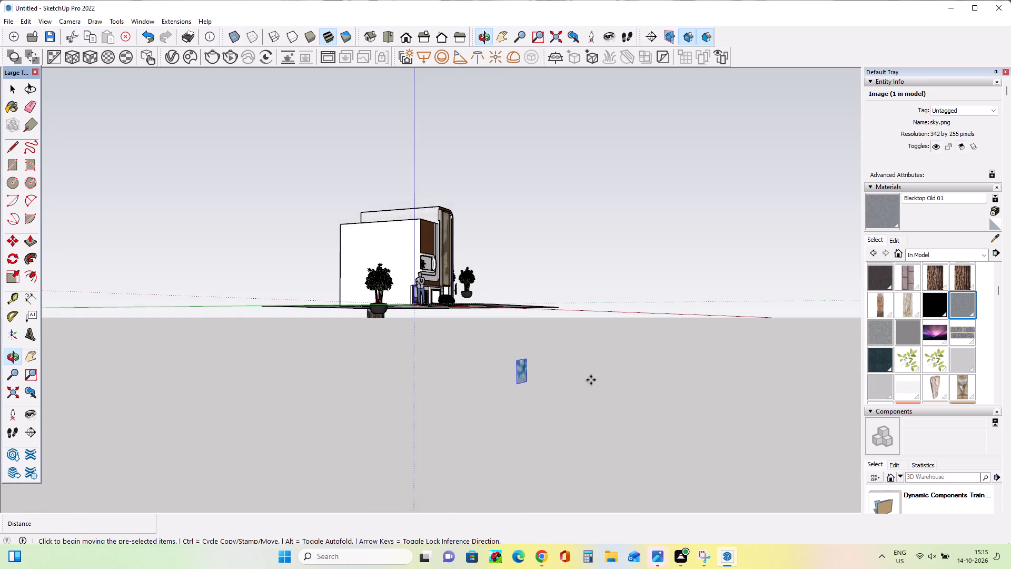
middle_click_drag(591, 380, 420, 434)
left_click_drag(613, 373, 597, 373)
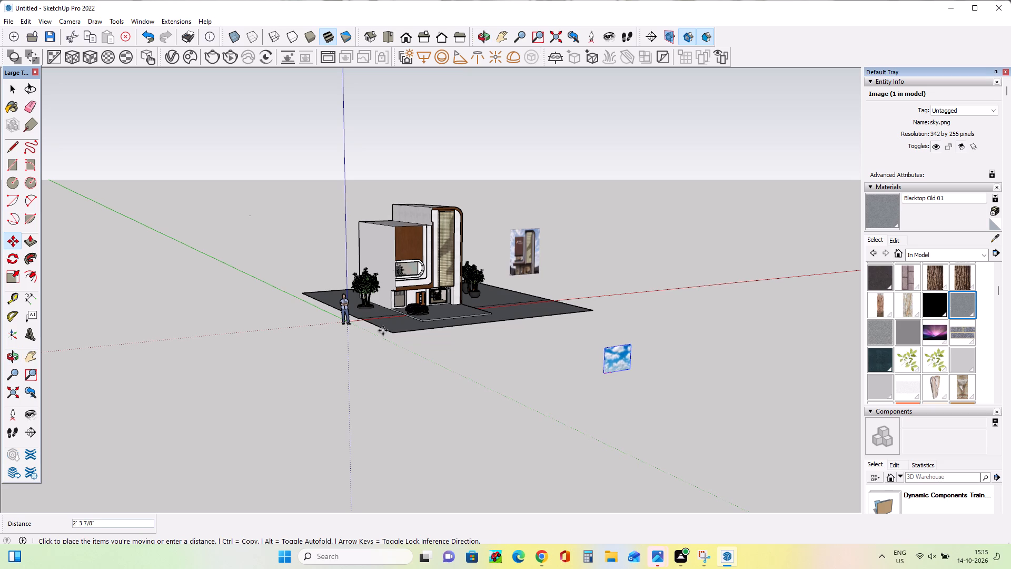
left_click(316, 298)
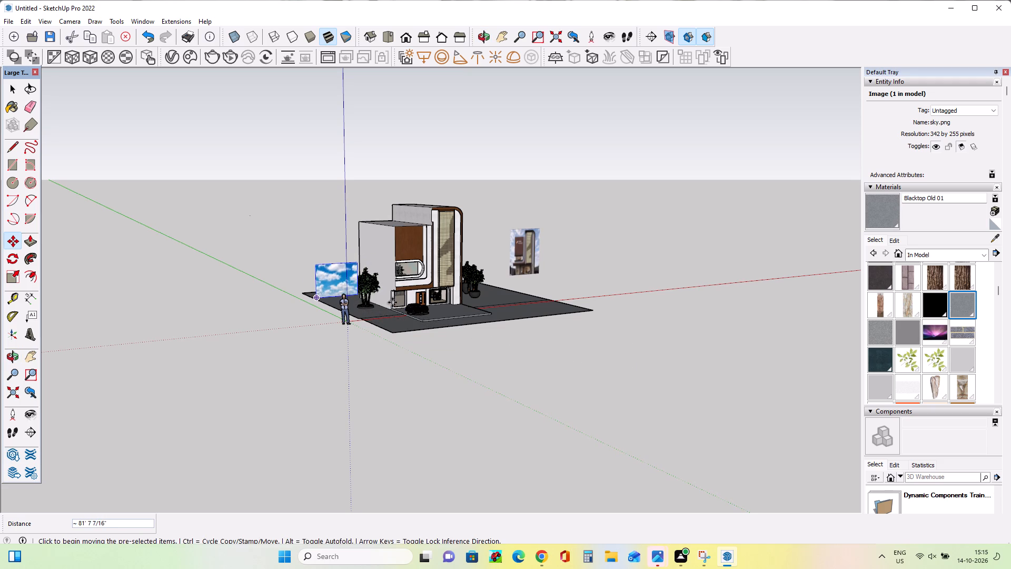
Move the sky image from the front of the site to beyond the paved ground's rear edge.
middle_click_drag(400, 302, 736, 365)
middle_click_drag(420, 358, 616, 320)
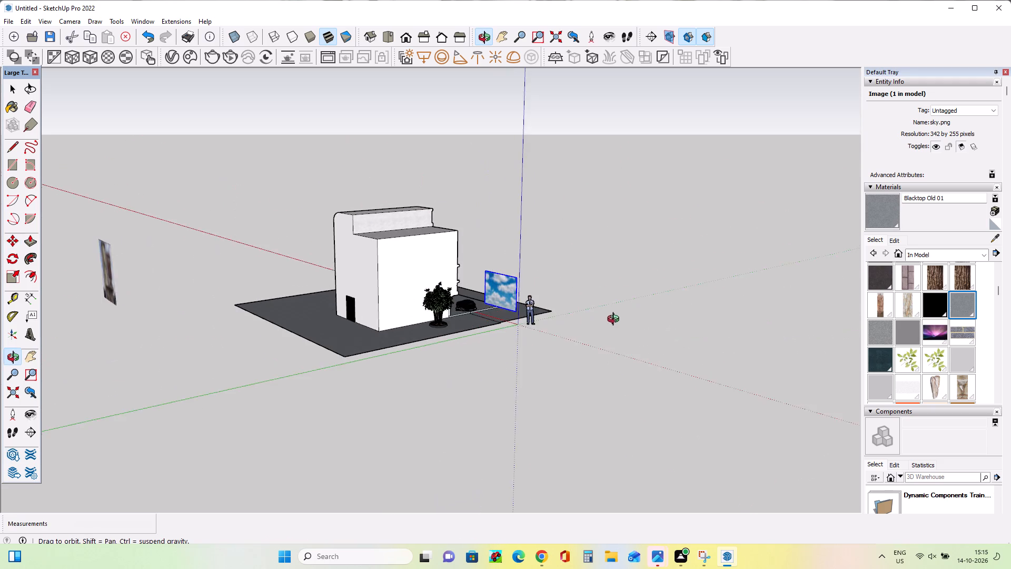
middle_click_drag(616, 320, 619, 318)
left_click_drag(493, 297, 488, 300)
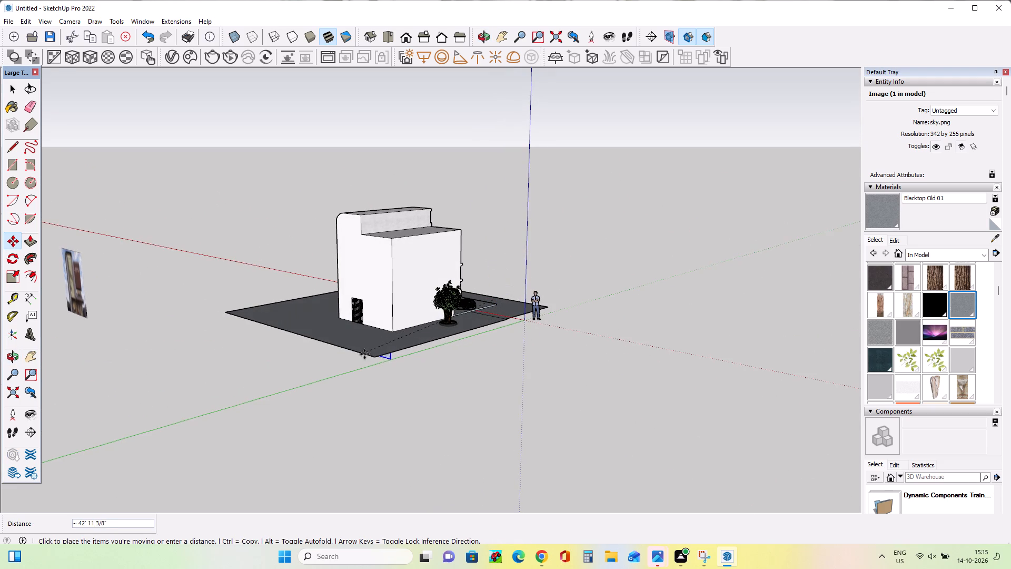
left_click(376, 358)
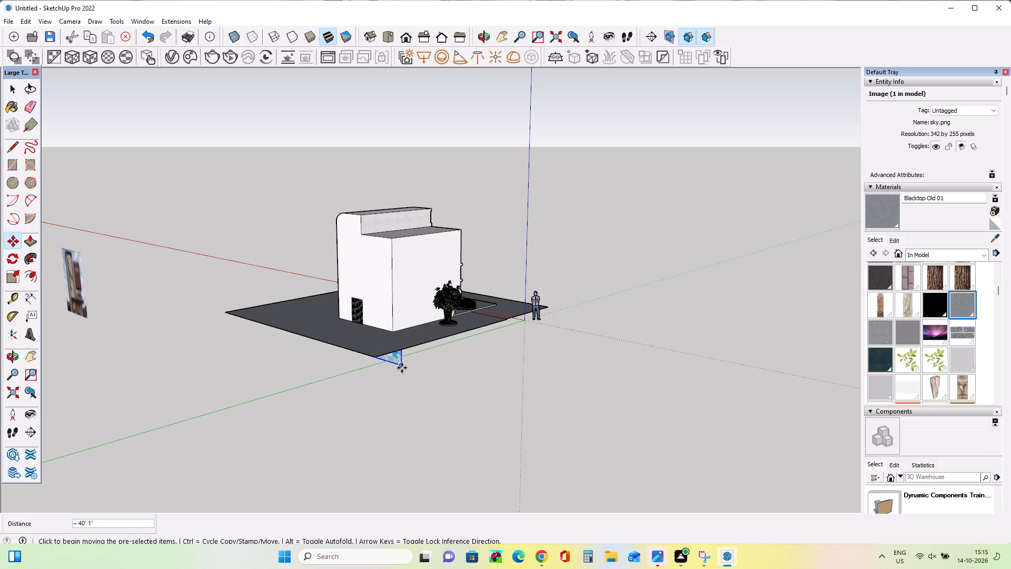
left_click(402, 368)
left_click(368, 356)
Raise the sky image to ground level and place its lower corner on the paved ground's far rear corner.
middle_click_drag(384, 342, 441, 282)
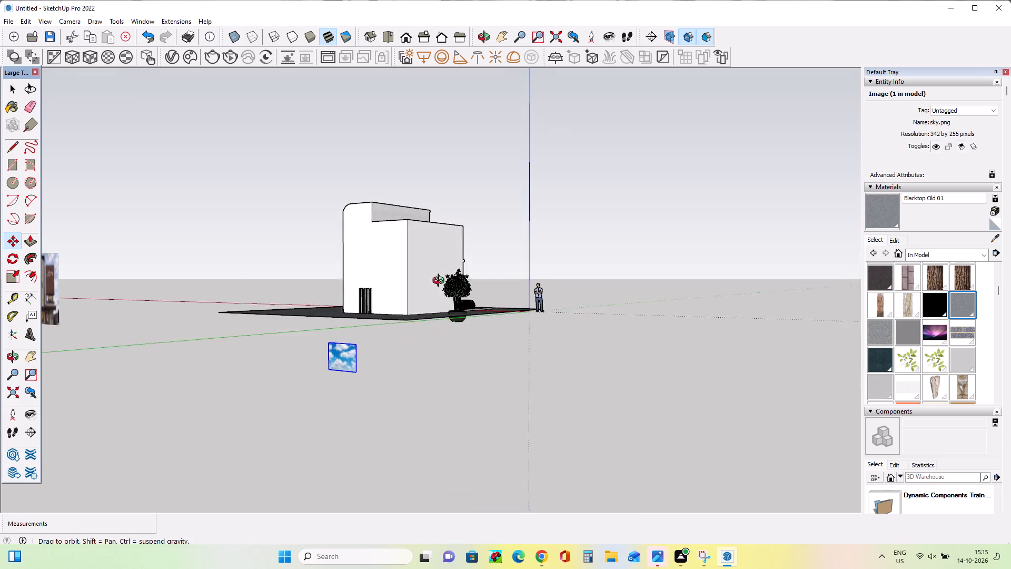
middle_click_drag(441, 282, 441, 285)
left_click(353, 377)
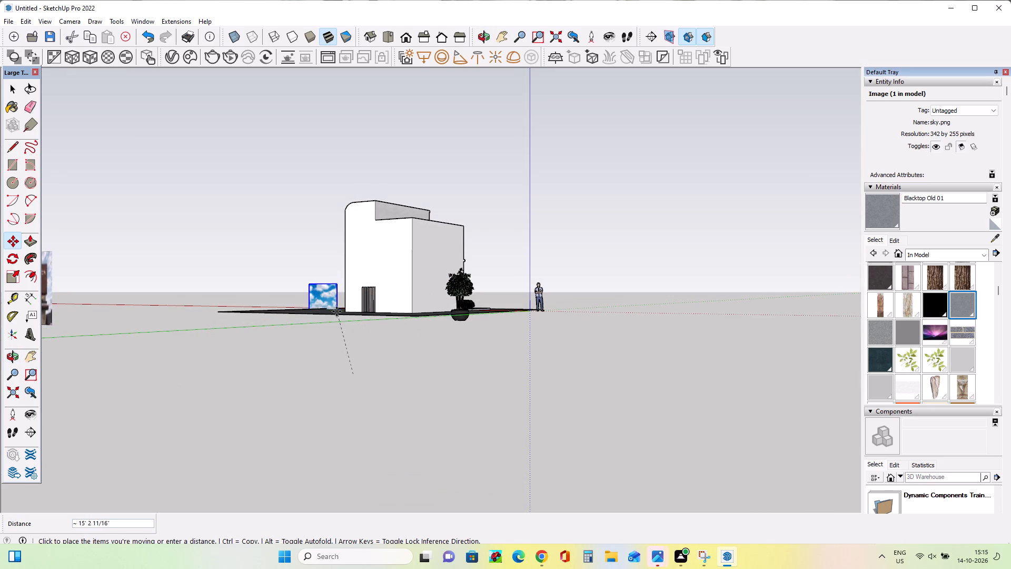
left_click(304, 318)
middle_click_drag(348, 299, 372, 382)
left_click(295, 294)
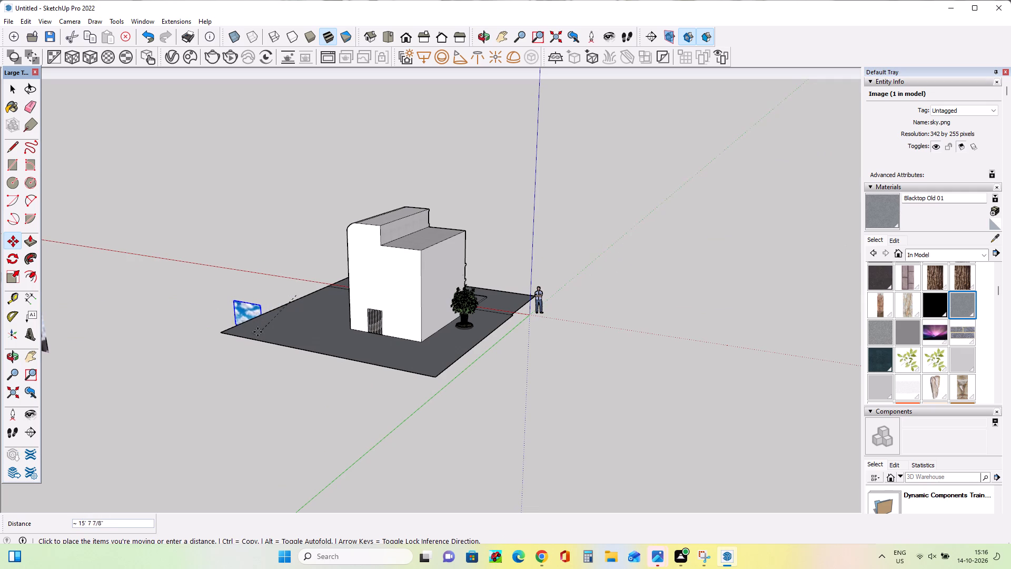
left_click(224, 331)
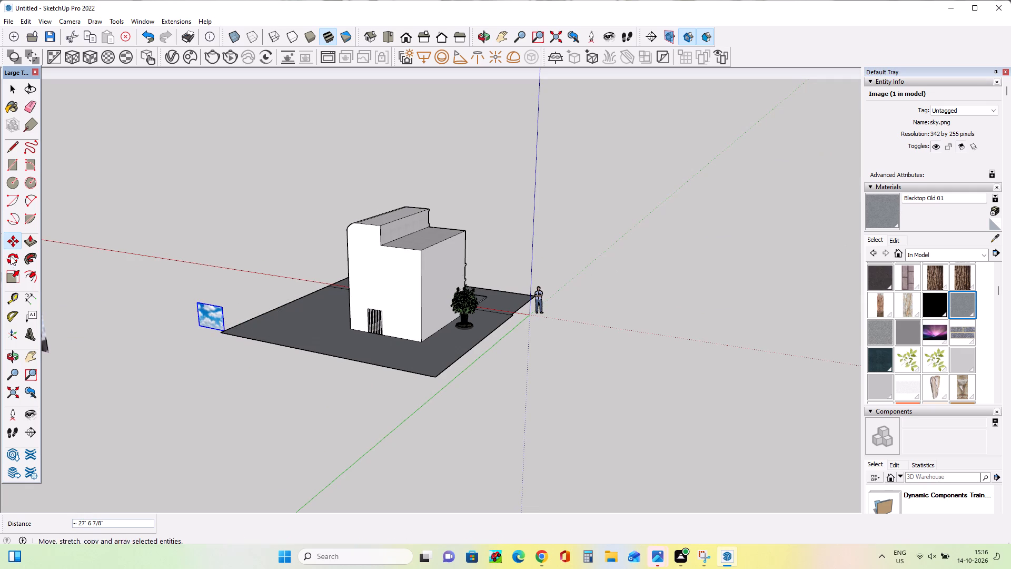
Scale the sky image up uniformly by a factor of 9.18.
left_click(12, 273)
left_click(225, 307)
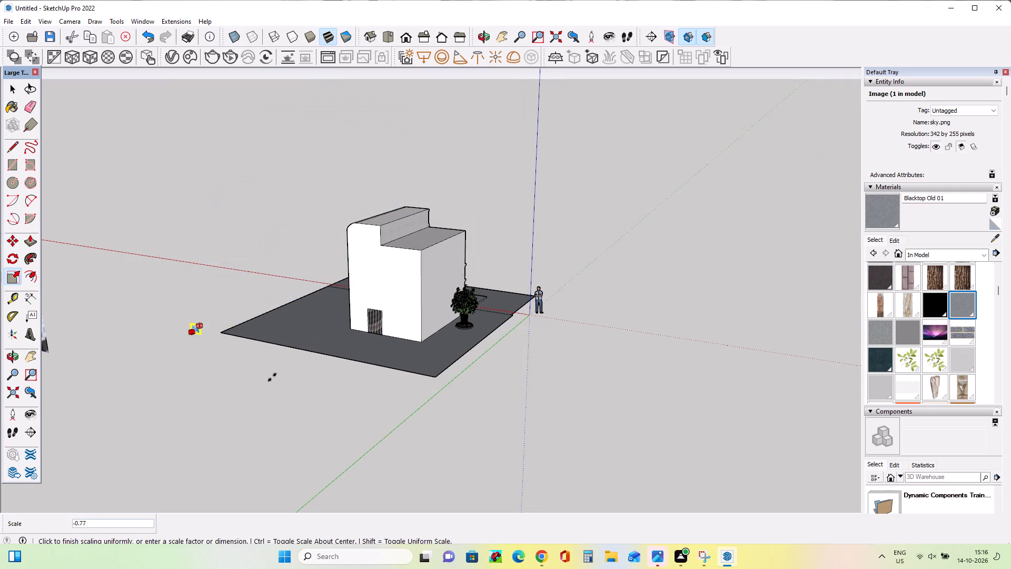
left_click(473, 382)
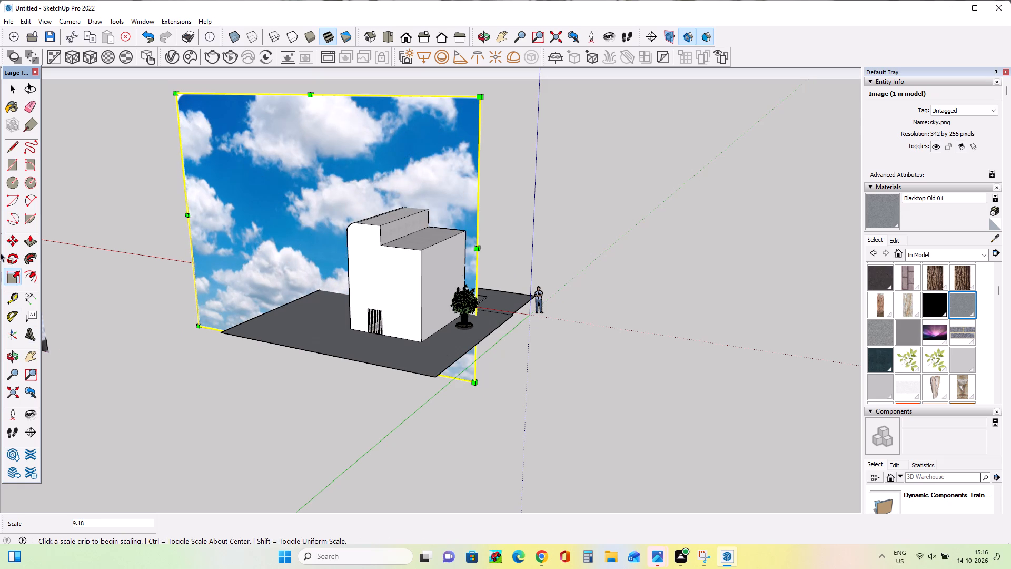
Reposition the enlarged sky image along the site, setting it across the building's front facade.
left_click(8, 241)
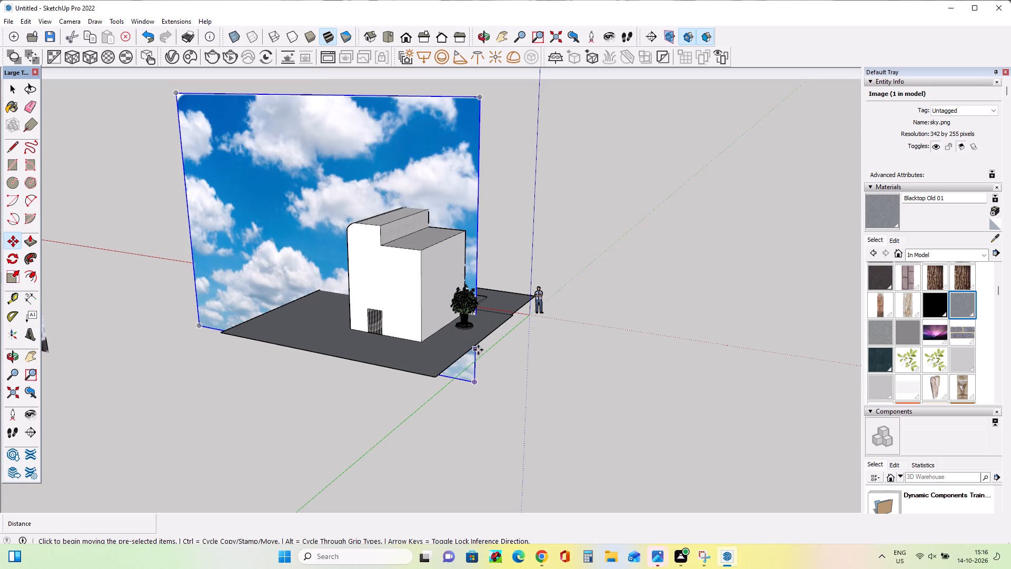
left_click(477, 356)
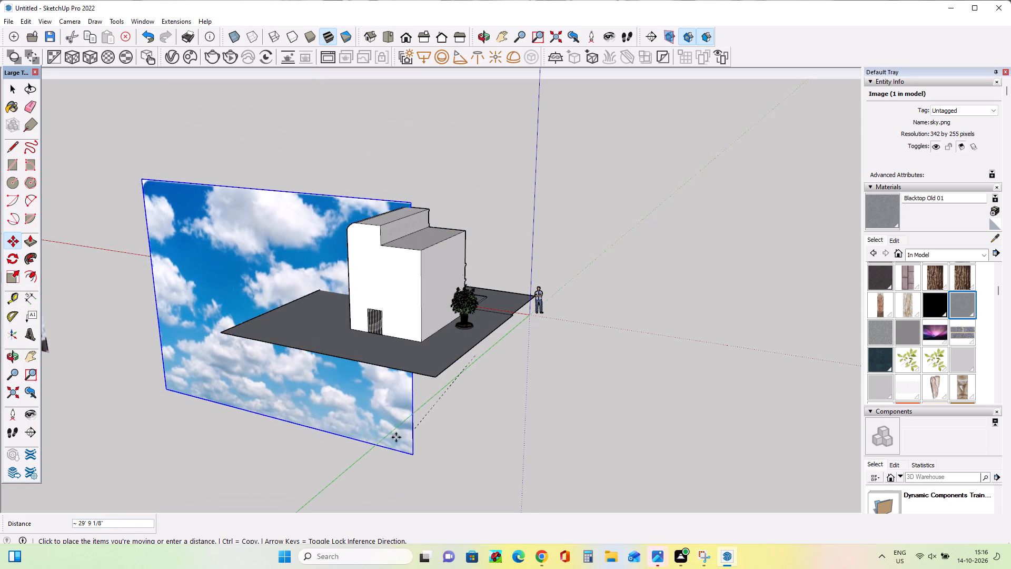
left_click(356, 449)
middle_click_drag(608, 345, 108, 405)
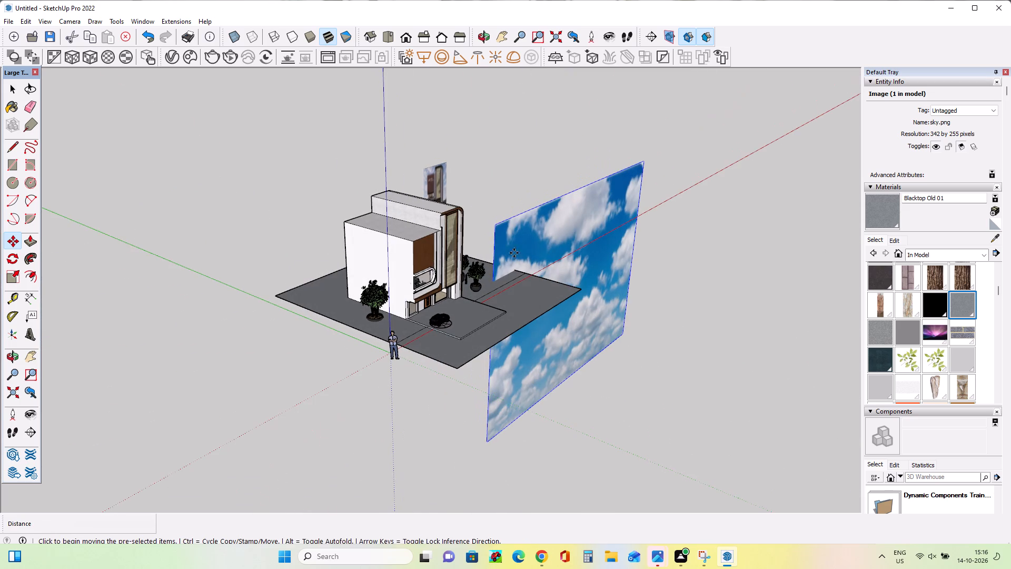
left_click_drag(502, 261, 488, 258)
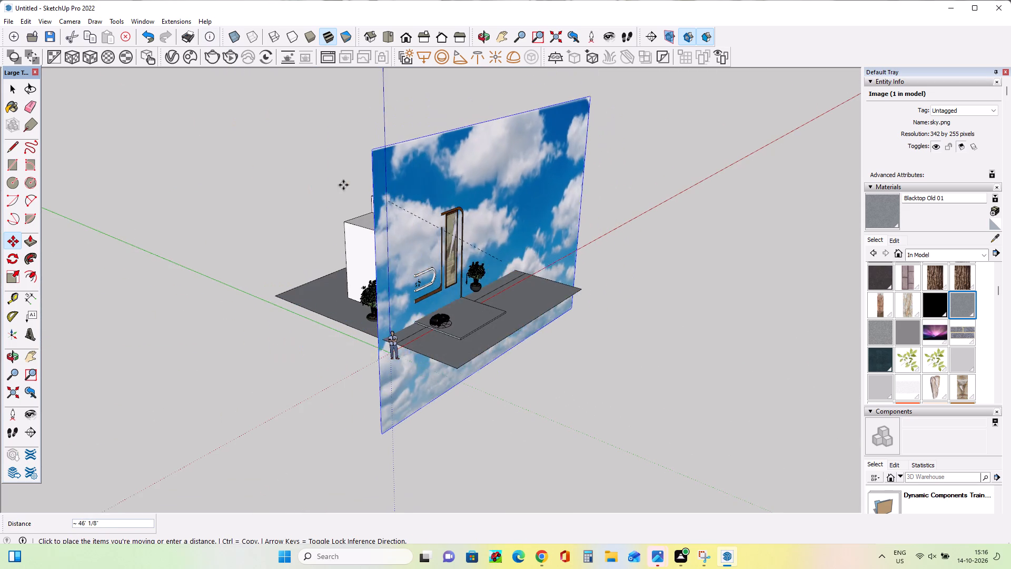
left_click(348, 194)
Move the enlarged sky image about 189' away from the building's facade.
middle_click_drag(576, 296, 261, 321)
middle_click_drag(795, 300, 482, 322)
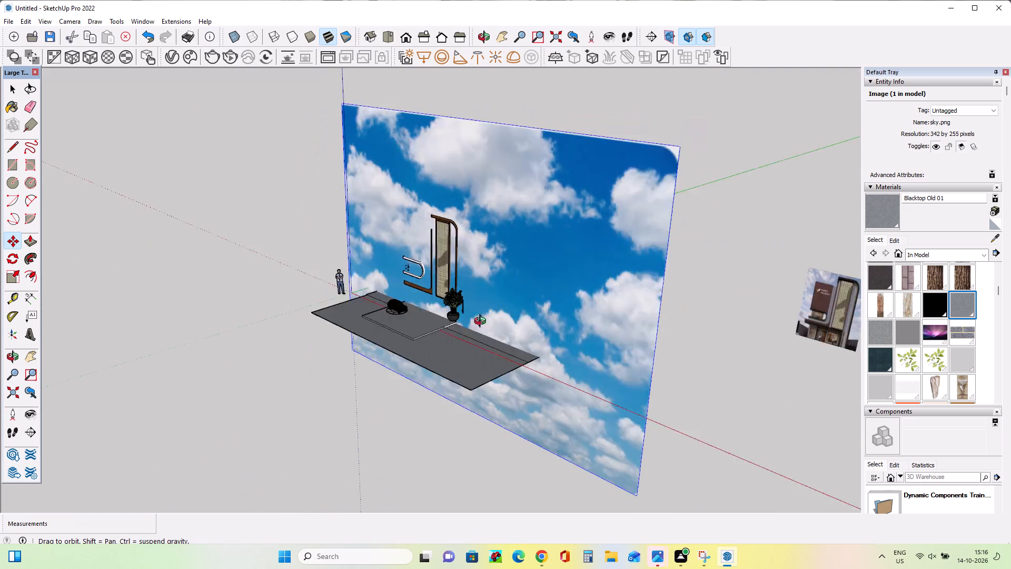
middle_click_drag(482, 322, 380, 301)
left_click(404, 326)
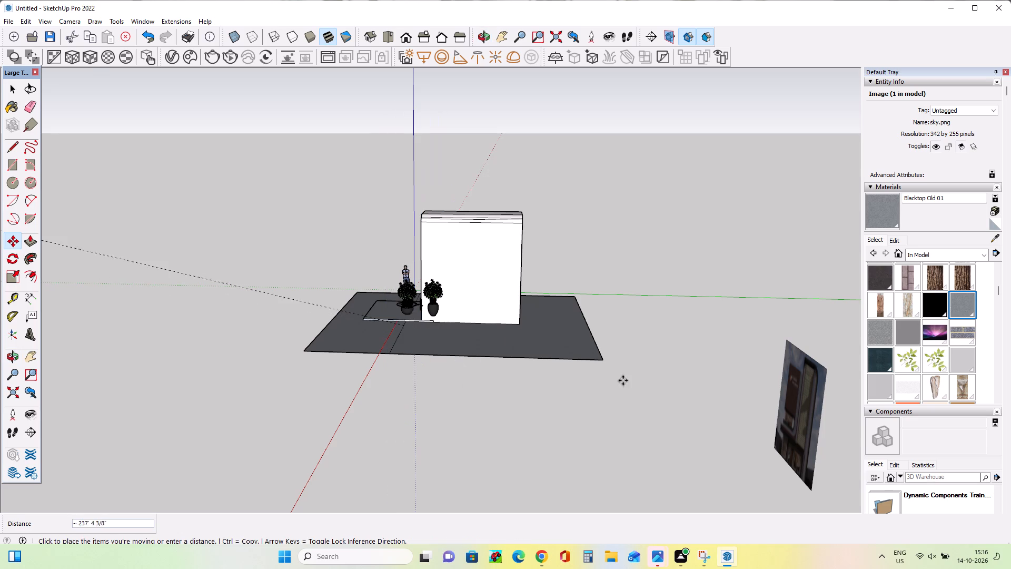
scroll(712, 323, "down", 3)
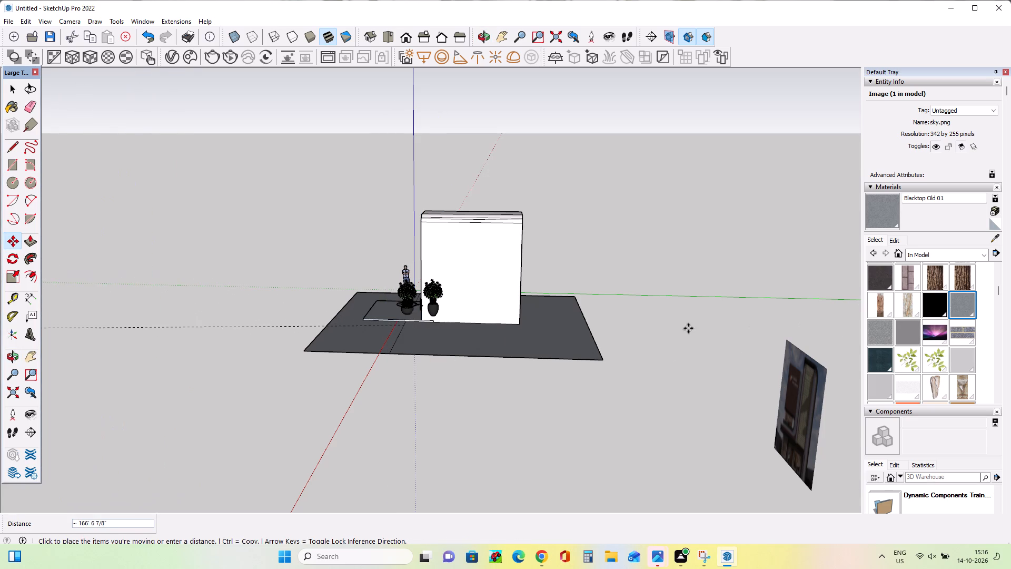
scroll(688, 328, "down", 5)
left_click(385, 182)
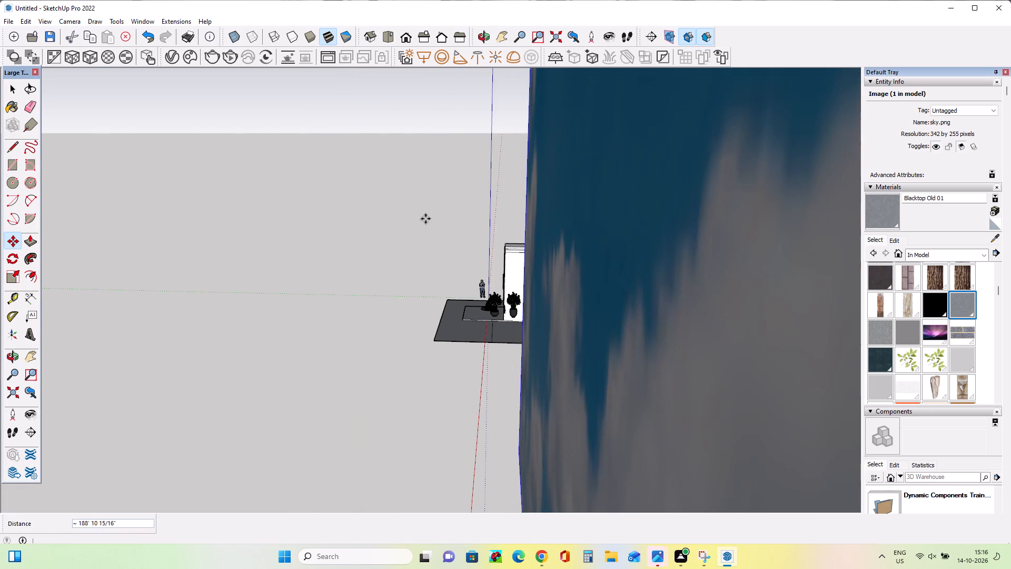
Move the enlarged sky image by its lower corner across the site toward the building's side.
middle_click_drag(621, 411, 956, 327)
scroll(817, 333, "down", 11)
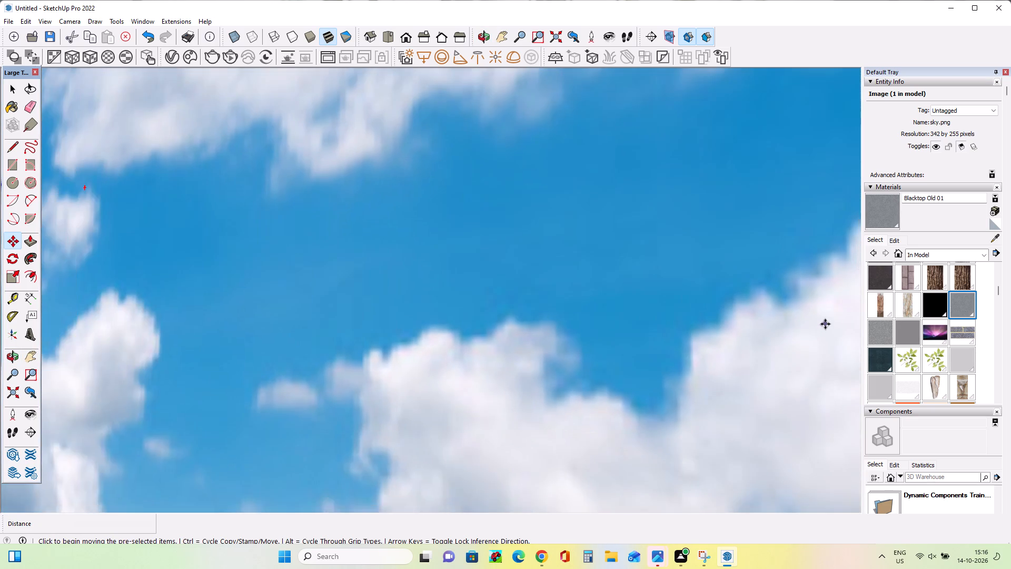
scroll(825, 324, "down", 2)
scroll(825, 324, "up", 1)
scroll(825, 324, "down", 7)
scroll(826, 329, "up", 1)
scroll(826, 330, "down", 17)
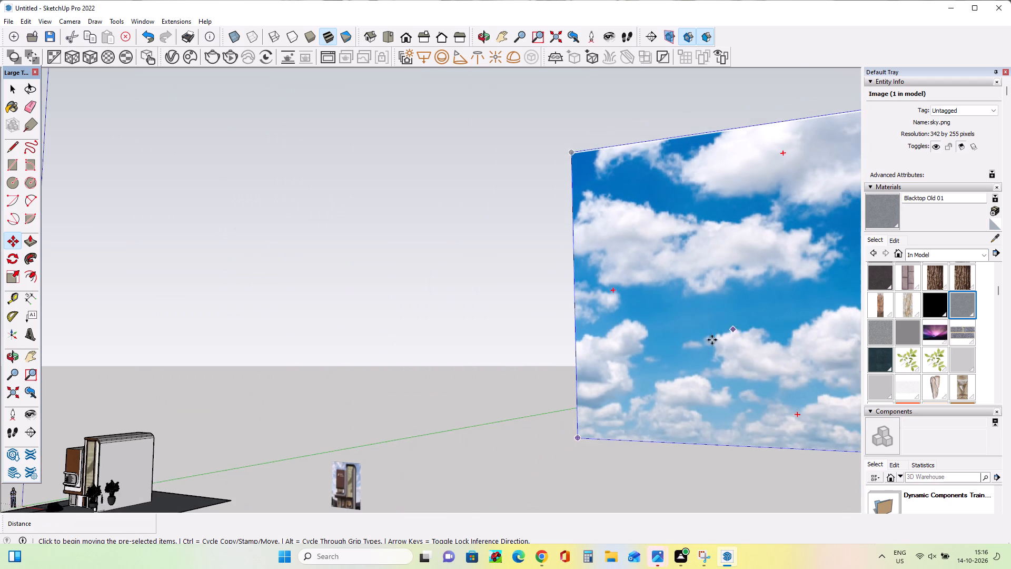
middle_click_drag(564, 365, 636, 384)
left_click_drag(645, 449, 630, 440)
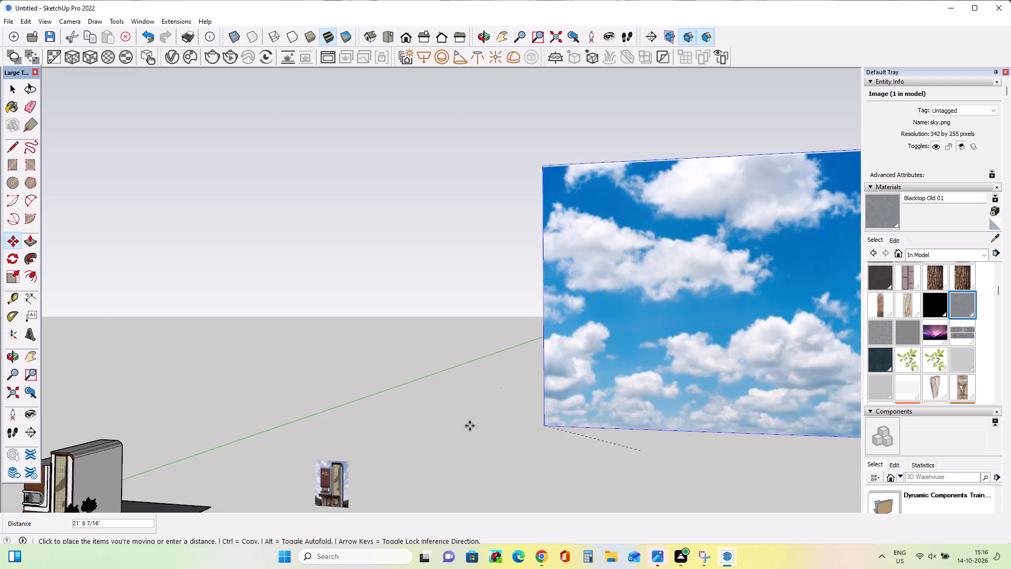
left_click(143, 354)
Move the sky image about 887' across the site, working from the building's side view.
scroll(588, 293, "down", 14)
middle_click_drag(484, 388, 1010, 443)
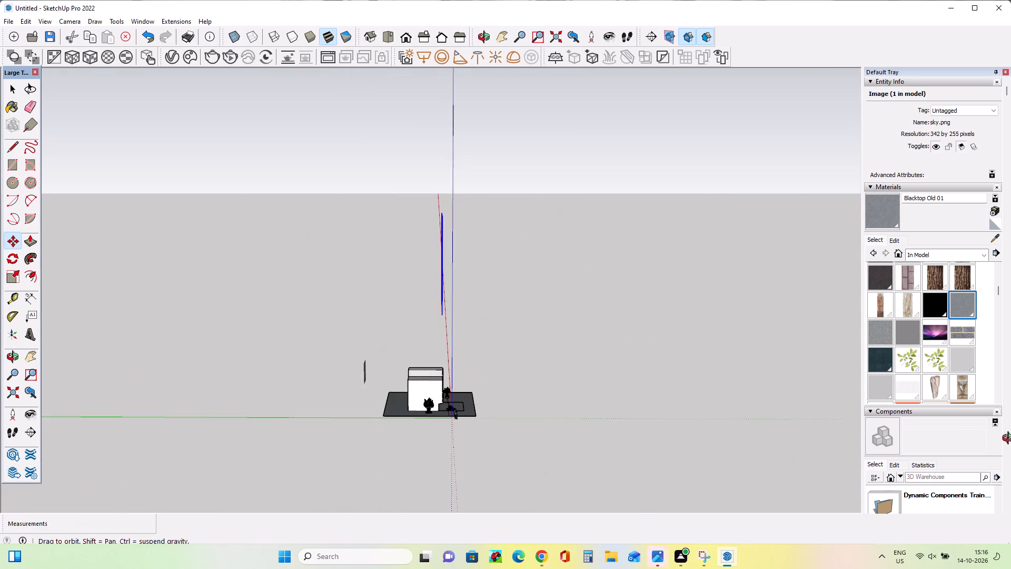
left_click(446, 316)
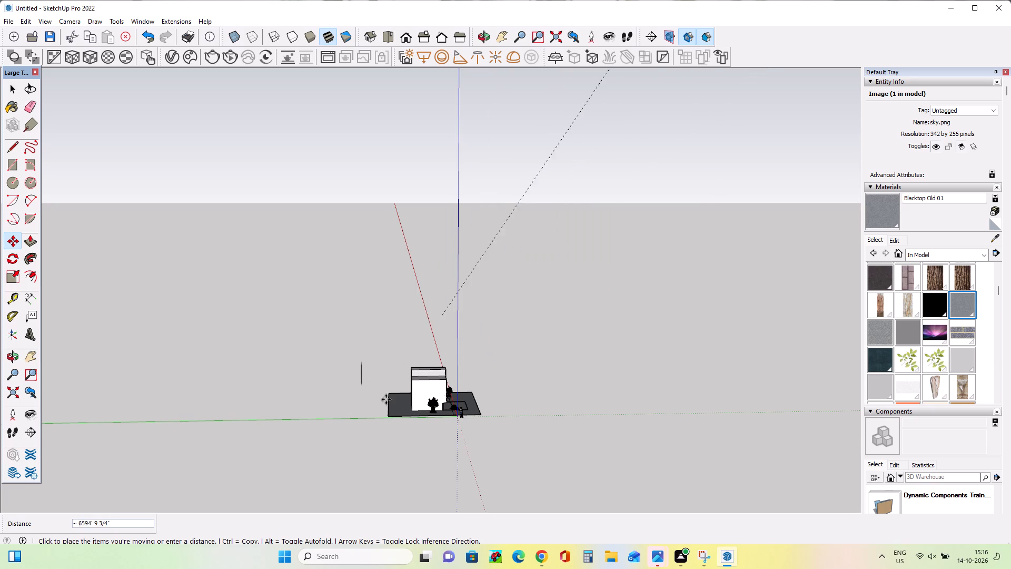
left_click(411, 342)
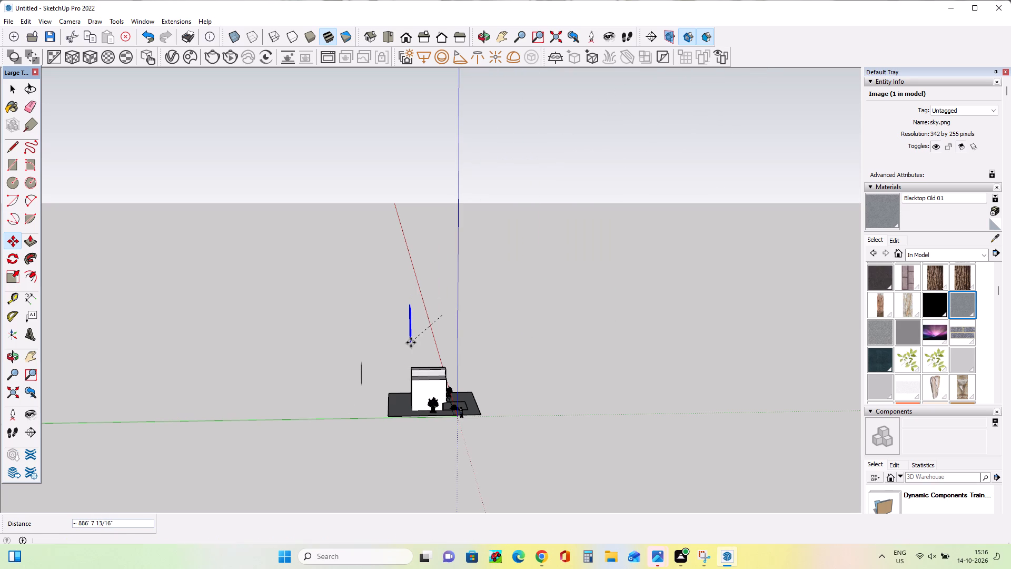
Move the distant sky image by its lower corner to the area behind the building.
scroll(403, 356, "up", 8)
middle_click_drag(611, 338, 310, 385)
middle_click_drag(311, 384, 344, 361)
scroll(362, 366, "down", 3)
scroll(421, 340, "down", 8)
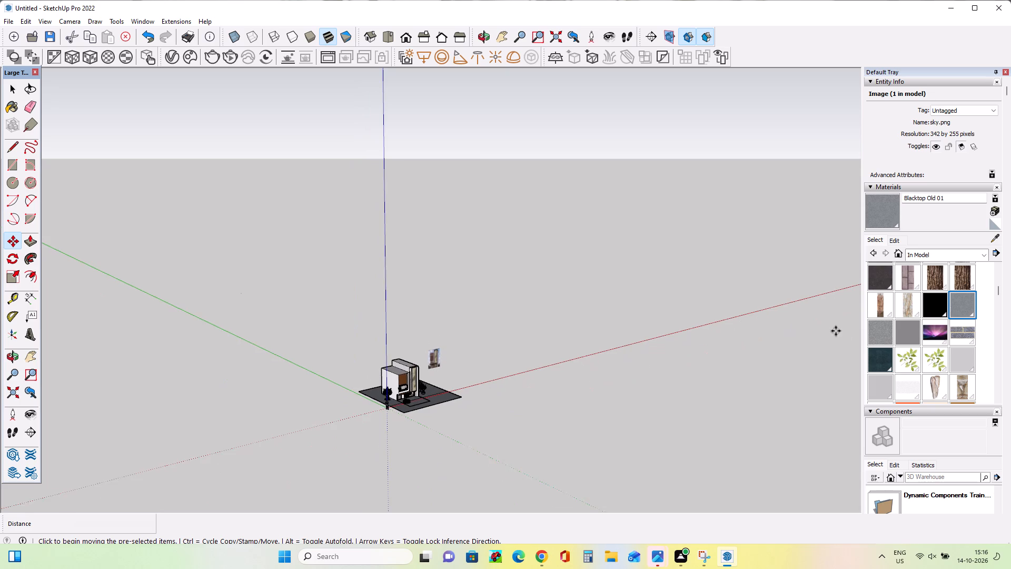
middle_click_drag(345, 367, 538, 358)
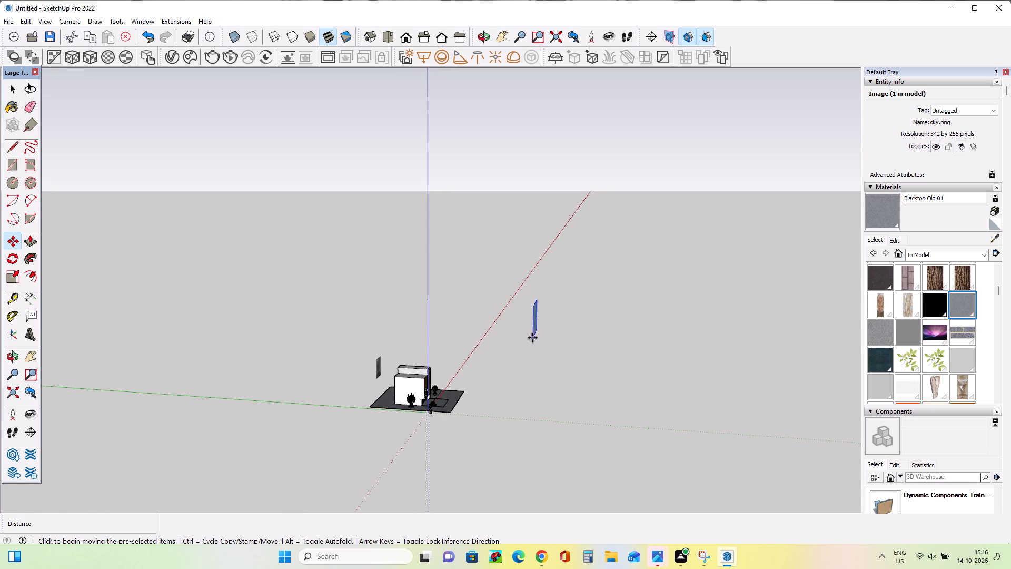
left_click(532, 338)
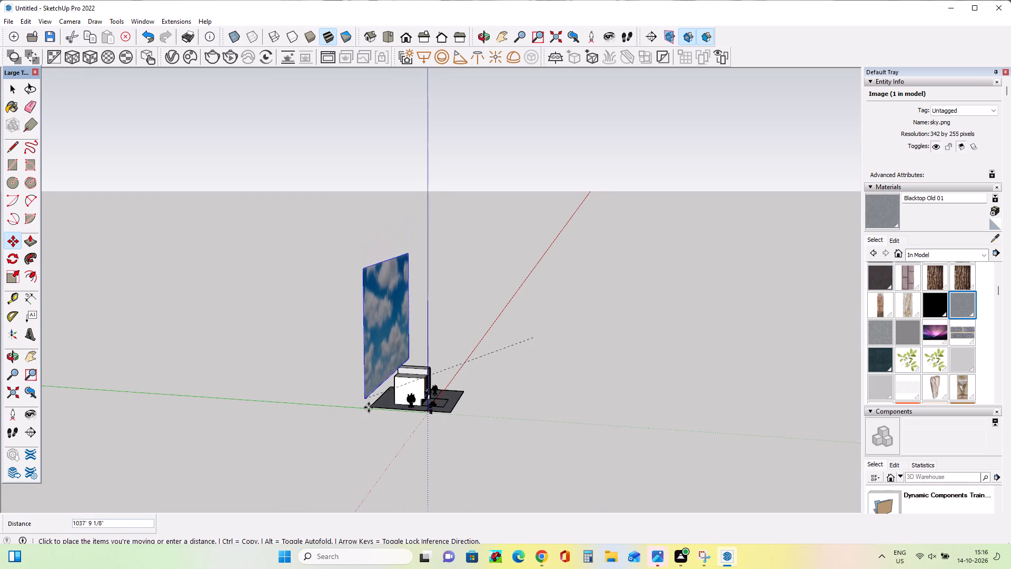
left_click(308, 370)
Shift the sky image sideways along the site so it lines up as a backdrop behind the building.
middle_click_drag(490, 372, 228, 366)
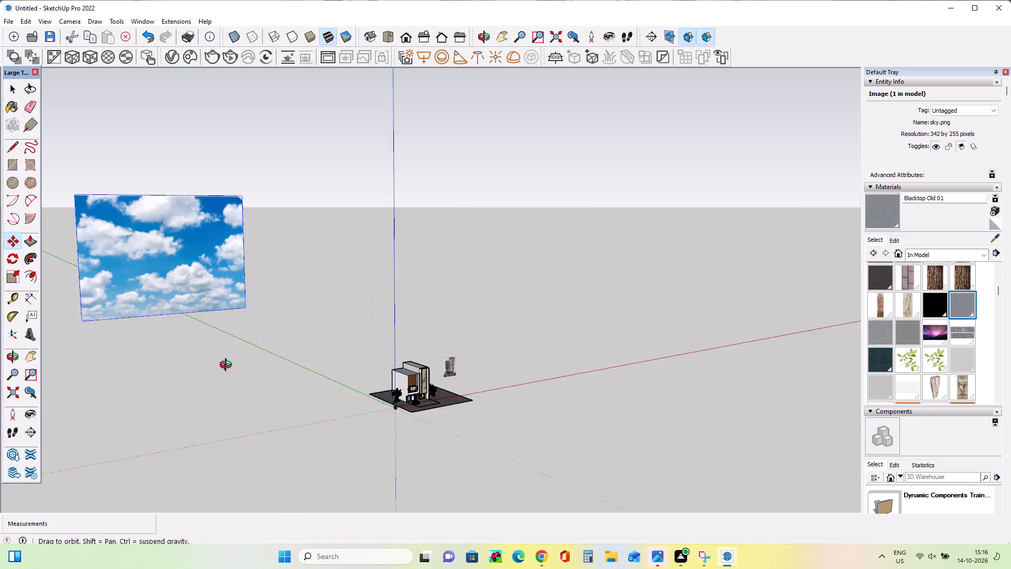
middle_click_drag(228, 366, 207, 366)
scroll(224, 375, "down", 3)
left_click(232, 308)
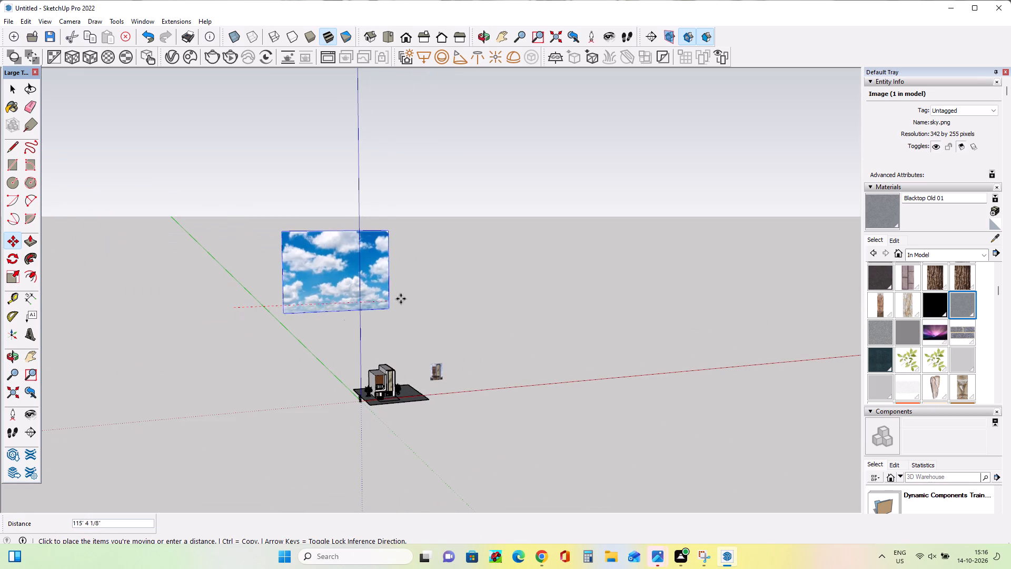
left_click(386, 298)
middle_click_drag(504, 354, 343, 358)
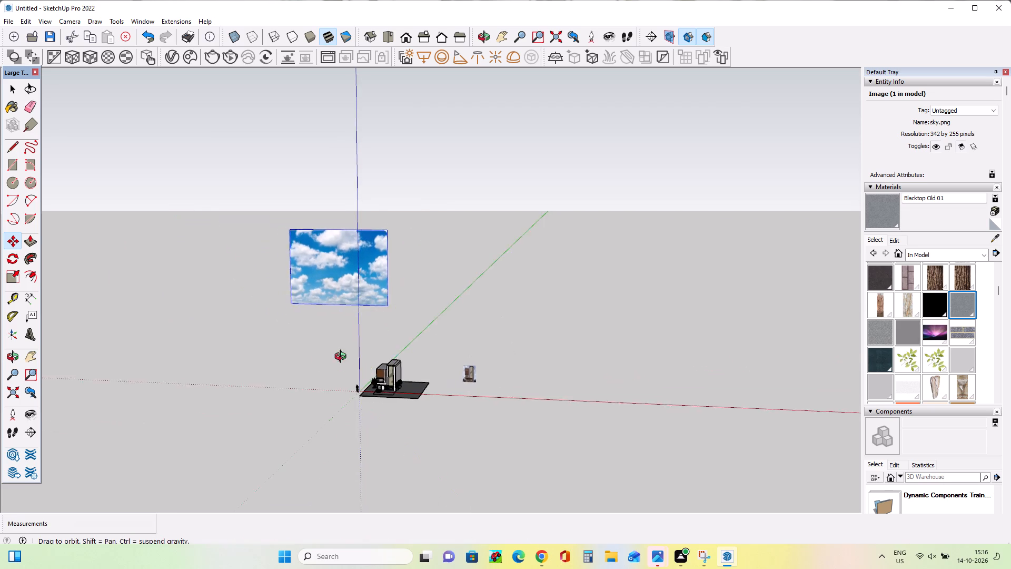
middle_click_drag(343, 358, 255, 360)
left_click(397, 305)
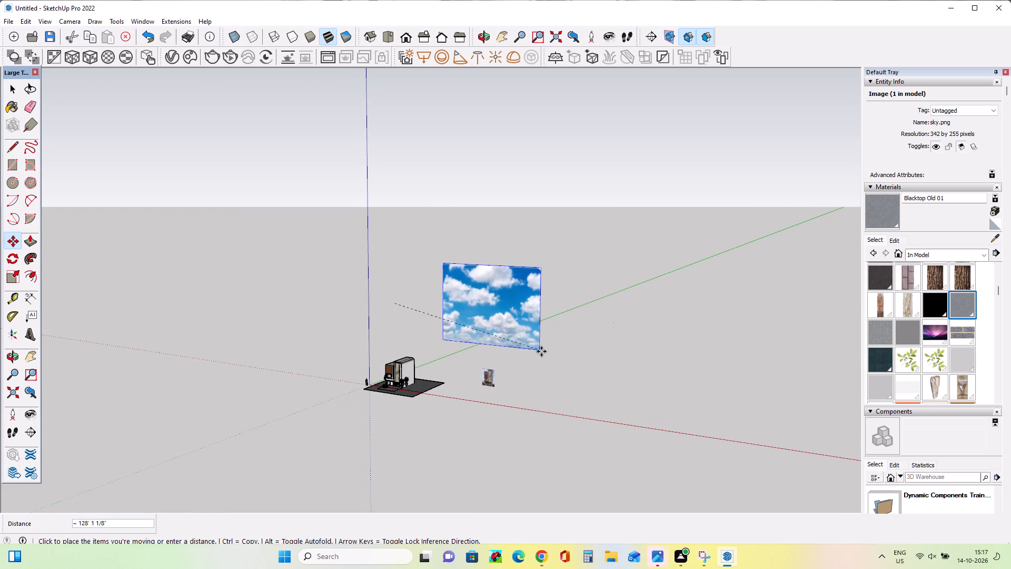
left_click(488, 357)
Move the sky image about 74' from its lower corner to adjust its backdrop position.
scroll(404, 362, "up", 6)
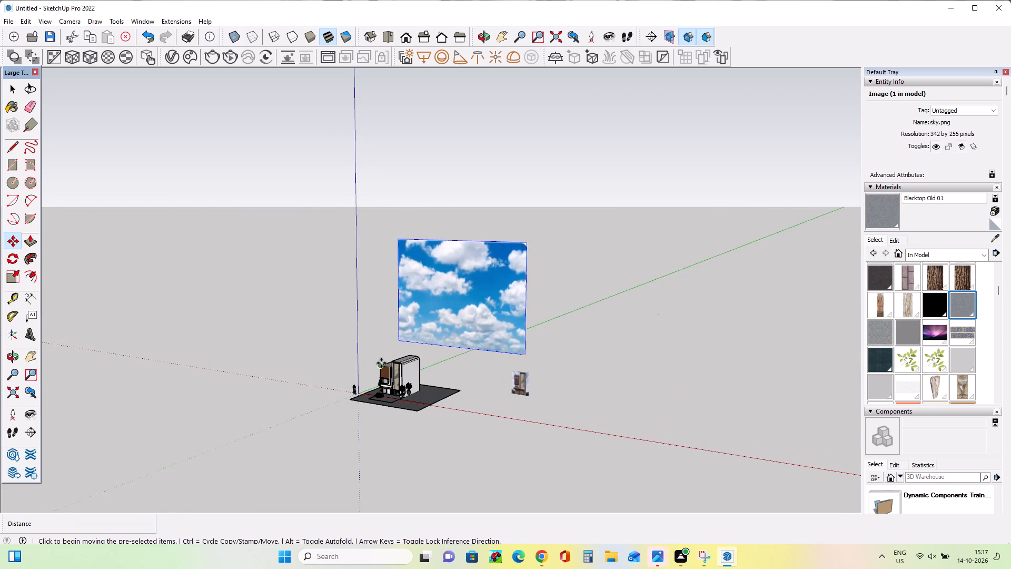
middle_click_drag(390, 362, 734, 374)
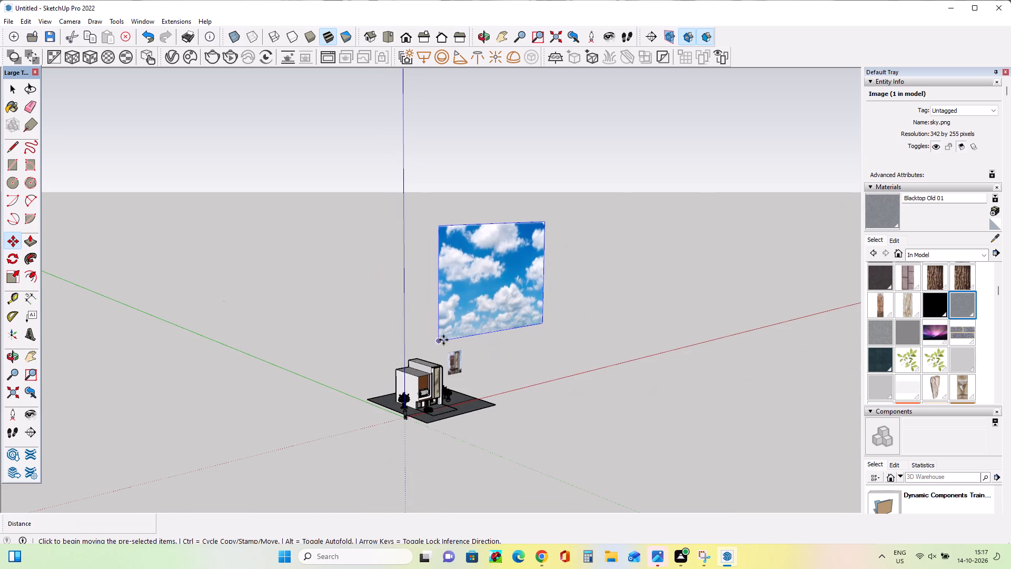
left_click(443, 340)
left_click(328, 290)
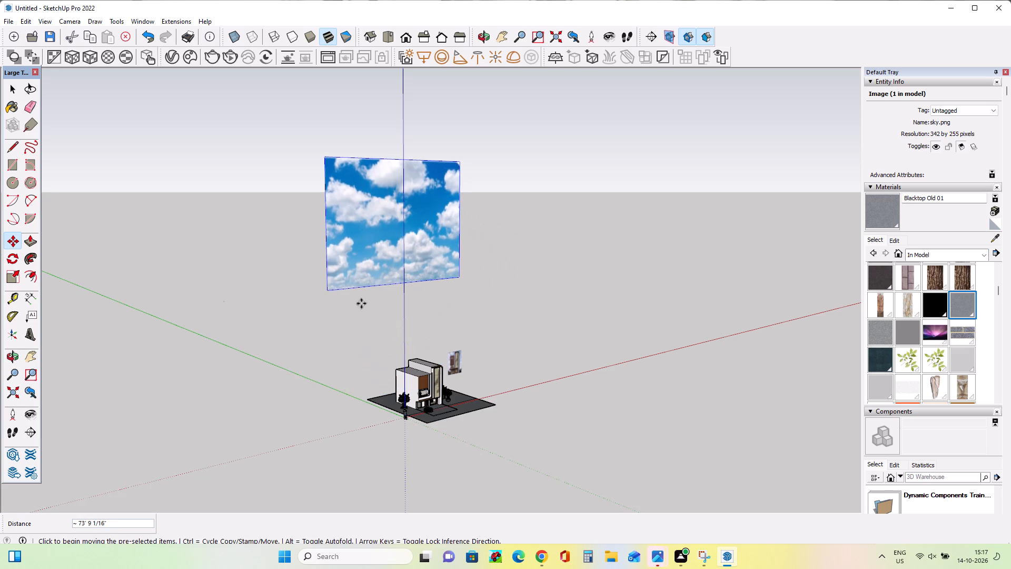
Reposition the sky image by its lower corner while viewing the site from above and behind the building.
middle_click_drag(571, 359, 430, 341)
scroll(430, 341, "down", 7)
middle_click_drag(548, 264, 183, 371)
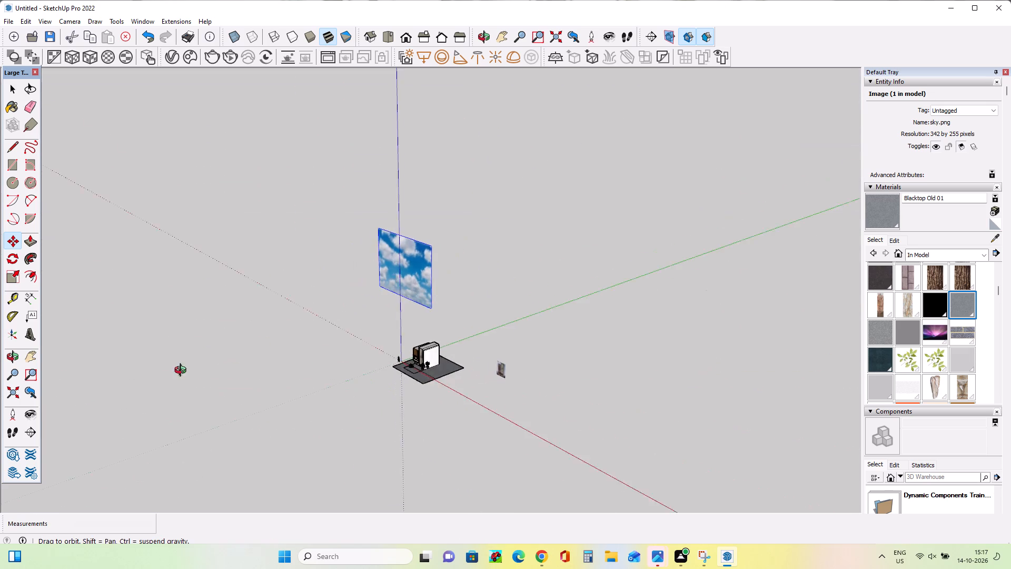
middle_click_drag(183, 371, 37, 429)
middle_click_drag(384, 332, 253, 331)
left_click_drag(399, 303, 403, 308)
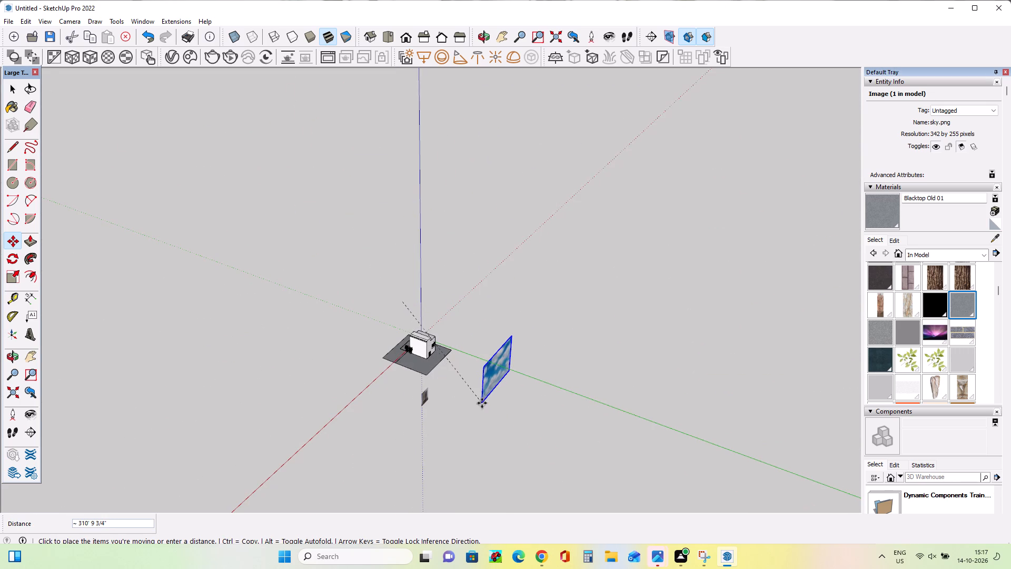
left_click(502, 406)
Delete the enlarged sky image from the model.
middle_click_drag(356, 386, 709, 355)
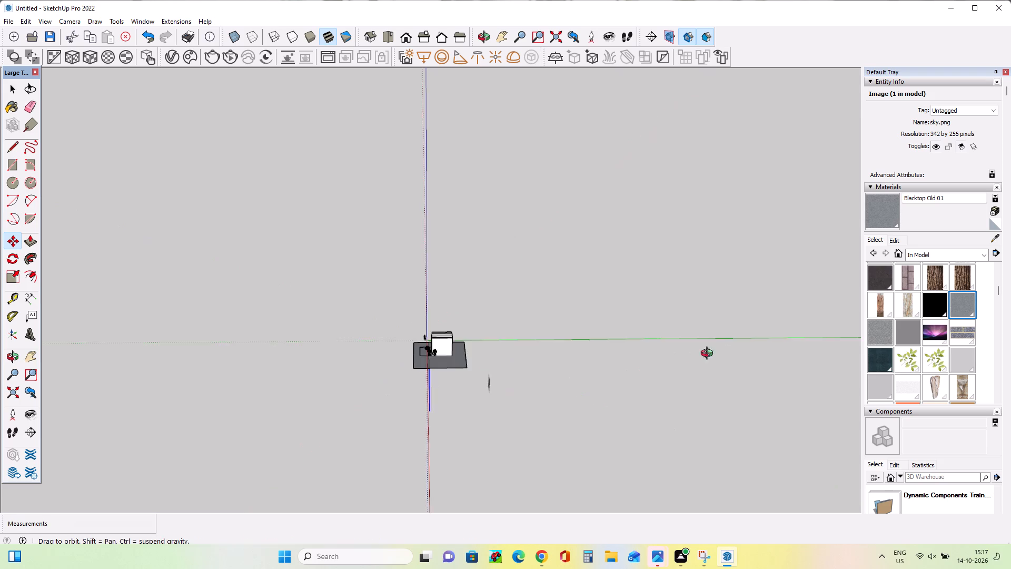
middle_click_drag(709, 355, 744, 344)
middle_click_drag(479, 380, 619, 365)
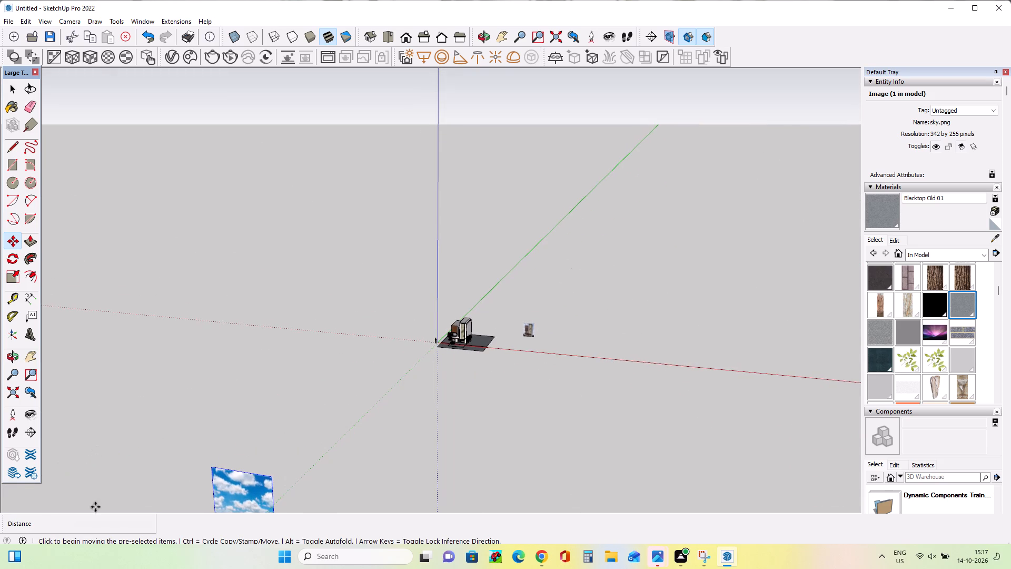
left_click(232, 500)
key("Delete")
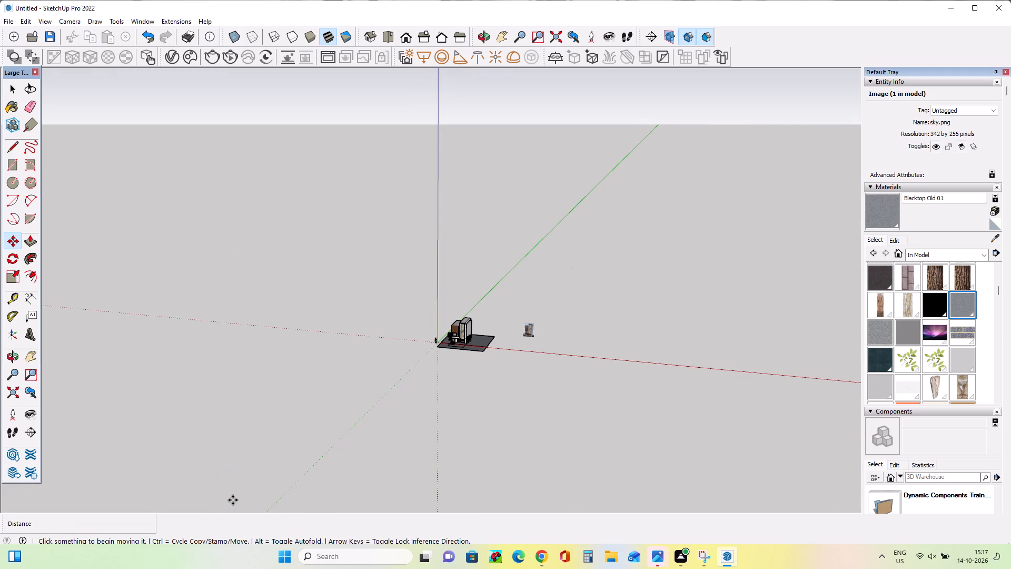
key("Delete")
Delete the reference picture of the commercial office standing beside the building.
scroll(438, 333, "up", 4)
scroll(449, 333, "down", 1)
scroll(450, 333, "up", 10)
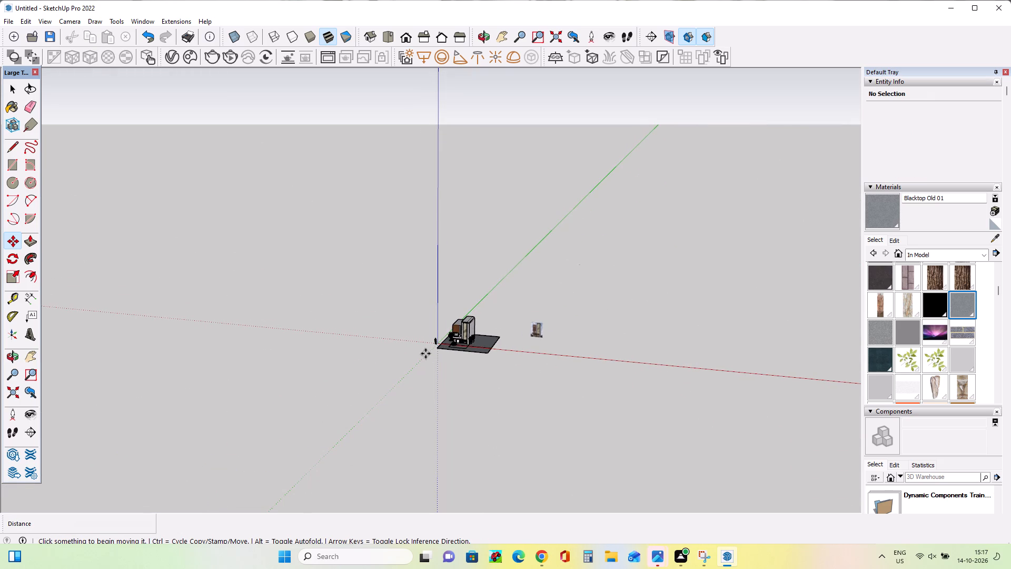
scroll(425, 354, "up", 3)
scroll(467, 342, "up", 10)
scroll(404, 376, "up", 5)
middle_click_drag(457, 362, 535, 367)
scroll(426, 320, "up", 20)
scroll(426, 320, "up", 6)
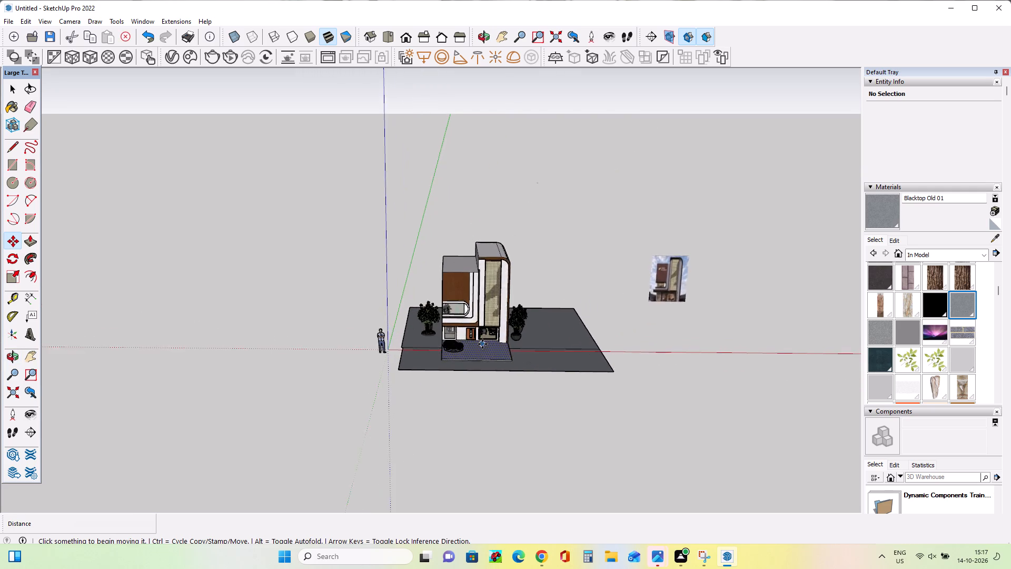
scroll(482, 344, "up", 13)
middle_click_drag(485, 340, 508, 345)
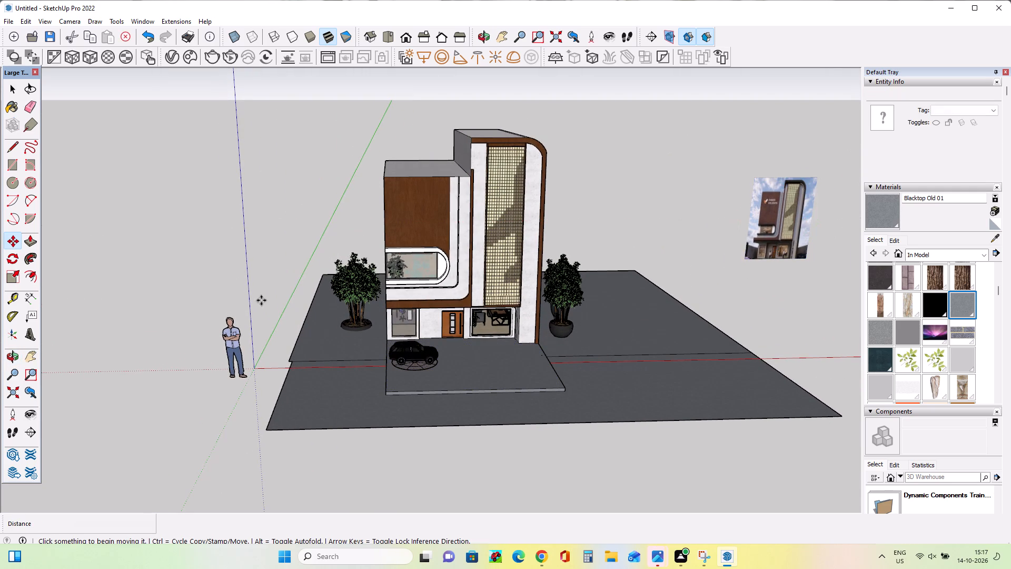
left_click(8, 91)
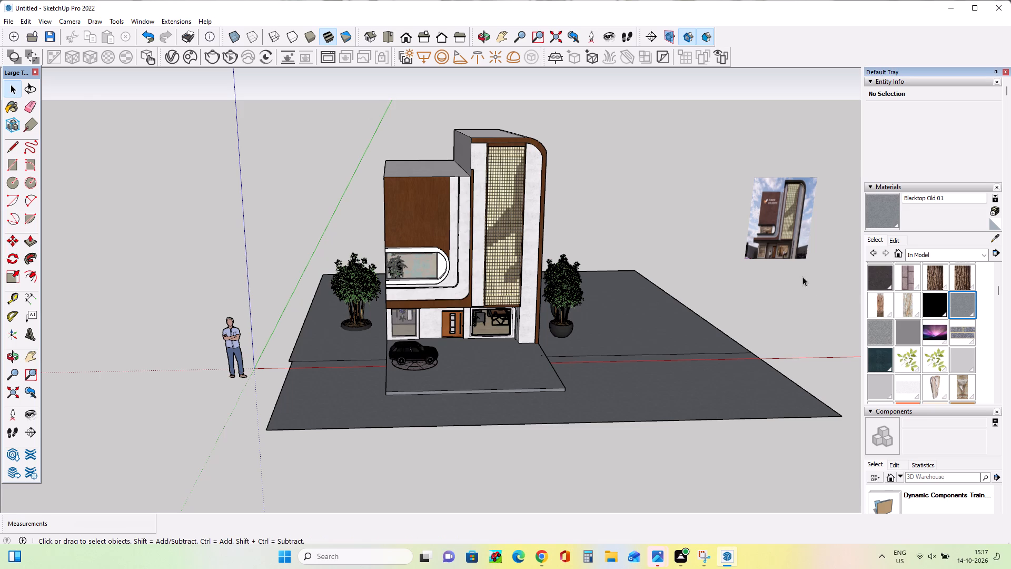
left_click(777, 246)
key("Delete")
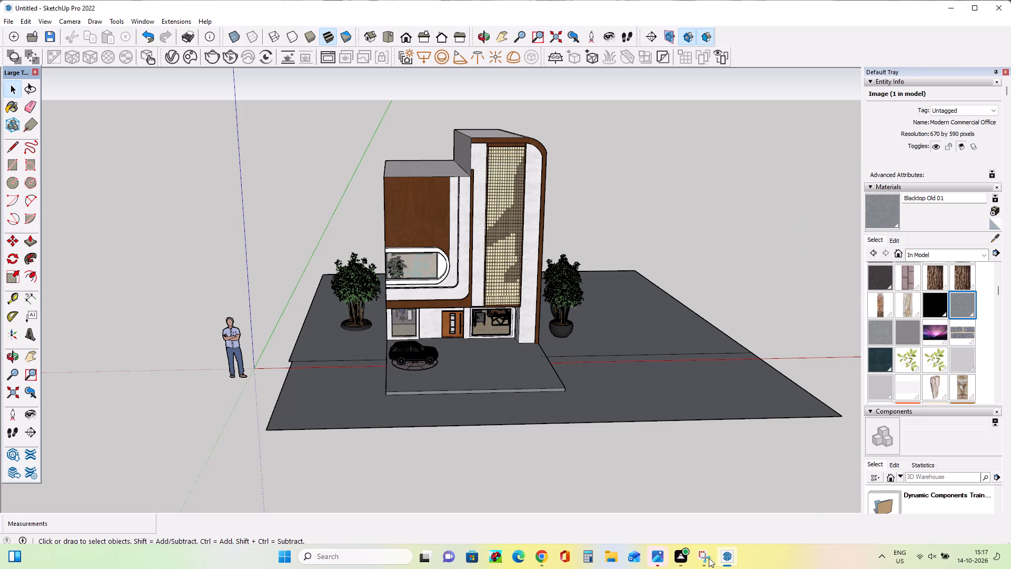
Examine the building's front elevation from a near eye-level view, with the whole tower and entrance framed.
scroll(571, 420, "up", 3)
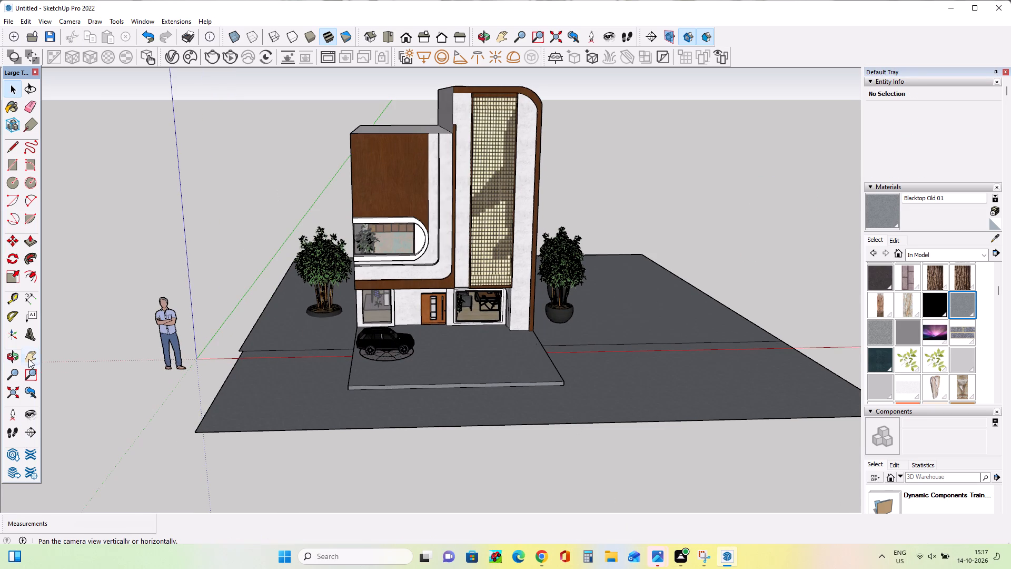
left_click(28, 359)
left_click_drag(397, 277, 372, 359)
scroll(508, 392, "up", 2)
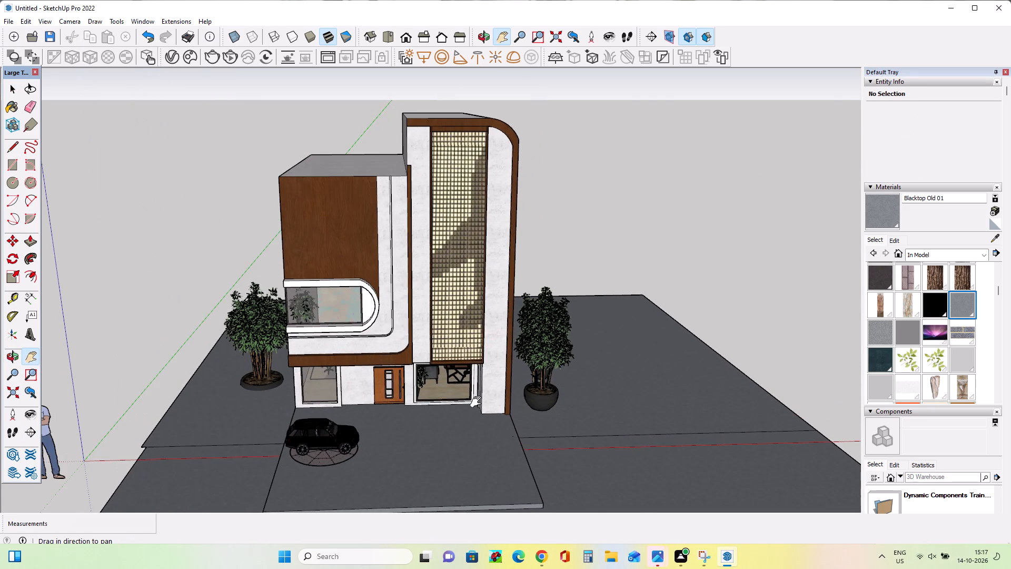
middle_click_drag(475, 398, 473, 319)
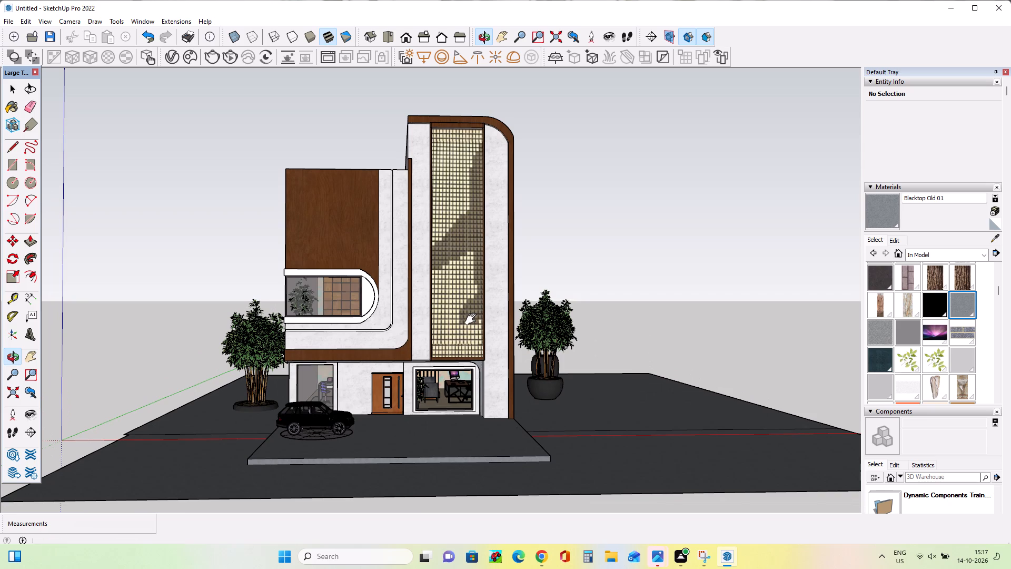
middle_click(457, 340)
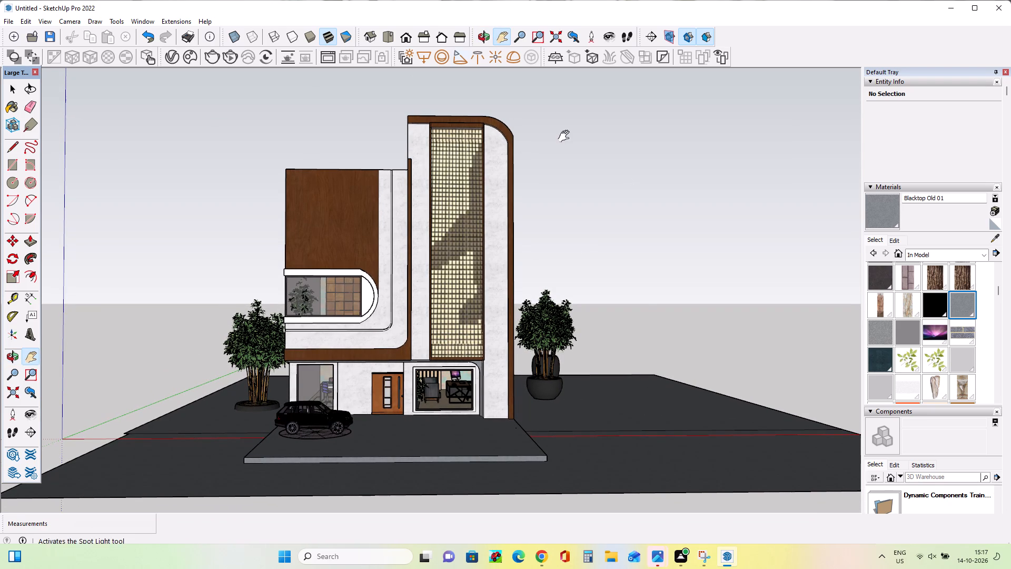
scroll(453, 244, "up", 2)
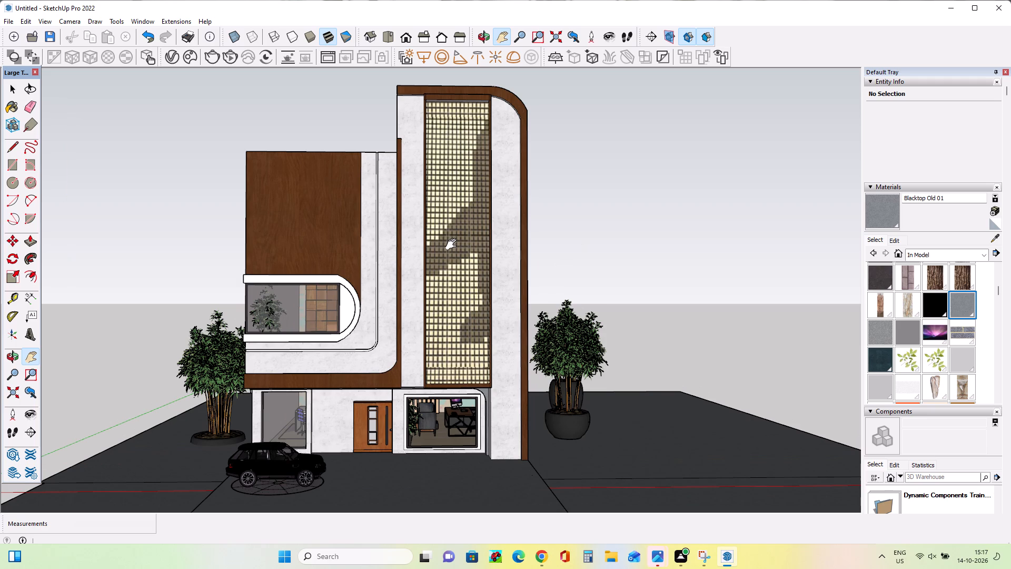
left_click_drag(453, 244, 457, 254)
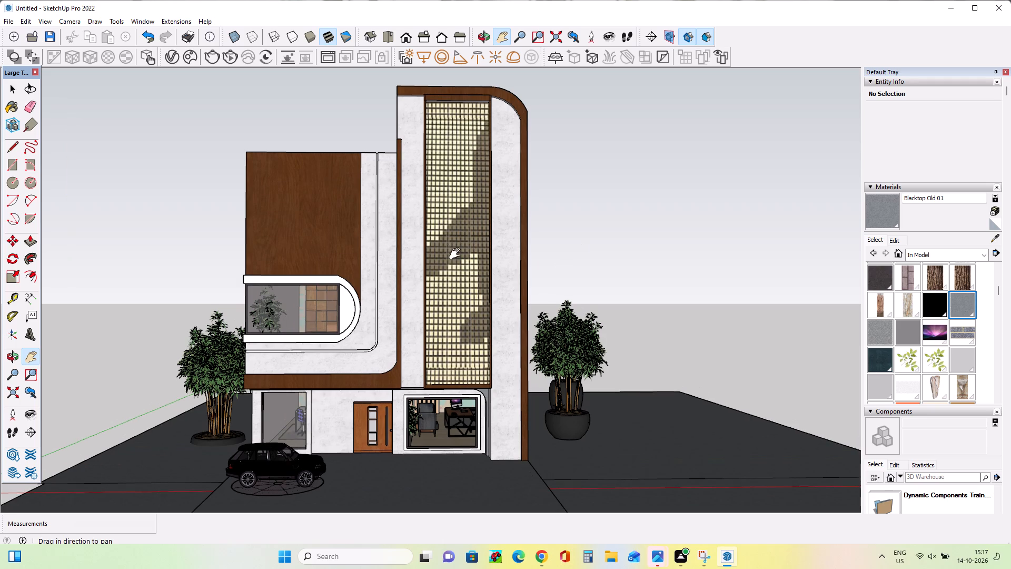
left_click_drag(457, 254, 463, 261)
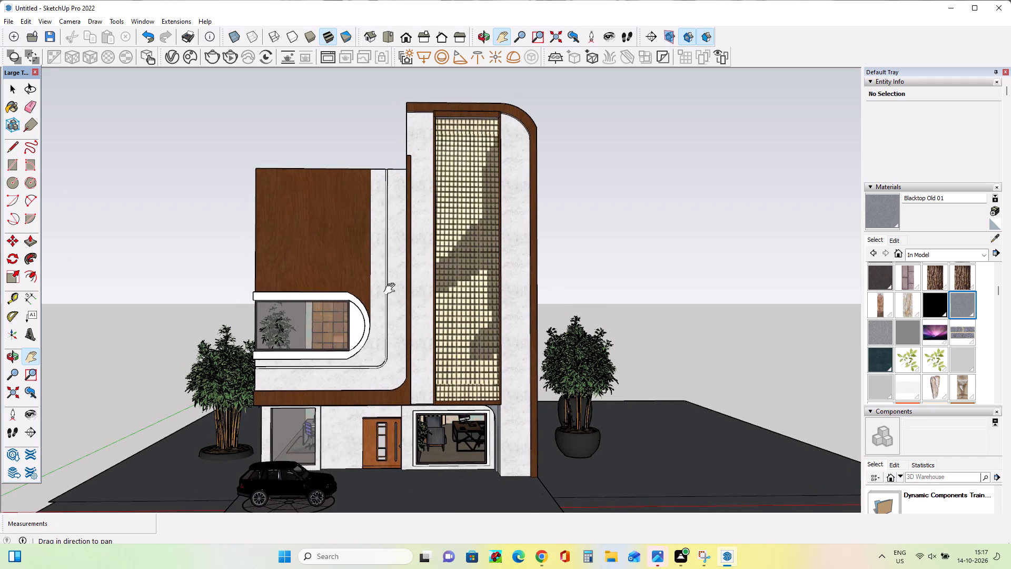
left_click_drag(378, 289, 391, 289)
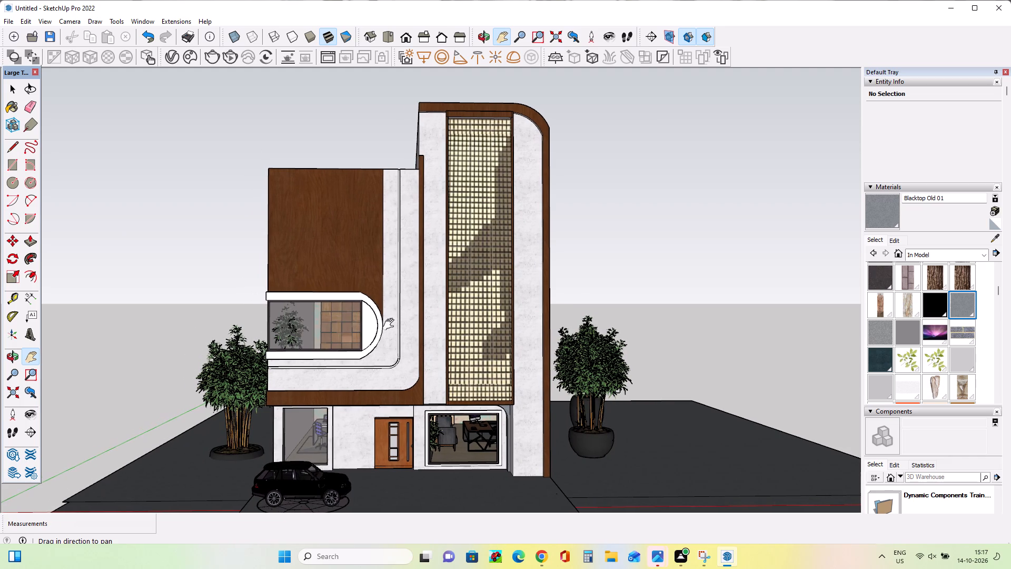
Paint the front face of the rounded frame around the upper-floor window with the Black material.
left_click(944, 299)
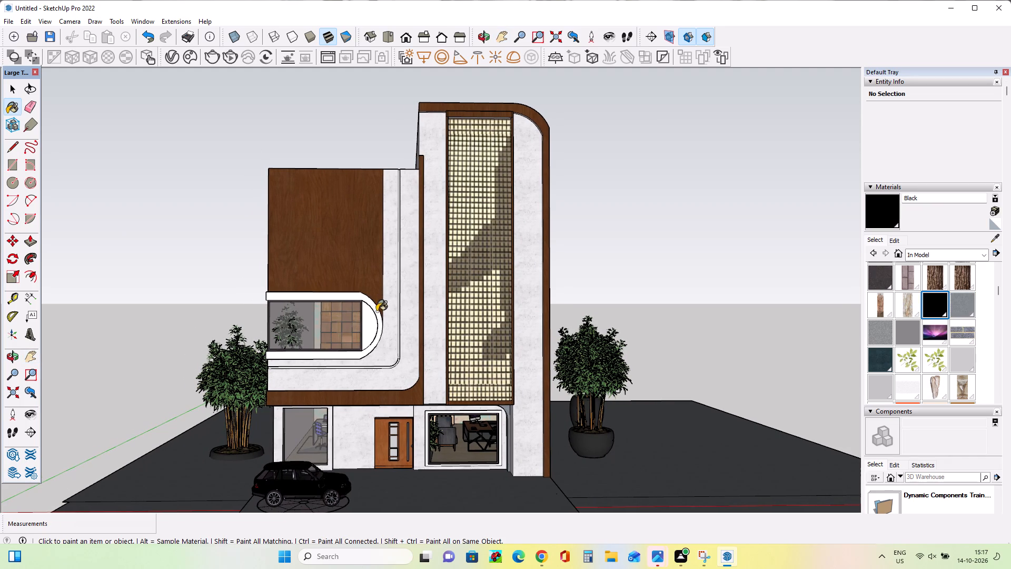
left_click(375, 315)
left_click(375, 313)
left_click(368, 305)
left_click(7, 81)
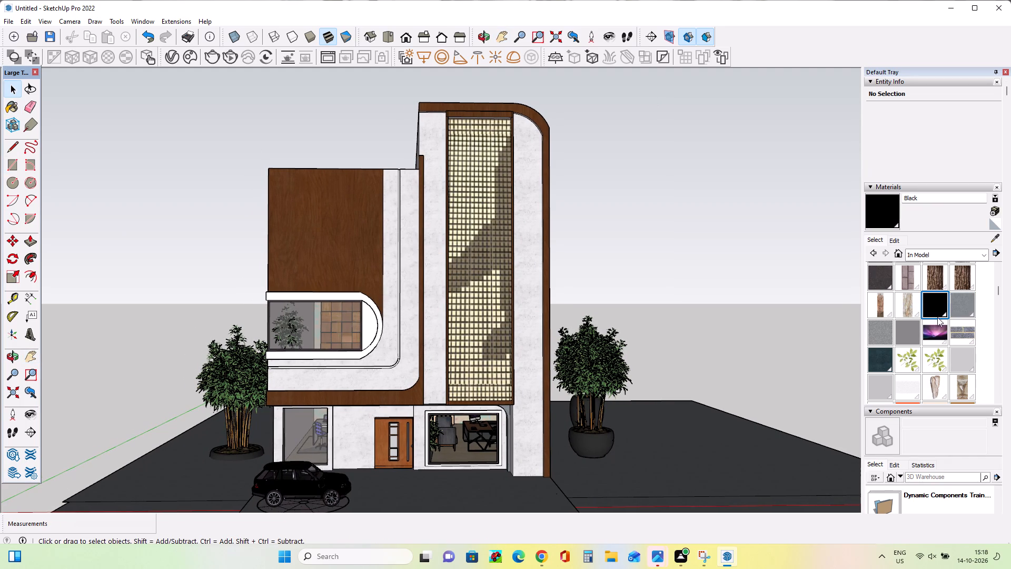
left_click(932, 298)
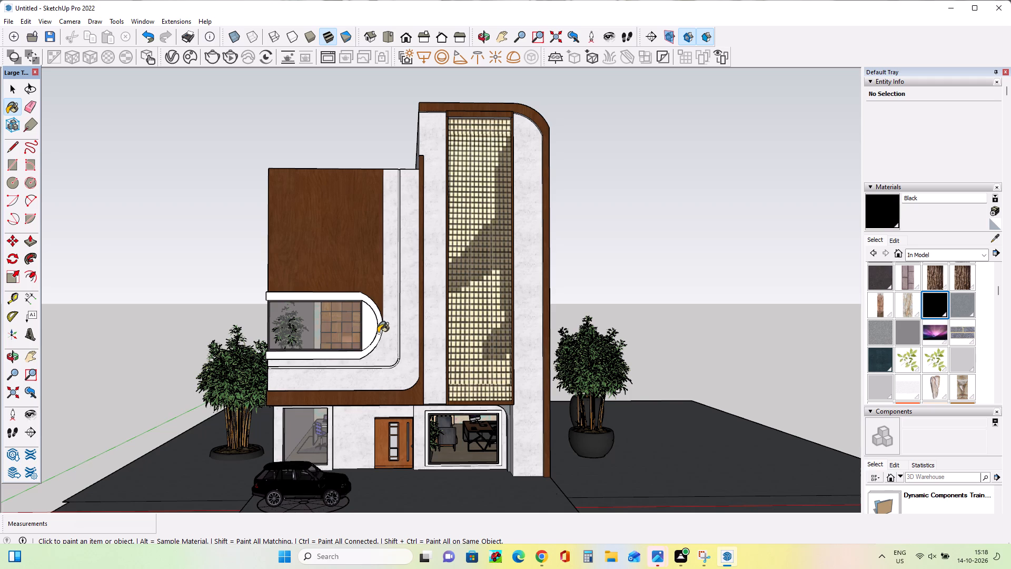
left_click(378, 333)
left_click(378, 333)
Paint the rounded window frame's top, curved outer and inner edge faces Black, leaving the half-round infill beside the glass white.
middle_click_drag(347, 354, 357, 430)
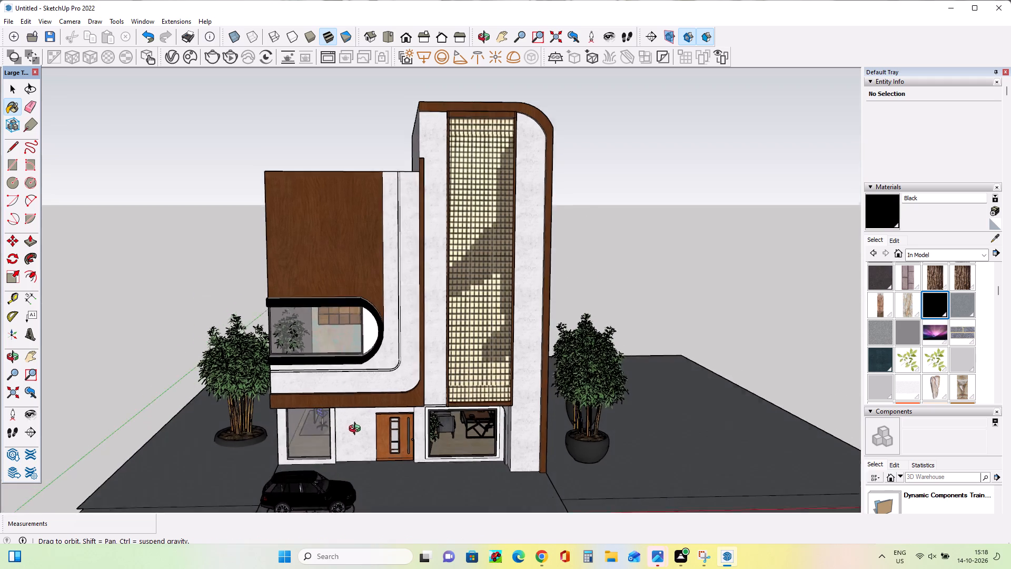
middle_click_drag(357, 430, 359, 446)
scroll(336, 367, "up", 8)
left_click(343, 355)
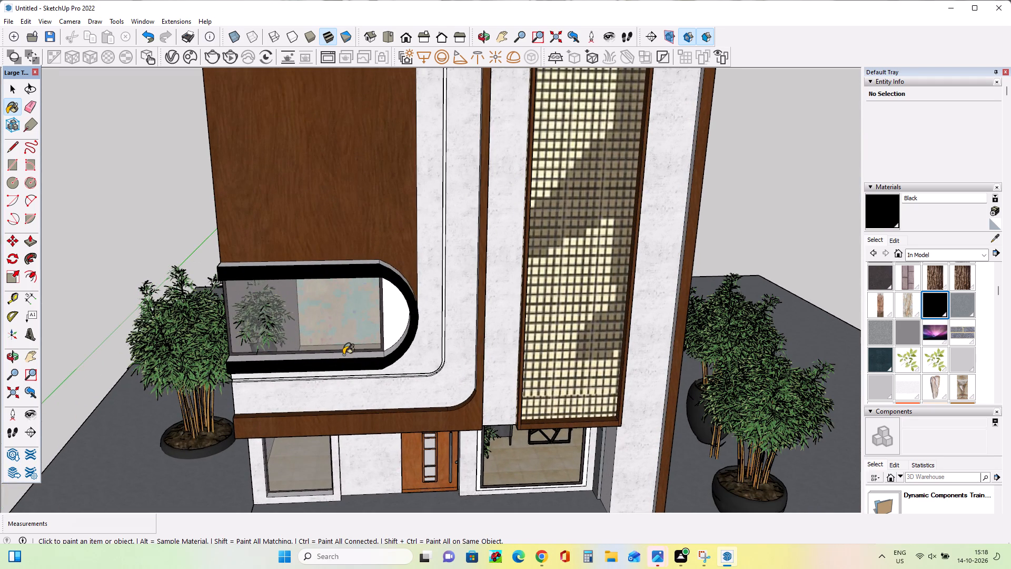
left_click(346, 261)
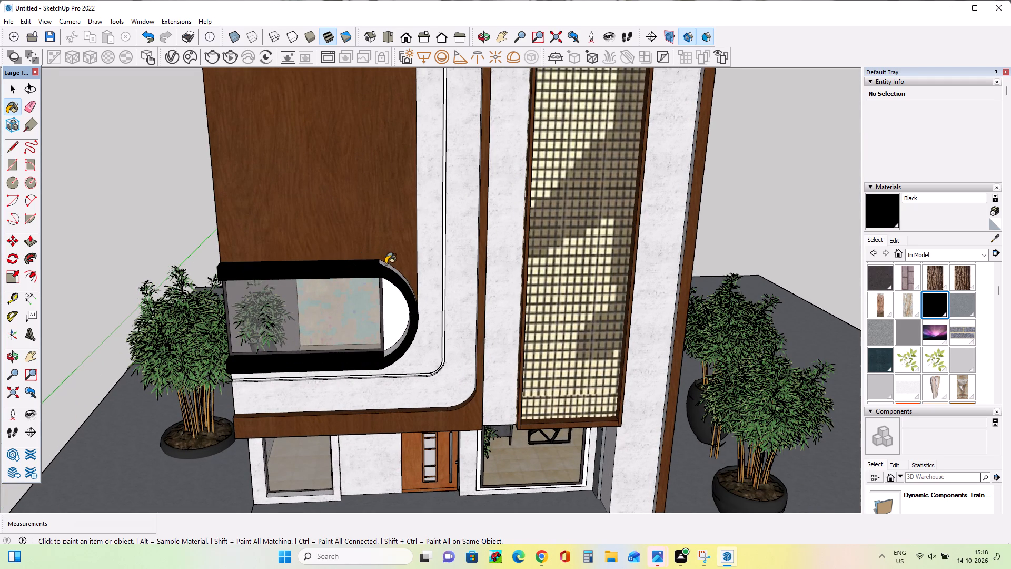
left_click(386, 266)
middle_click_drag(429, 330, 429, 325)
left_click(401, 337)
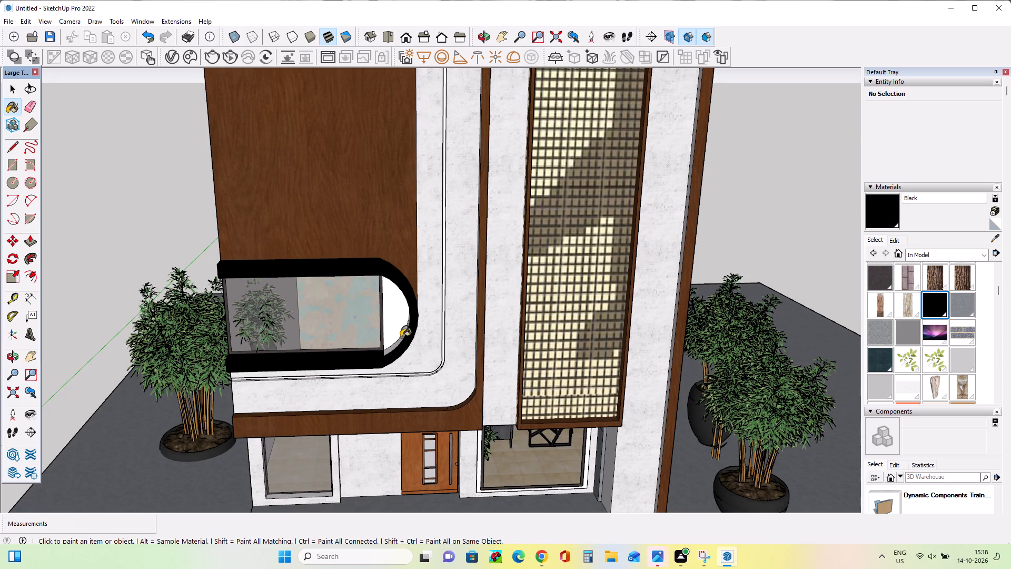
left_click(400, 337)
left_click(390, 343)
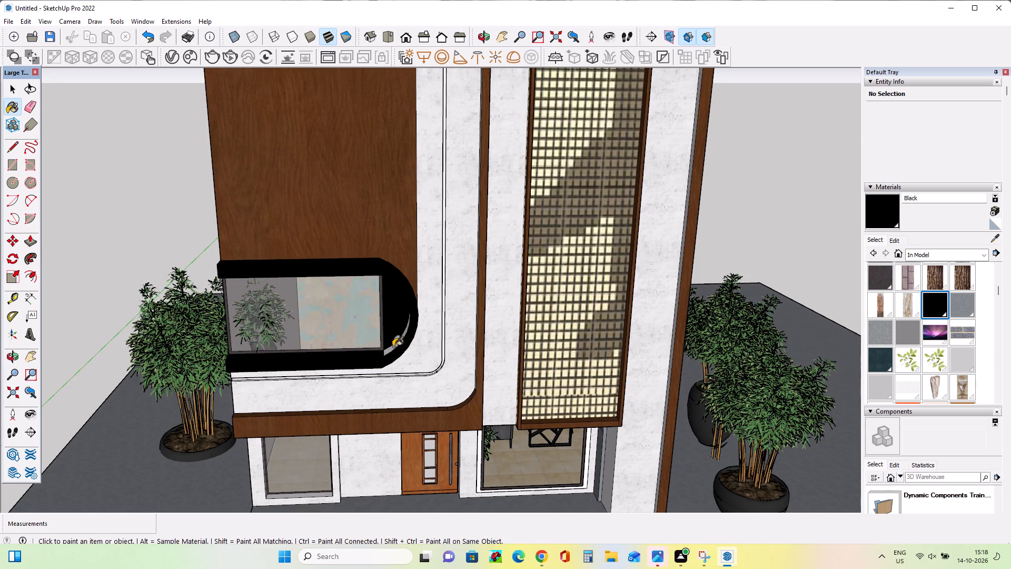
key("ctrl+z")
scroll(399, 348, "up", 7)
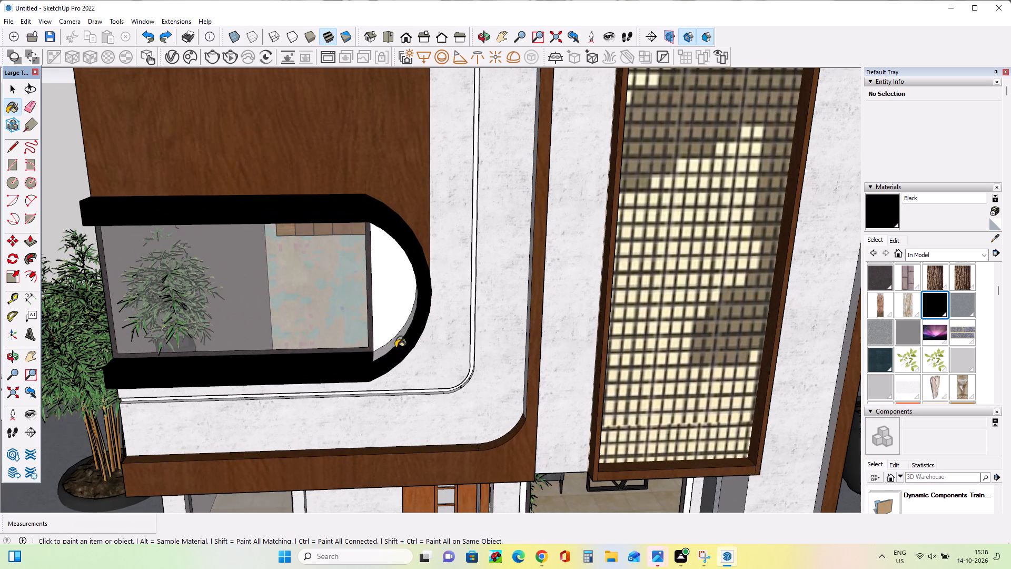
left_click(391, 345)
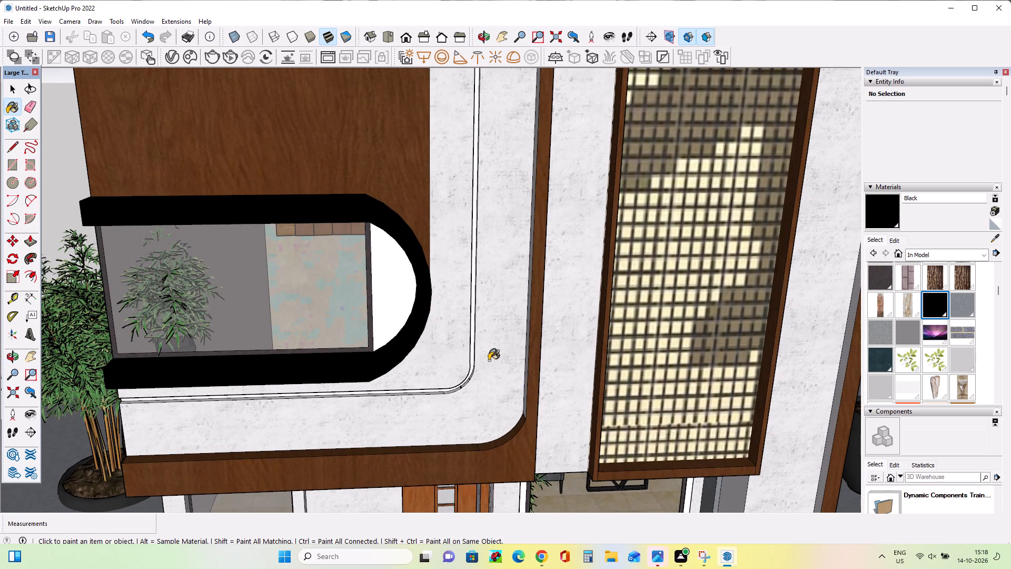
Paint the thin curved groove running around the upper window in the white wall Black.
scroll(478, 360, "up", 7)
left_click(468, 344)
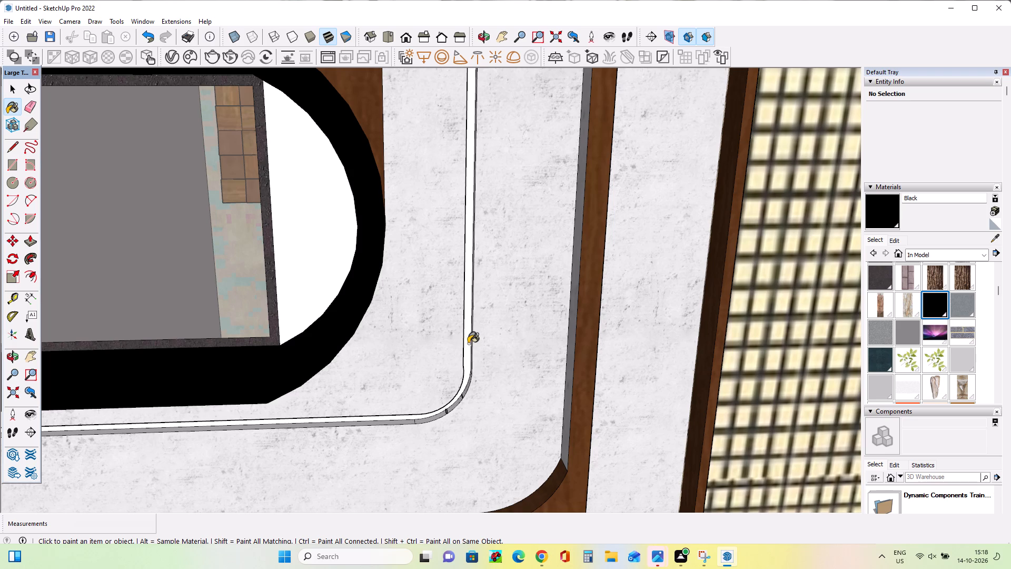
Examine the whole front elevation from near eye level, centring the building with its ground floor and trees in frame.
scroll(454, 370, "down", 14)
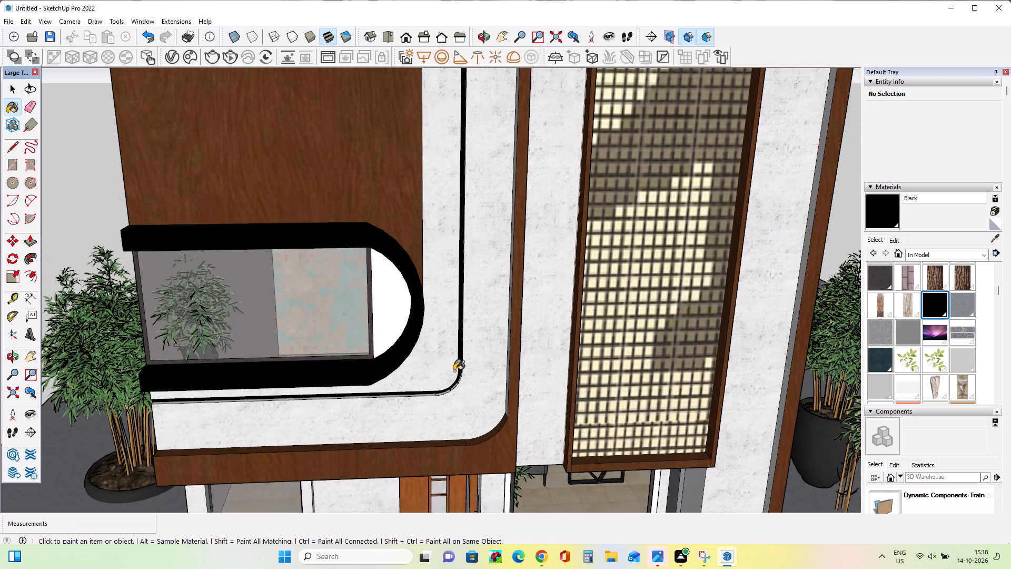
scroll(454, 371, "down", 14)
middle_click_drag(475, 382, 457, 341)
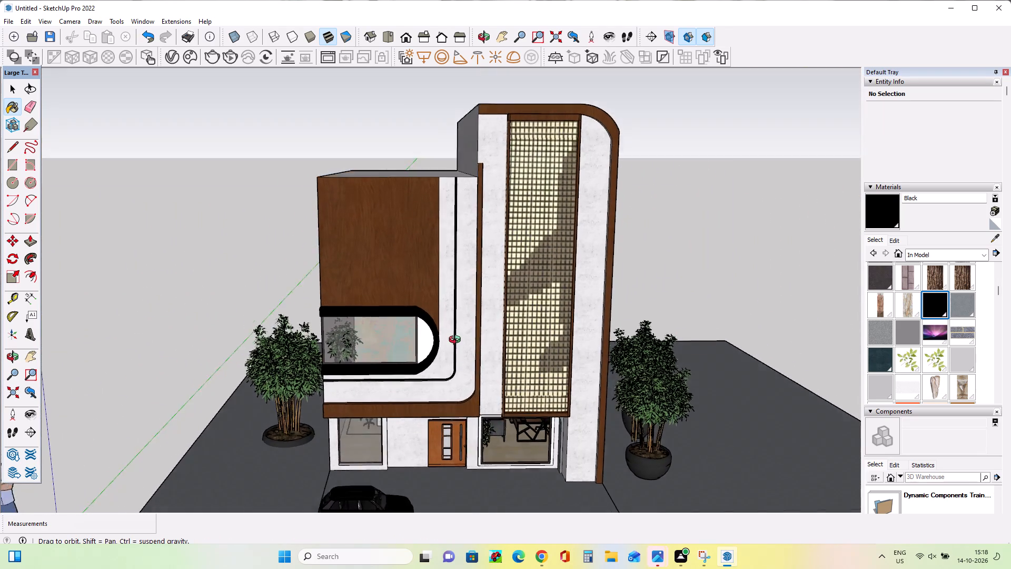
middle_click_drag(457, 341, 457, 299)
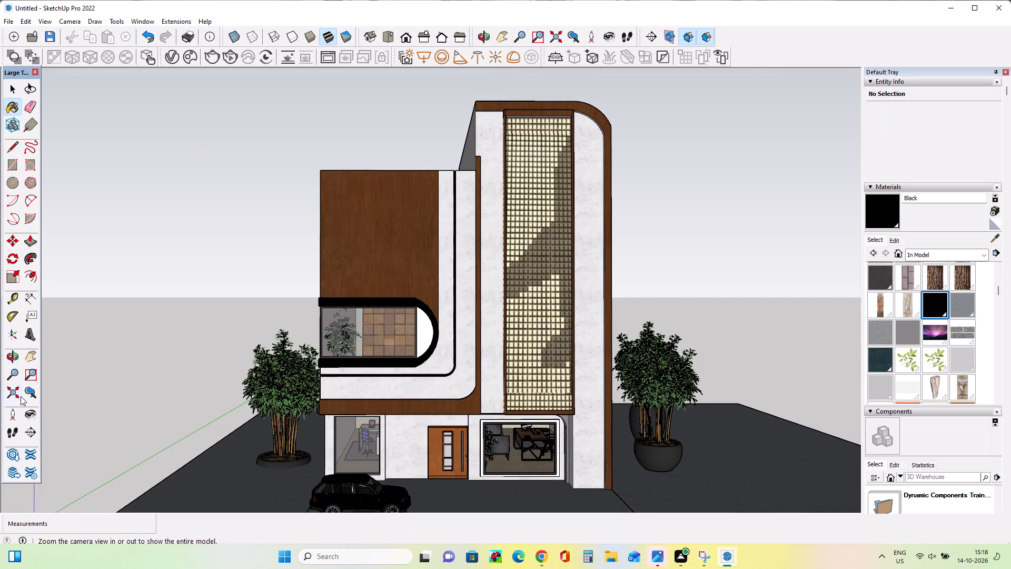
left_click(34, 354)
left_click_drag(311, 321, 291, 287)
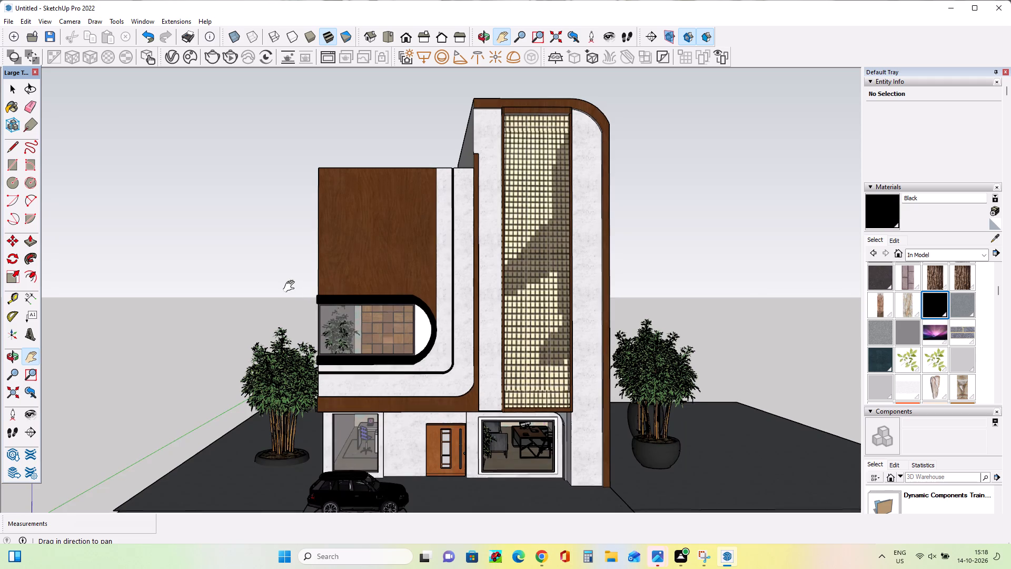
left_click_drag(291, 287, 289, 282)
middle_click(564, 338)
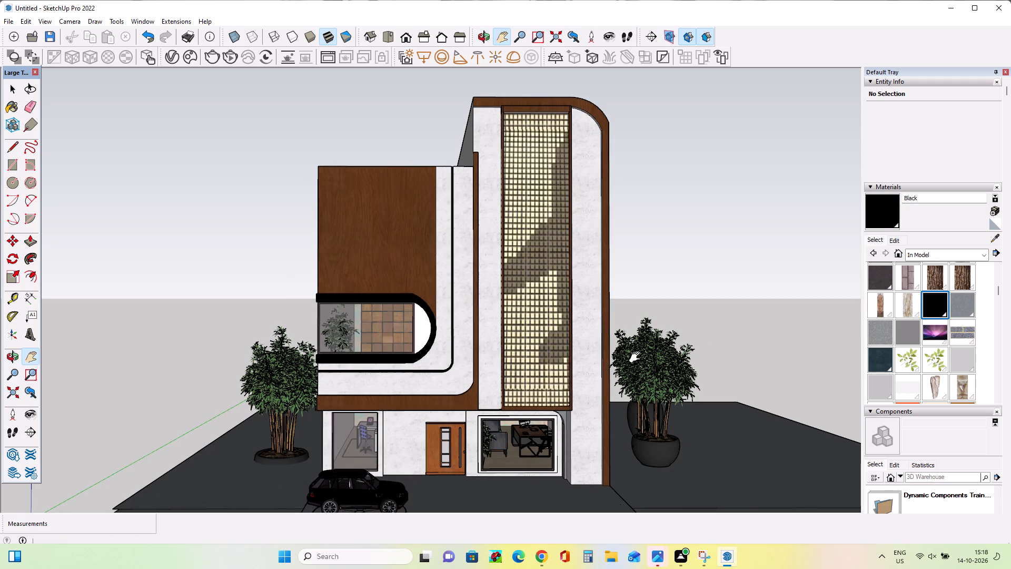
Open the SunLight settings in the V-Ray Asset Editor and enable Custom Orientation.
left_click(170, 57)
left_click(171, 57)
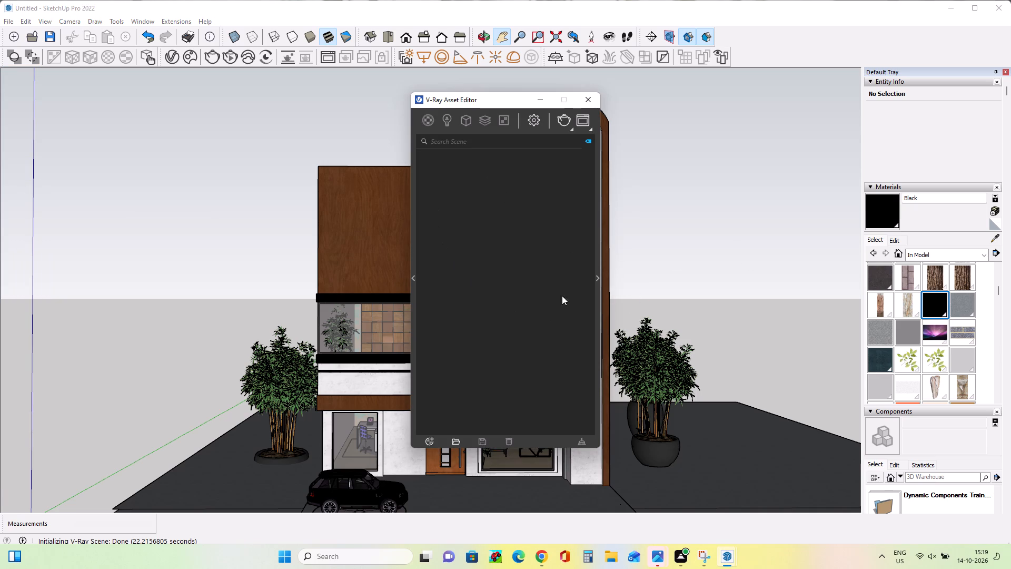
left_click(451, 119)
left_click(449, 120)
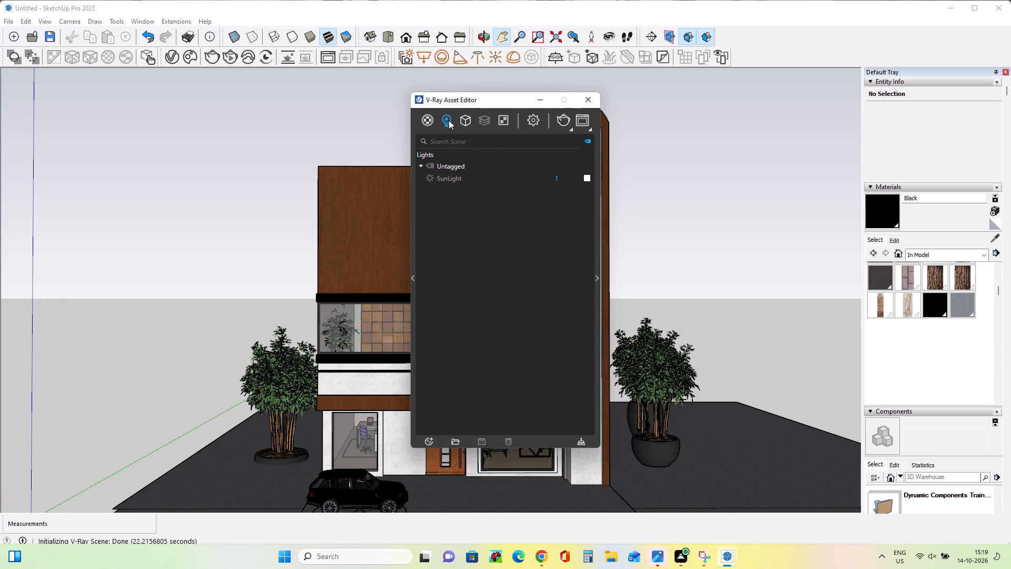
left_click(447, 178)
left_click(597, 282)
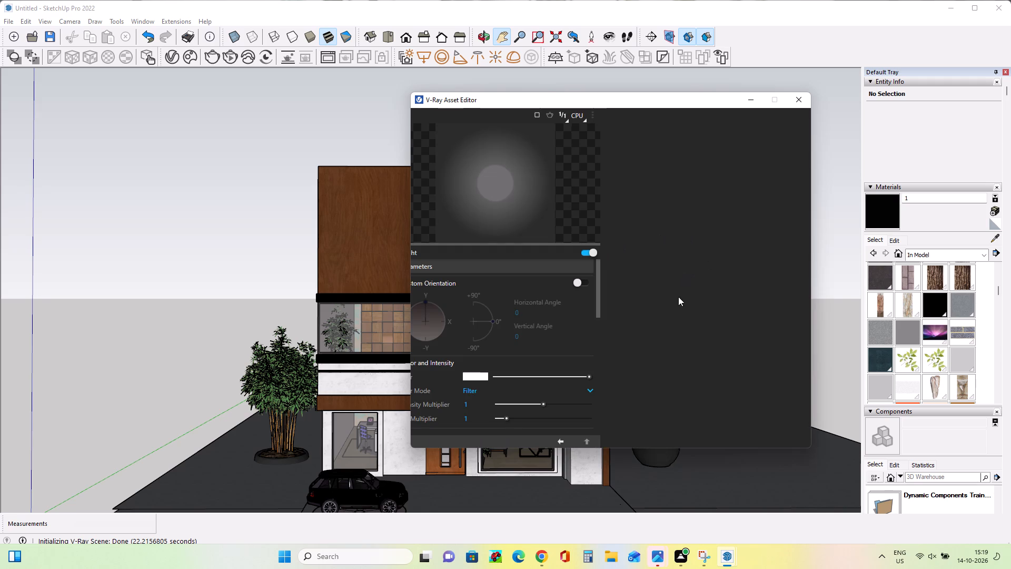
left_click(795, 283)
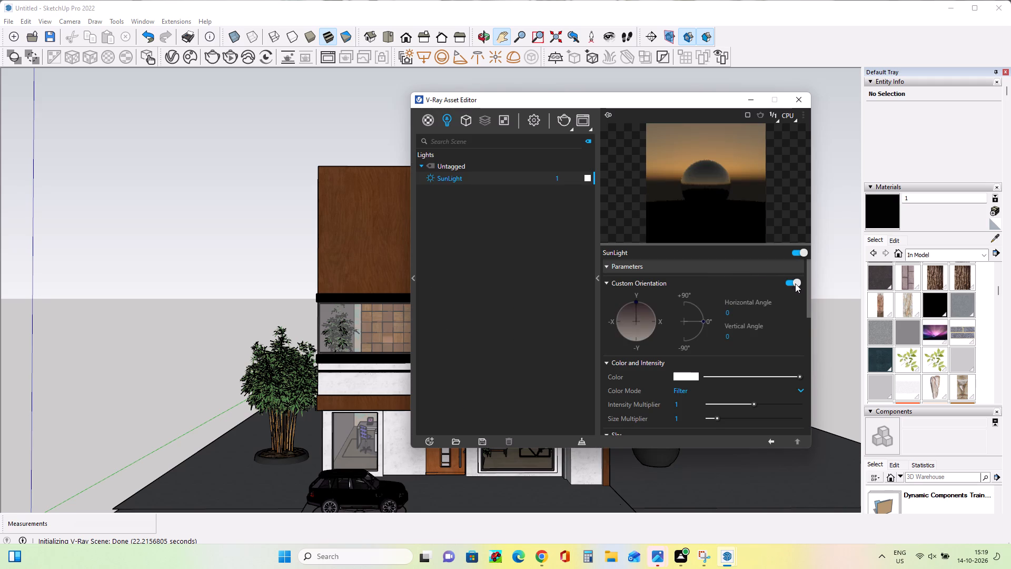
Orient the sun to a vertical angle of about 35.9 and a horizontal angle of 225.
left_click_drag(707, 321, 707, 319)
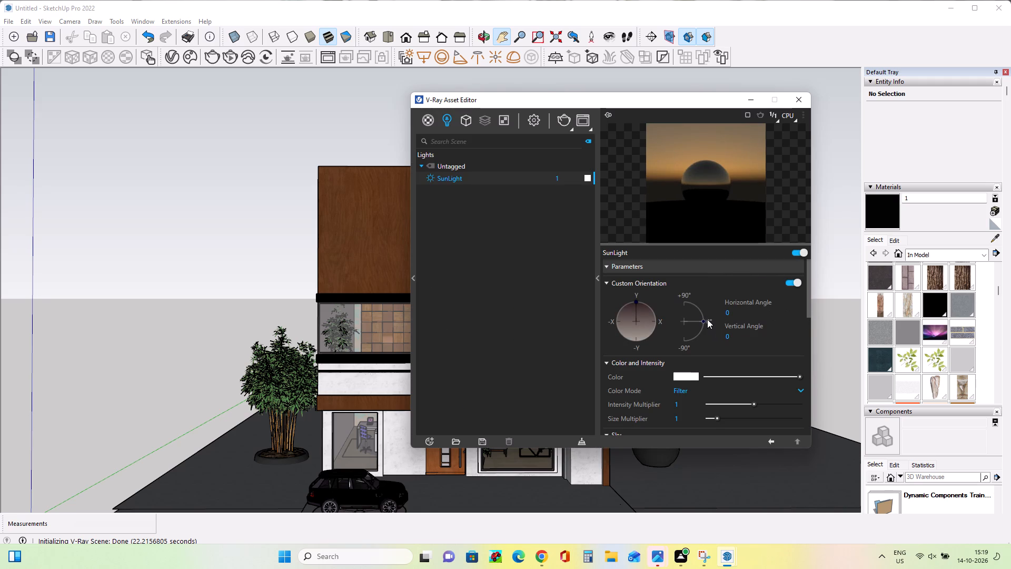
left_click_drag(707, 319, 700, 301)
left_click(699, 310)
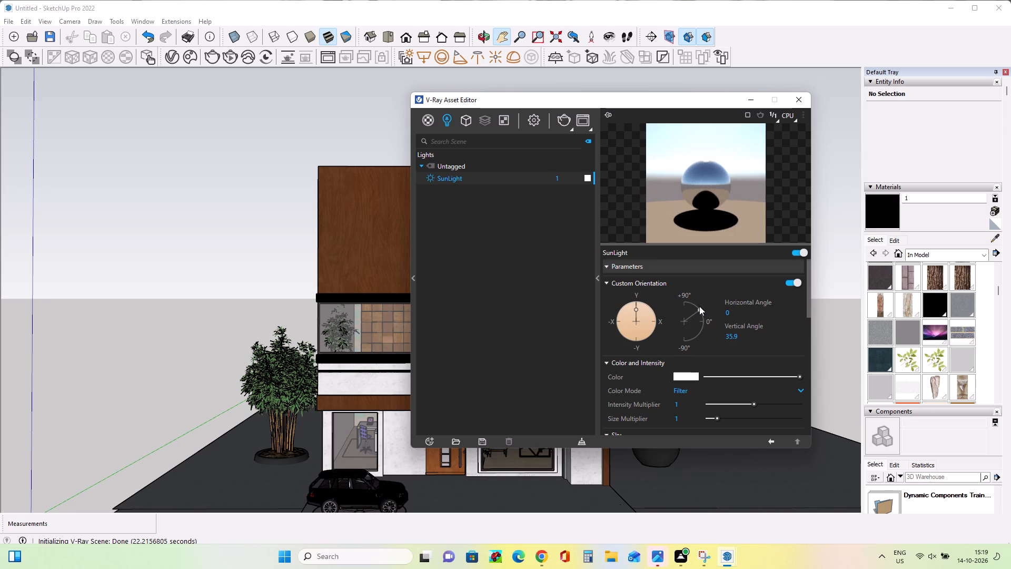
left_click_drag(635, 303, 656, 333)
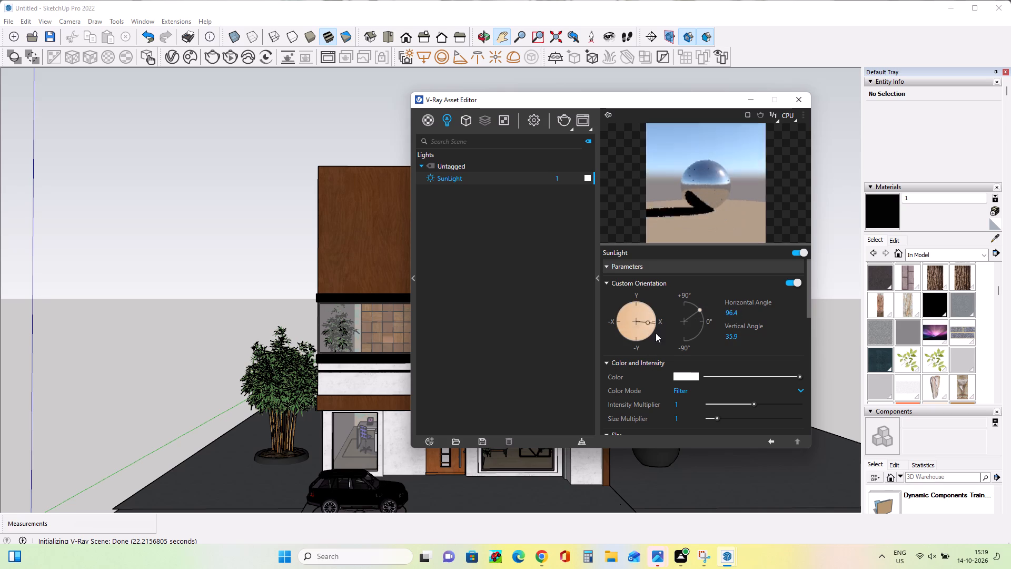
left_click_drag(656, 333, 620, 330)
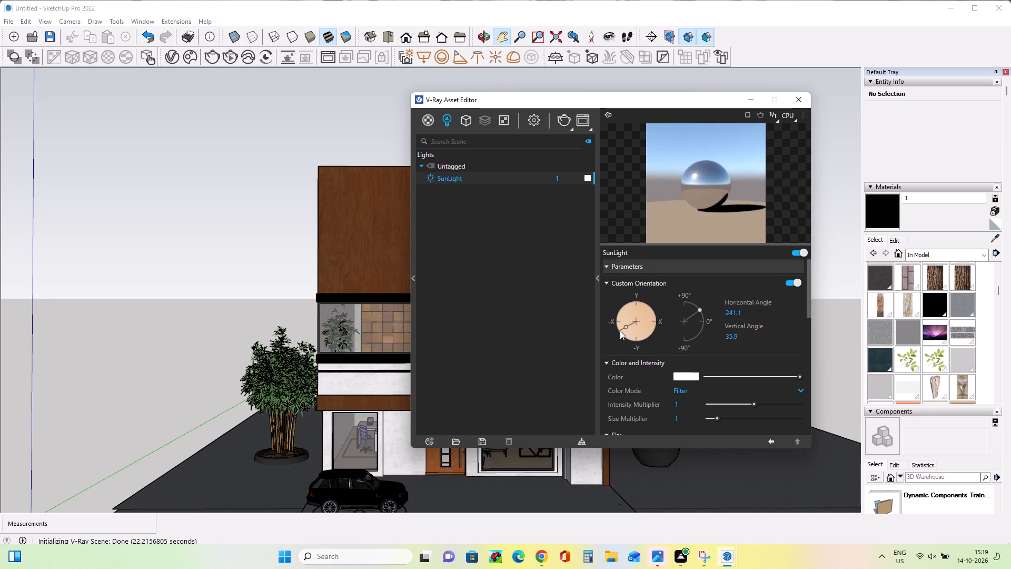
left_click_drag(620, 330, 623, 332)
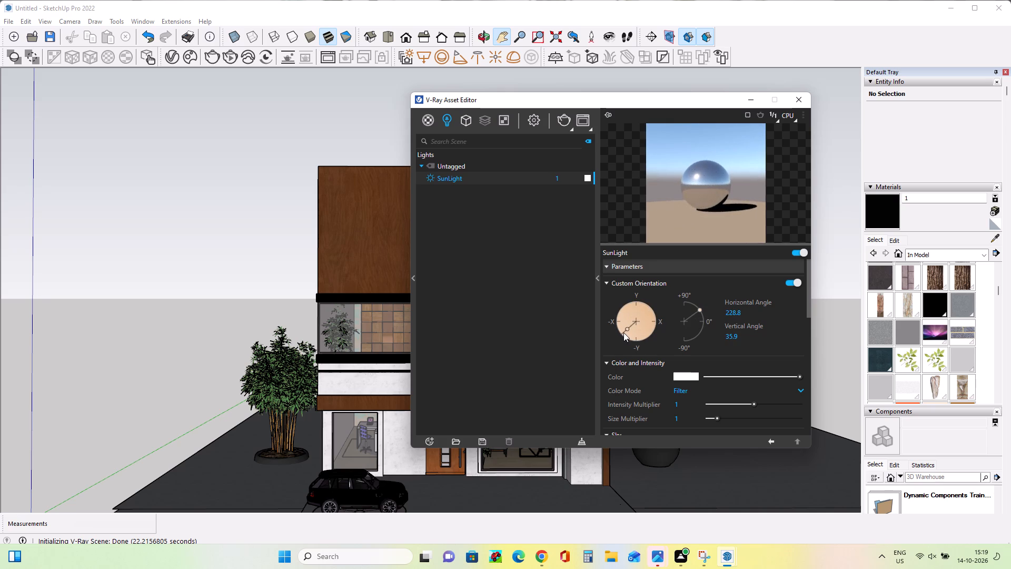
left_click_drag(623, 332, 622, 329)
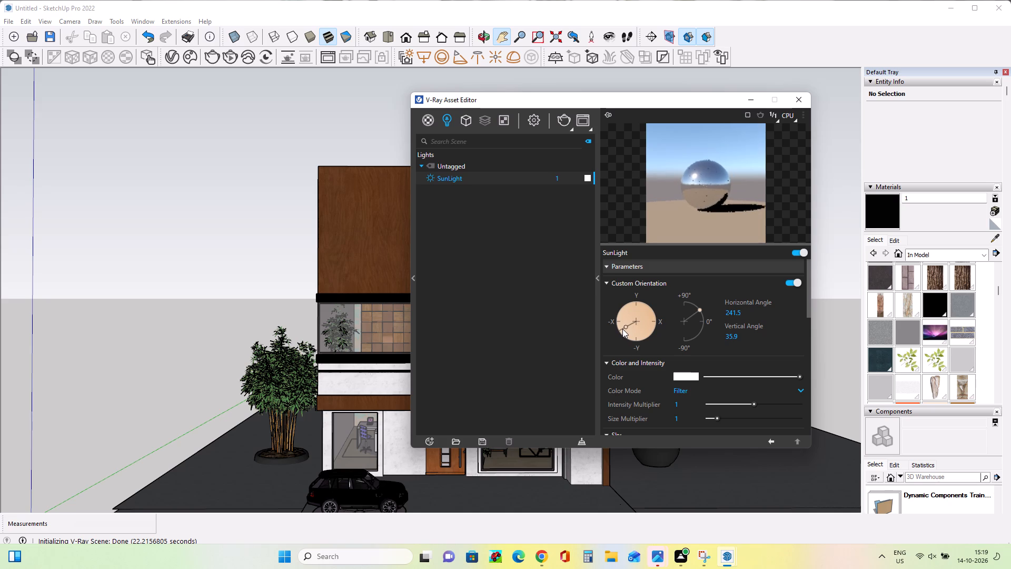
left_click_drag(622, 329, 626, 331)
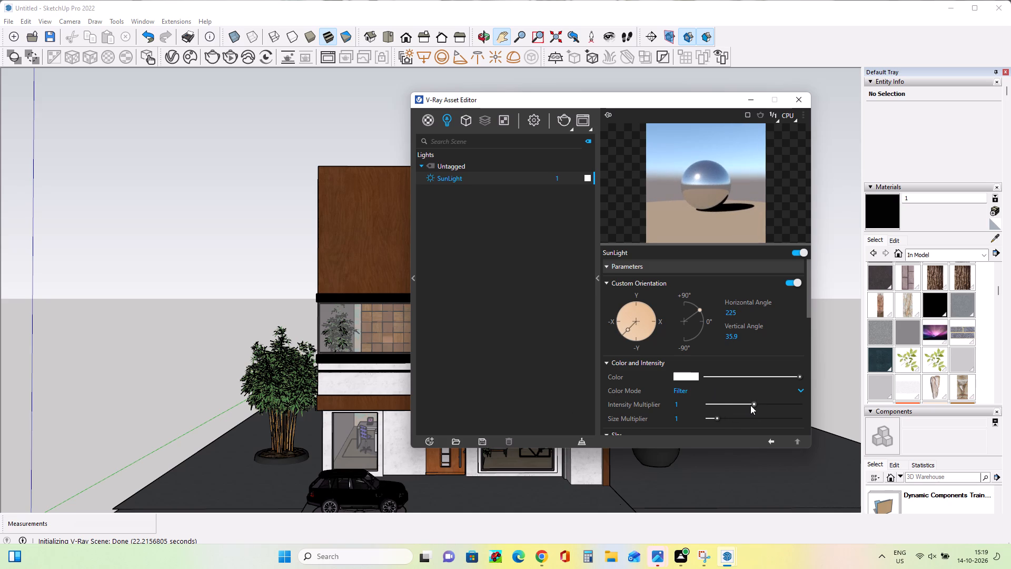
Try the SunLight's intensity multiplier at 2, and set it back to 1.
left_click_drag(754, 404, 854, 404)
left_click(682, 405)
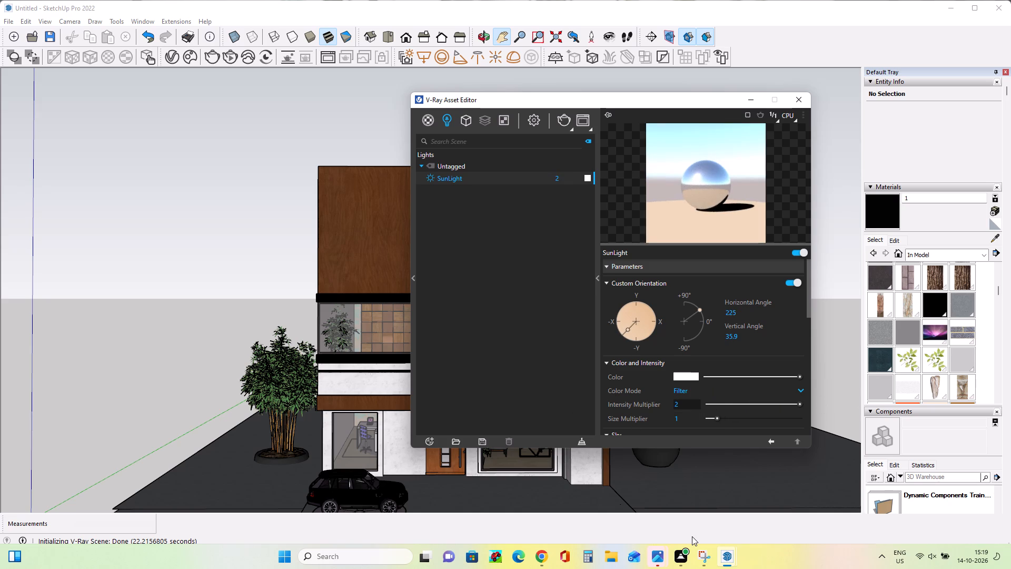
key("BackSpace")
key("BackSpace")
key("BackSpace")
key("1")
Set the SunLight's size multiplier to 5.
left_click(681, 416)
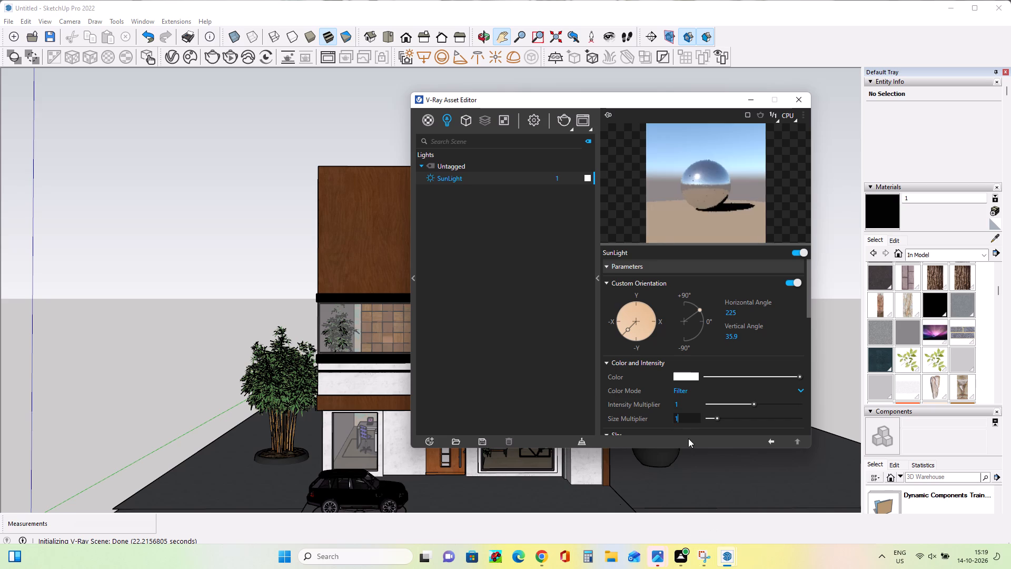
key("5")
key("BackSpace")
key("BackSpace")
key("5")
Add a Light Mix render element in the V-Ray Asset Editor and group its lights by Group Instances.
left_click(489, 119)
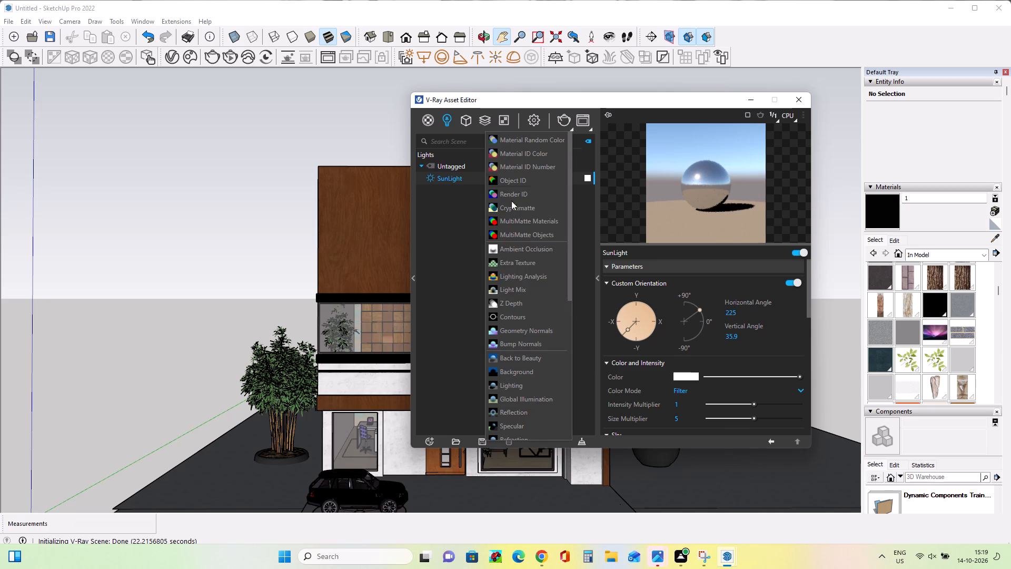
left_click(524, 289)
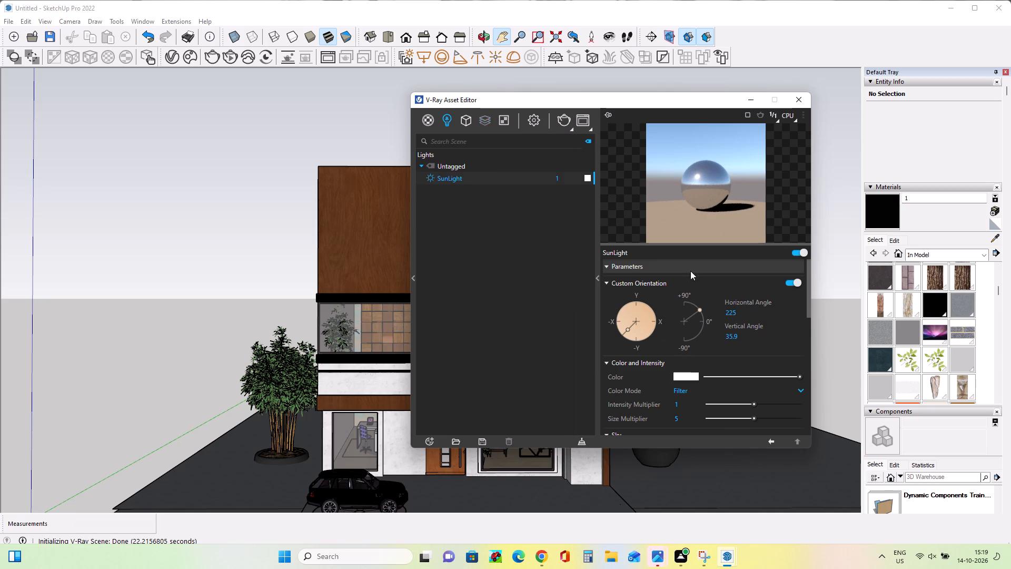
left_click(695, 280)
left_click(700, 308)
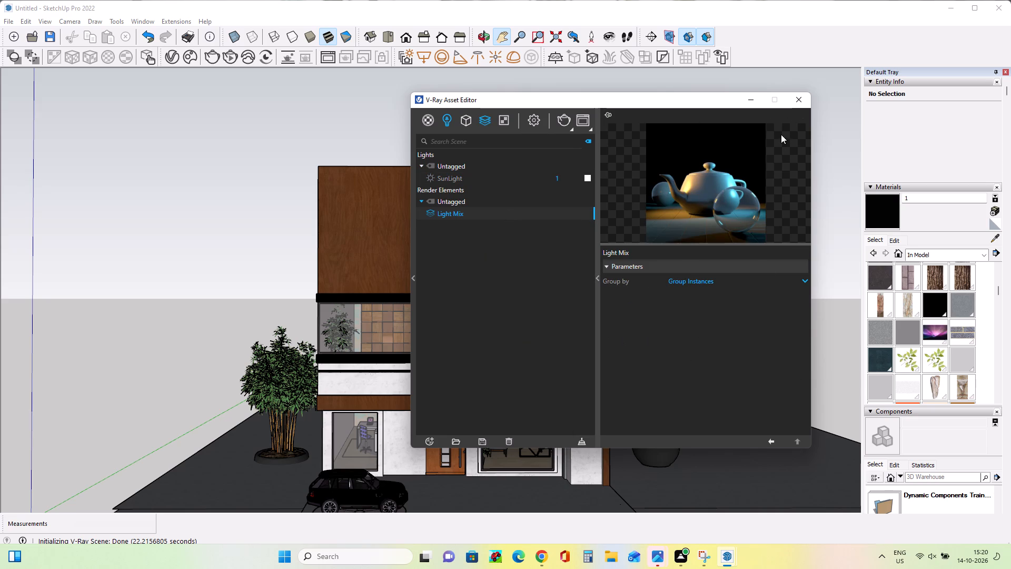
Start a V-Ray render of the building's front view.
left_click(564, 120)
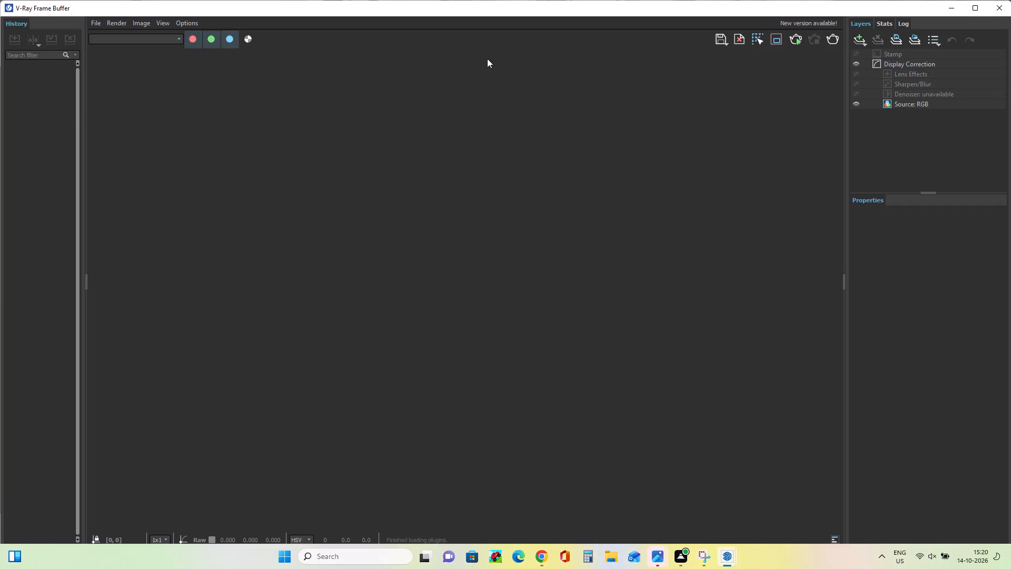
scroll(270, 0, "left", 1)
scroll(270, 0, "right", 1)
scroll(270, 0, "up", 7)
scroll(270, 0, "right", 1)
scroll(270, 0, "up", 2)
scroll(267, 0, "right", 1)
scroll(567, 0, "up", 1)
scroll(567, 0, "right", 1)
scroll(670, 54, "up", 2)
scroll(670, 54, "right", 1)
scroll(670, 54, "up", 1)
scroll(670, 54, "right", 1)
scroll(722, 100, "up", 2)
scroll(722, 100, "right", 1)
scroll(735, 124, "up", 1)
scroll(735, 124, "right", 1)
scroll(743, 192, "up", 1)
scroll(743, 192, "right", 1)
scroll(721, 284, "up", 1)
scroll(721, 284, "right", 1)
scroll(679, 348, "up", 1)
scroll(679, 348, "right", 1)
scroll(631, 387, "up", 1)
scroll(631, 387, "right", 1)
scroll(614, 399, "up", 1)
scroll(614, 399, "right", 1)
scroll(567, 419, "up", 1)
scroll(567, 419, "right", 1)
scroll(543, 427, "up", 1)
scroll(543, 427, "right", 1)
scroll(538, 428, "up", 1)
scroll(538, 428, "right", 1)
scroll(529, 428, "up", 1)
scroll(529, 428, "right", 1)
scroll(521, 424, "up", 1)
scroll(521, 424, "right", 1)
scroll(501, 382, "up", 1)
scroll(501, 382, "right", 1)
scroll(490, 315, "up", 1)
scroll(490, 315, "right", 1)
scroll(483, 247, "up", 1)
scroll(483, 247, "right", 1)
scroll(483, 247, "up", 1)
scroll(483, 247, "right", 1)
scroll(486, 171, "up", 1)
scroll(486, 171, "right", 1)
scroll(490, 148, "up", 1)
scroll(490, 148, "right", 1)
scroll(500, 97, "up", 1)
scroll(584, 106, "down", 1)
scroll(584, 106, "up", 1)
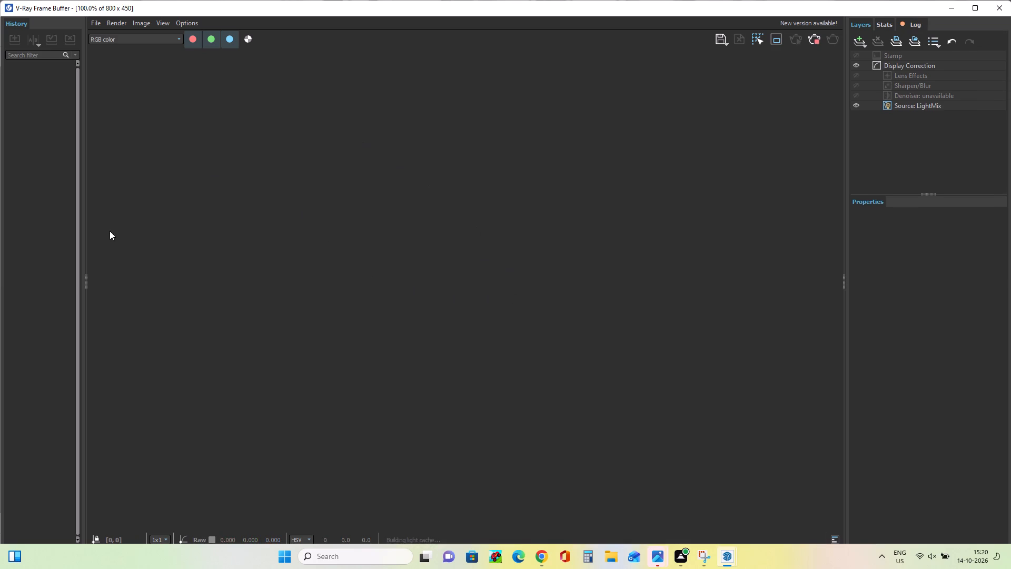
Enlarge the rendered front elevation to 200% in the V-Ray Frame Buffer to examine it.
left_click(401, 336)
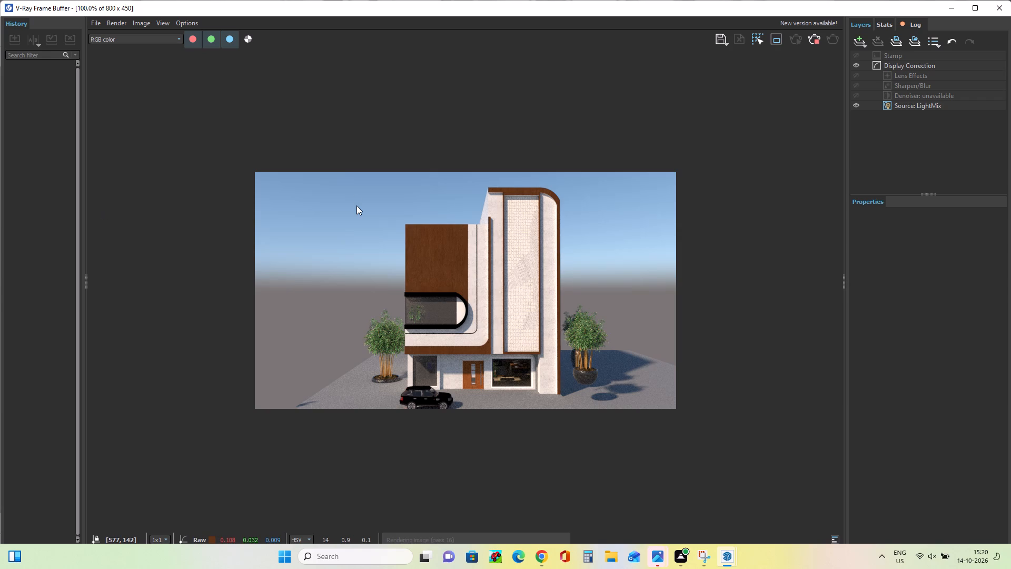
scroll(448, 266, "up", 2)
scroll(460, 333, "down", 1)
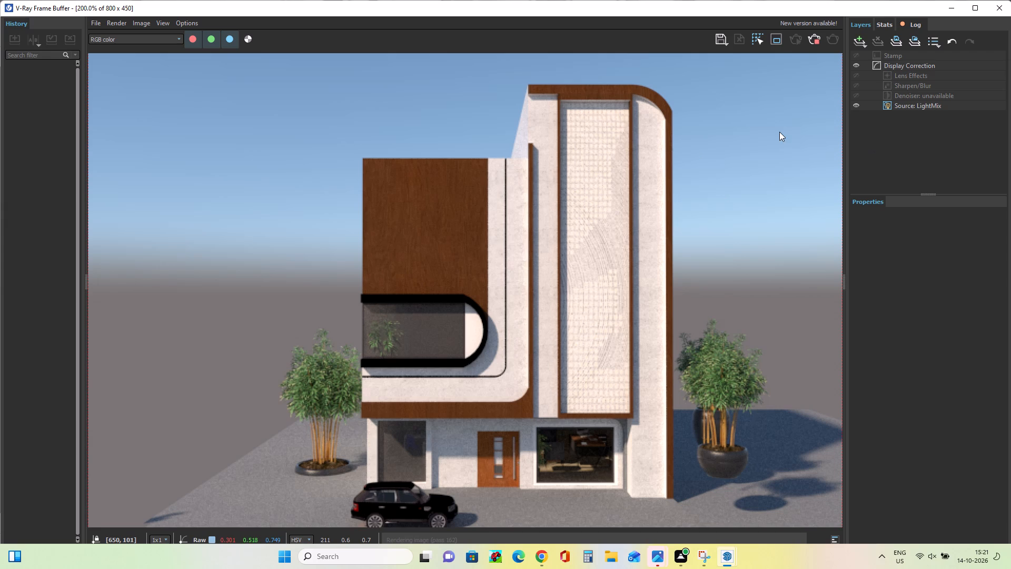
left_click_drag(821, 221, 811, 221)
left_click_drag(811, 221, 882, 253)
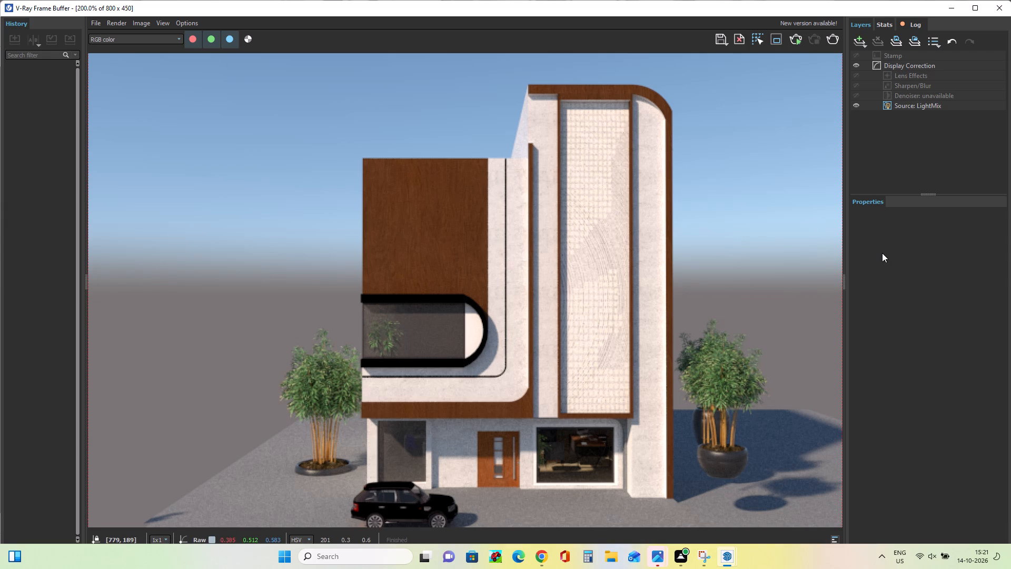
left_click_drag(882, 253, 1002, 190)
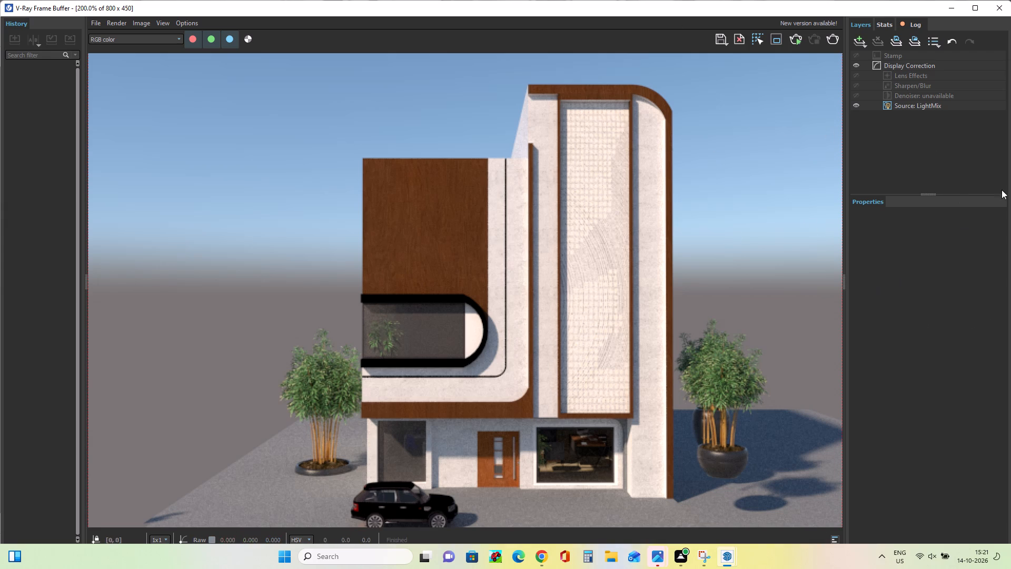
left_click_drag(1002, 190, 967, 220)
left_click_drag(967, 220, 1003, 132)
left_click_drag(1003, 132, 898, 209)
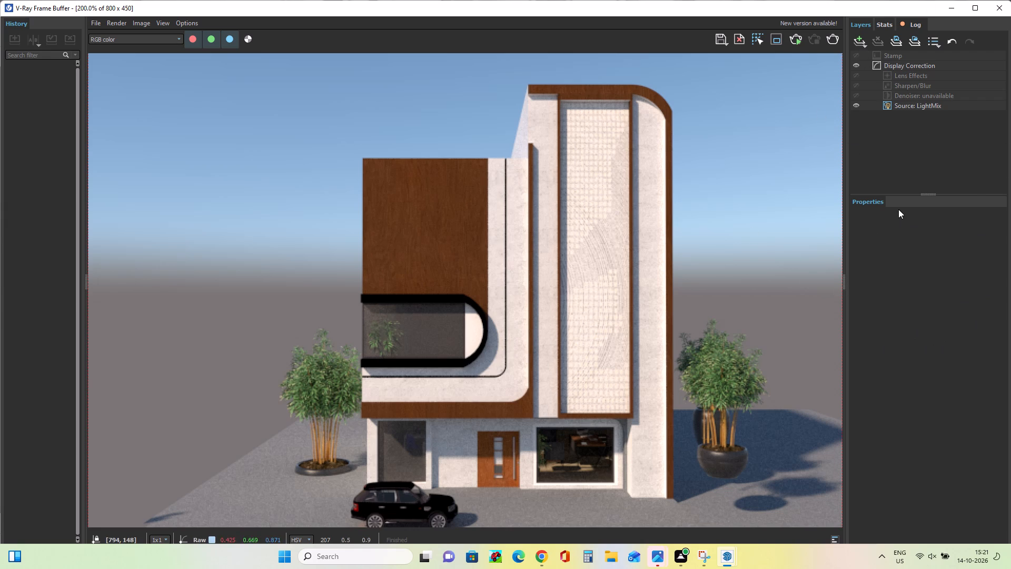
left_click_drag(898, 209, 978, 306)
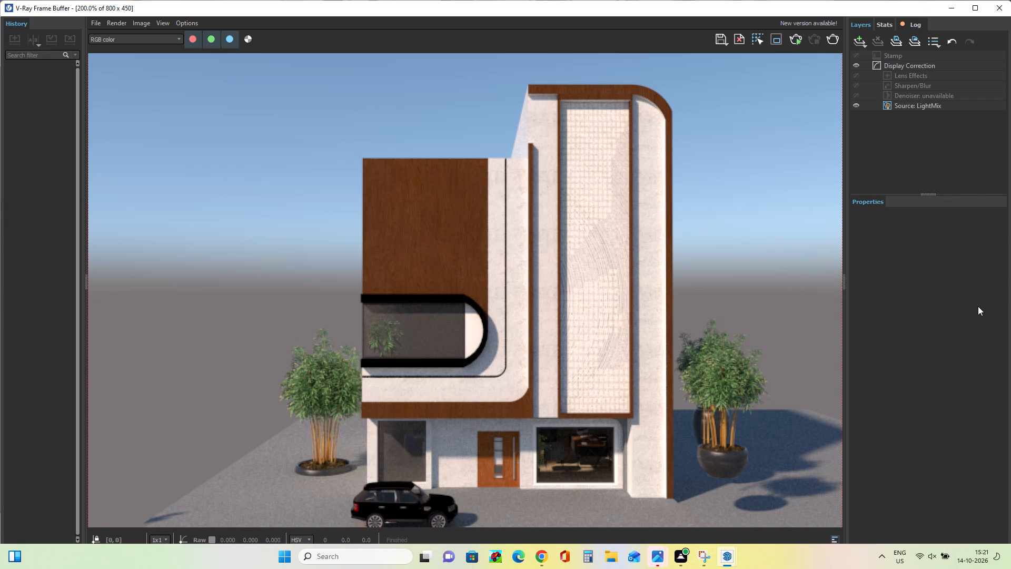
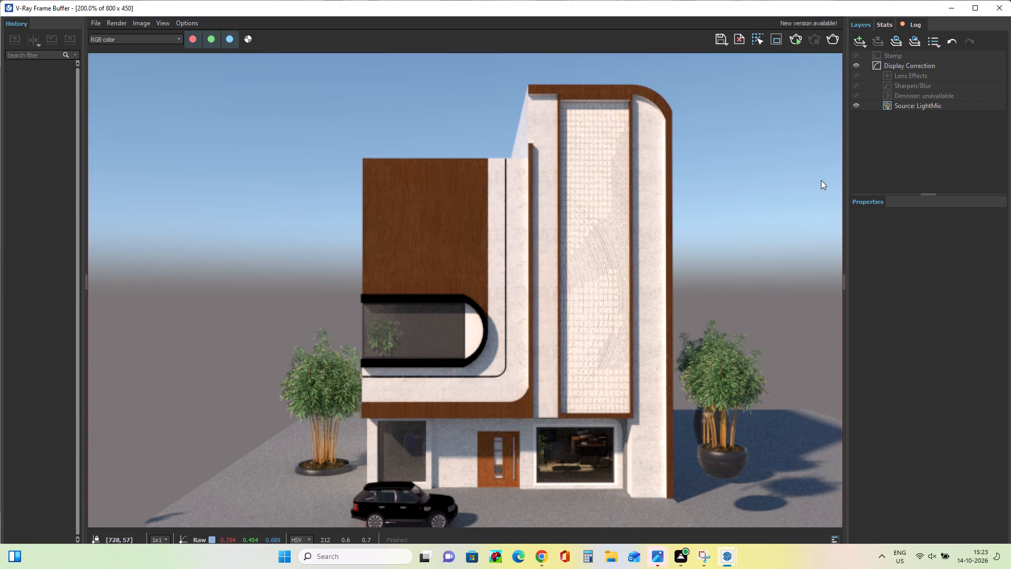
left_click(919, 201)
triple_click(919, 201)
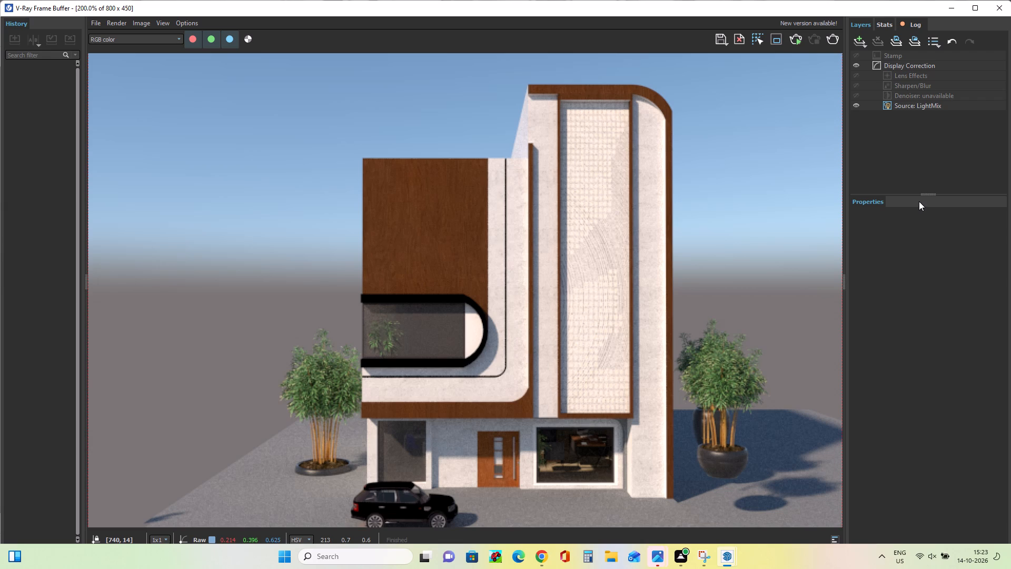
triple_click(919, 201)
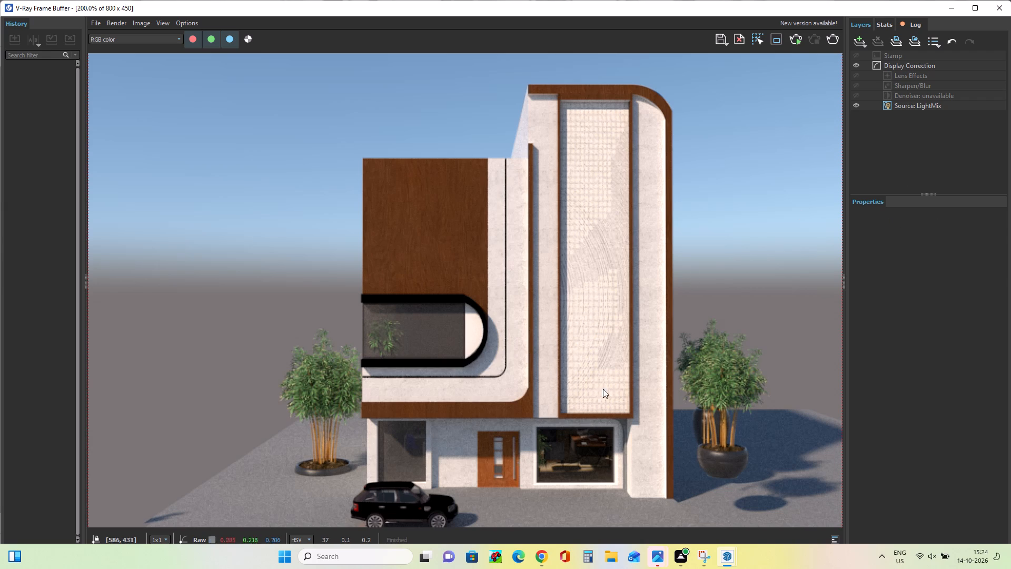
Select the Source: LightMix layer and toggle SunLight and Environment off and back on to compare their contributions to the render.
left_click(921, 103)
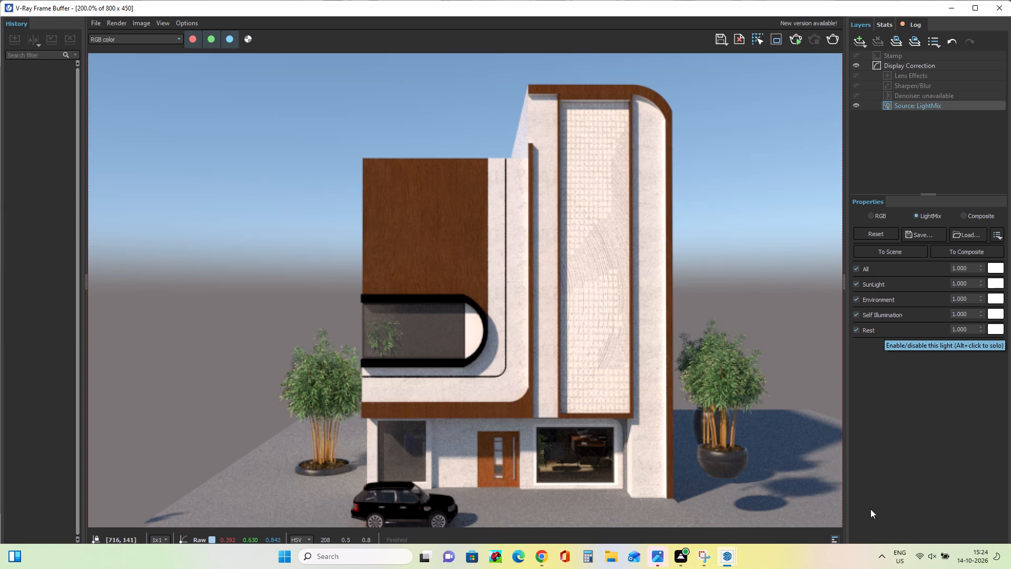
left_click(857, 283)
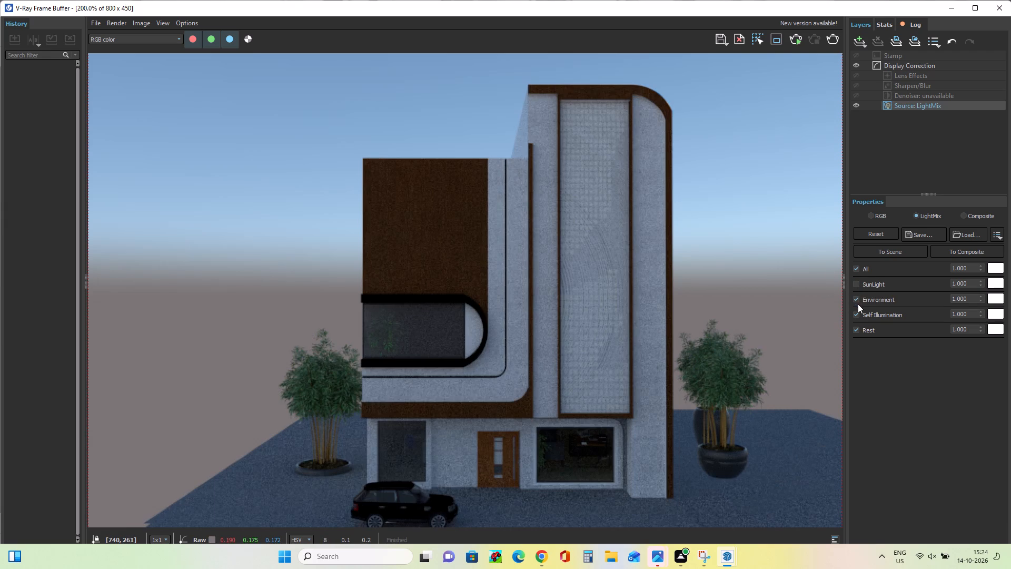
left_click(854, 285)
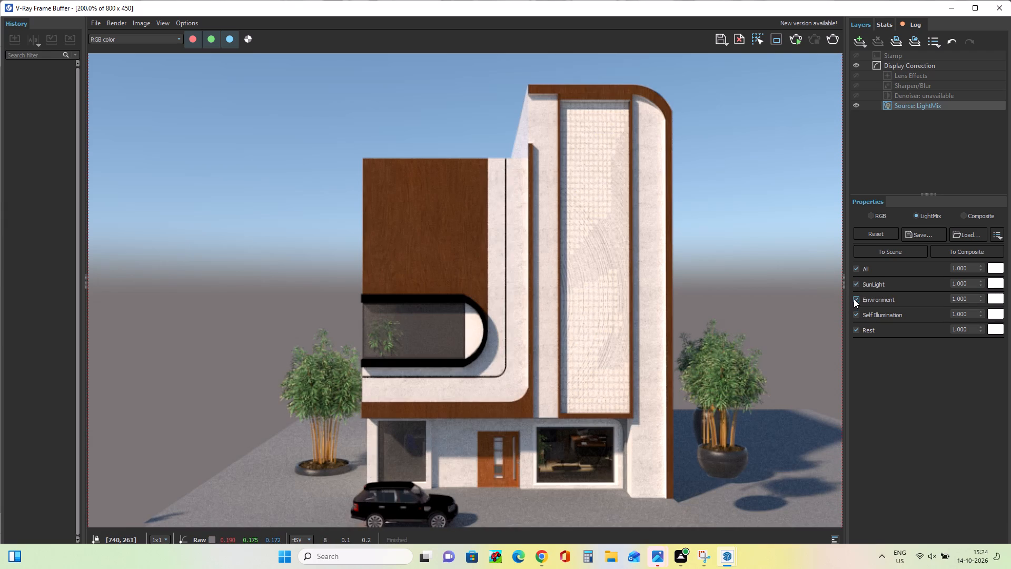
left_click(856, 299)
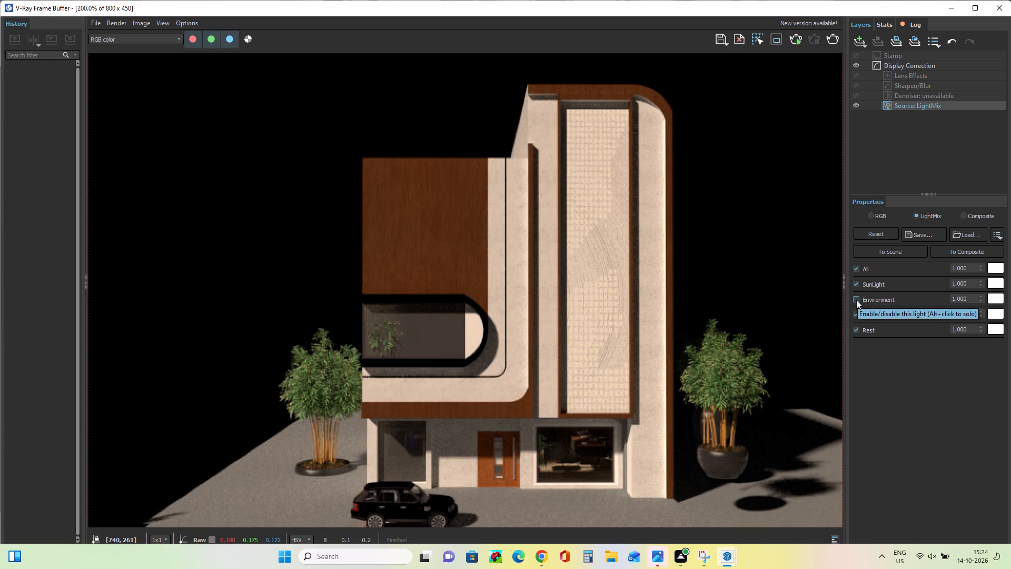
left_click(856, 300)
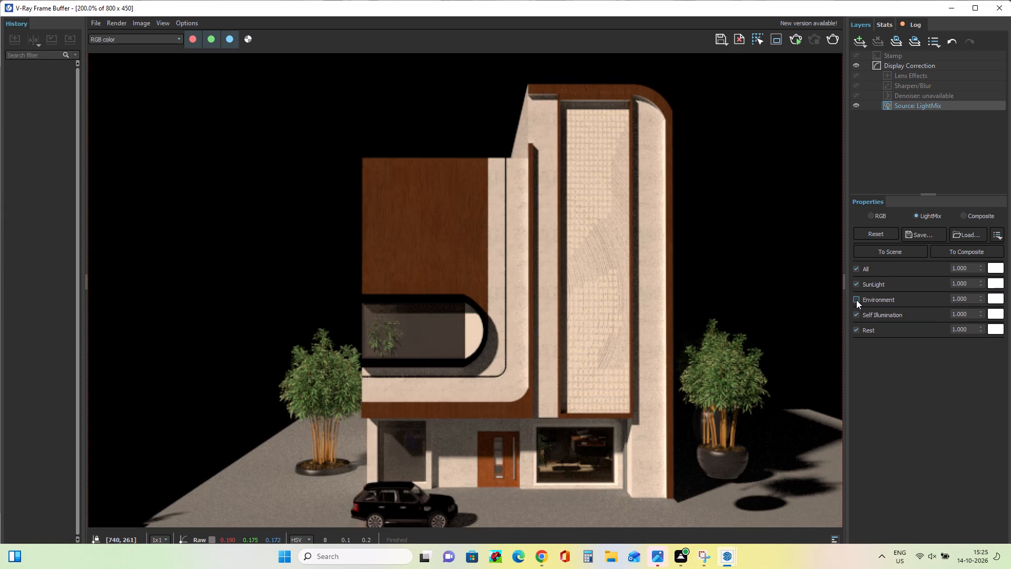
left_click(853, 282)
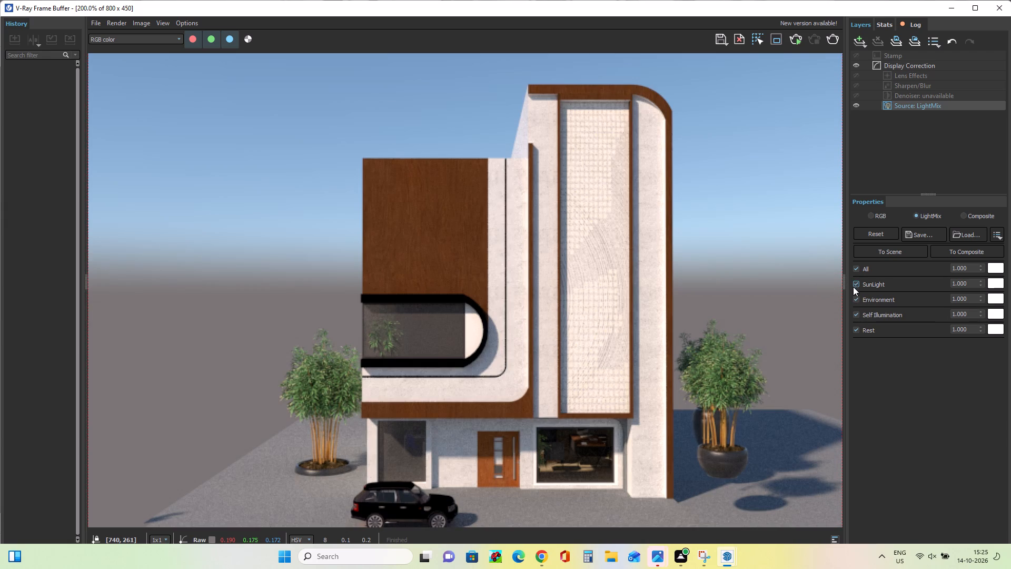
left_click(853, 287)
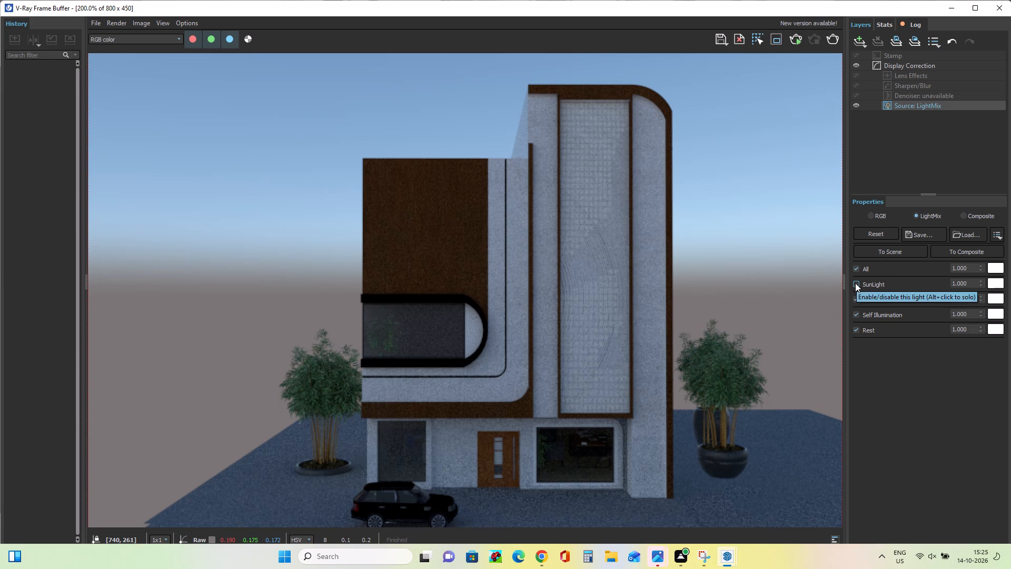
left_click(855, 283)
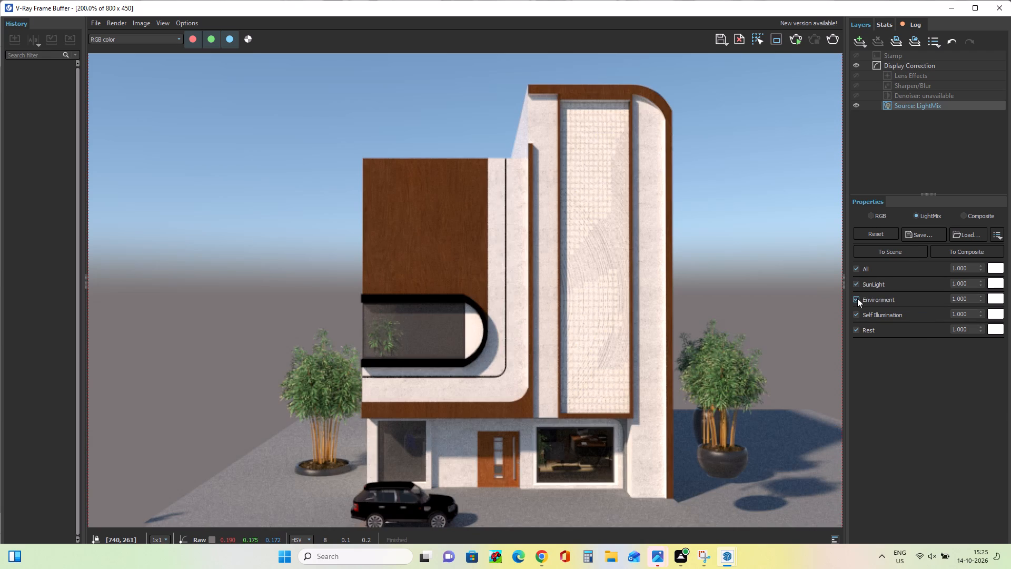
left_click(857, 298)
left_click(857, 301)
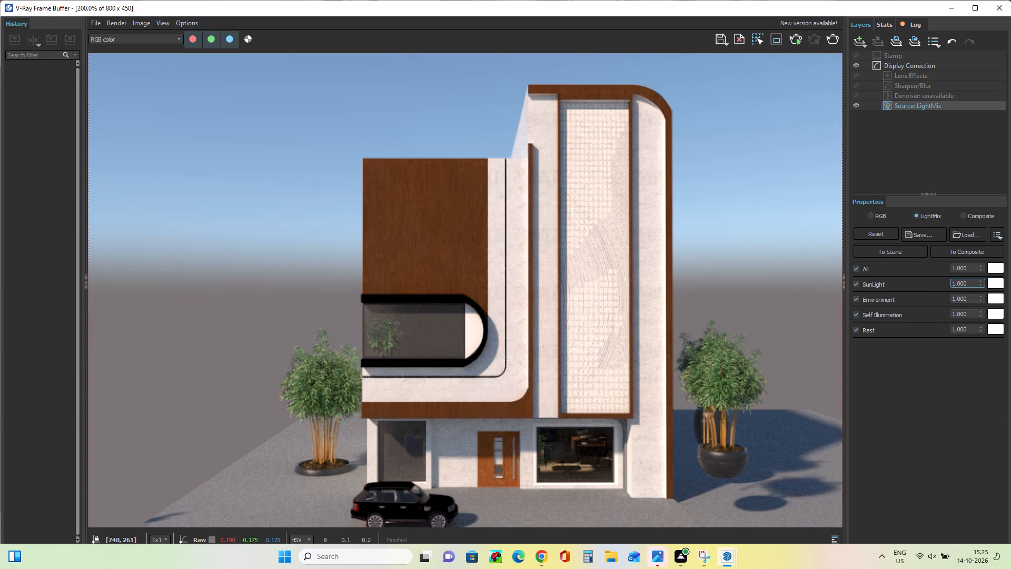
Open the SunLight multiplier in the LightMix properties for editing.
left_click(967, 284)
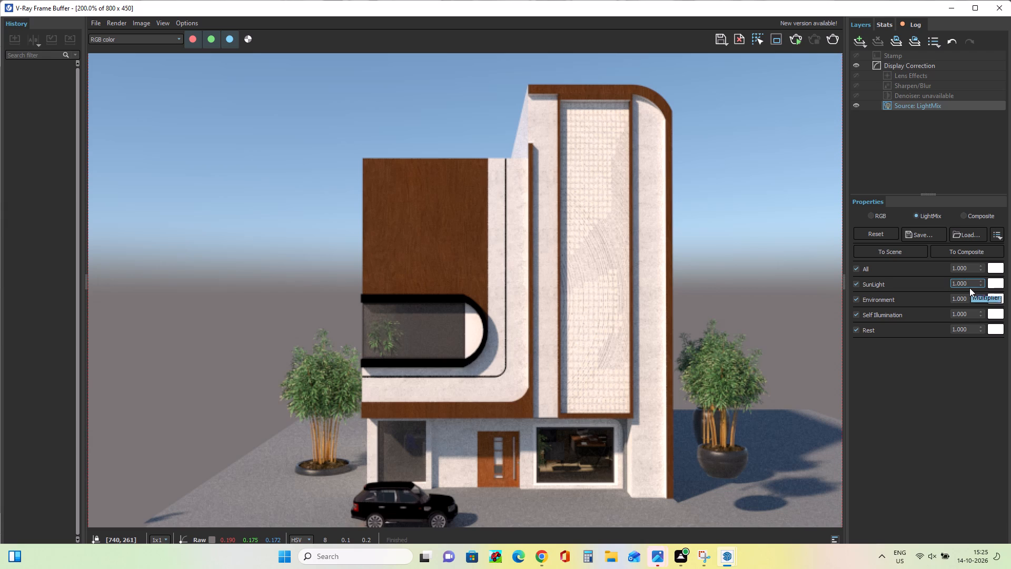
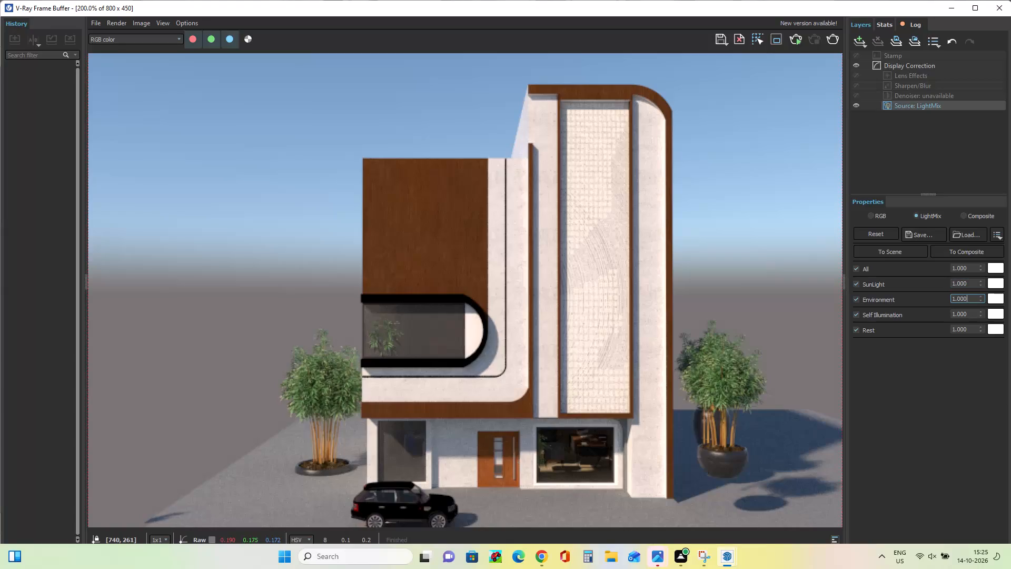
Try brighter and darker Environment multipliers in the Light Mix and settle on 0.915.
left_click_drag(967, 298, 967, 215)
left_click_drag(967, 215, 982, 298)
left_click(982, 296)
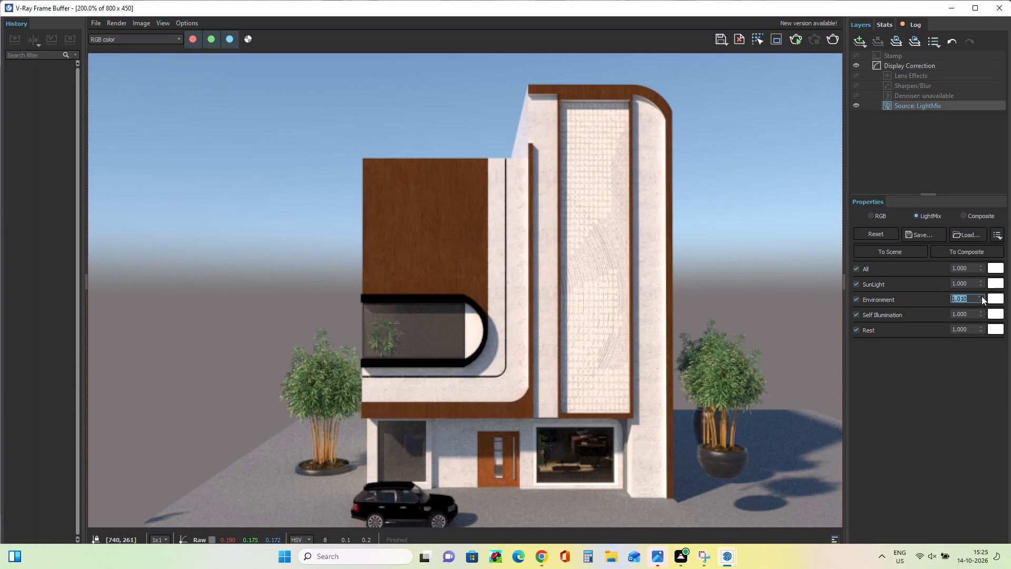
double_click(980, 293)
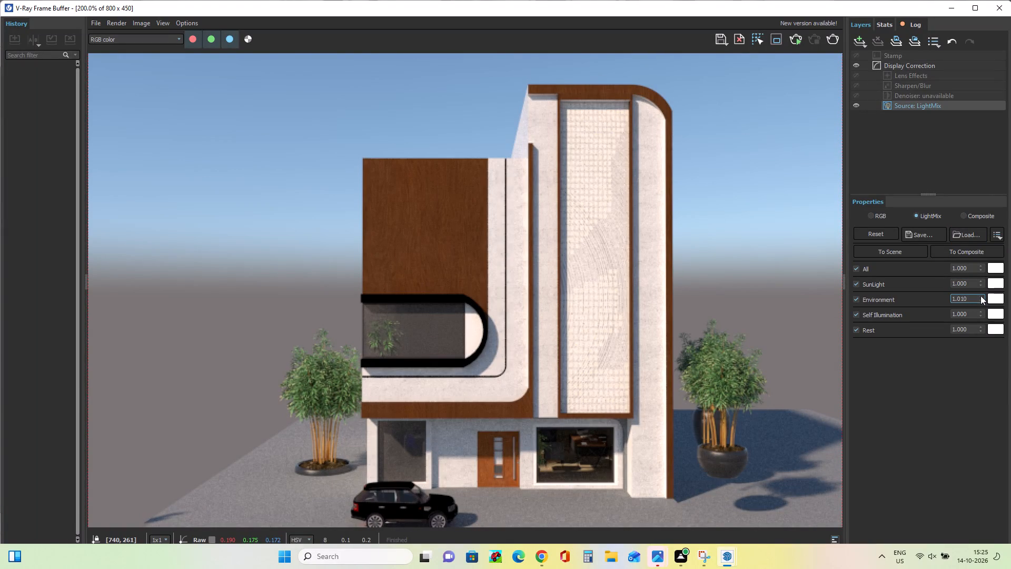
triple_click(980, 296)
left_click_drag(980, 296, 989, 362)
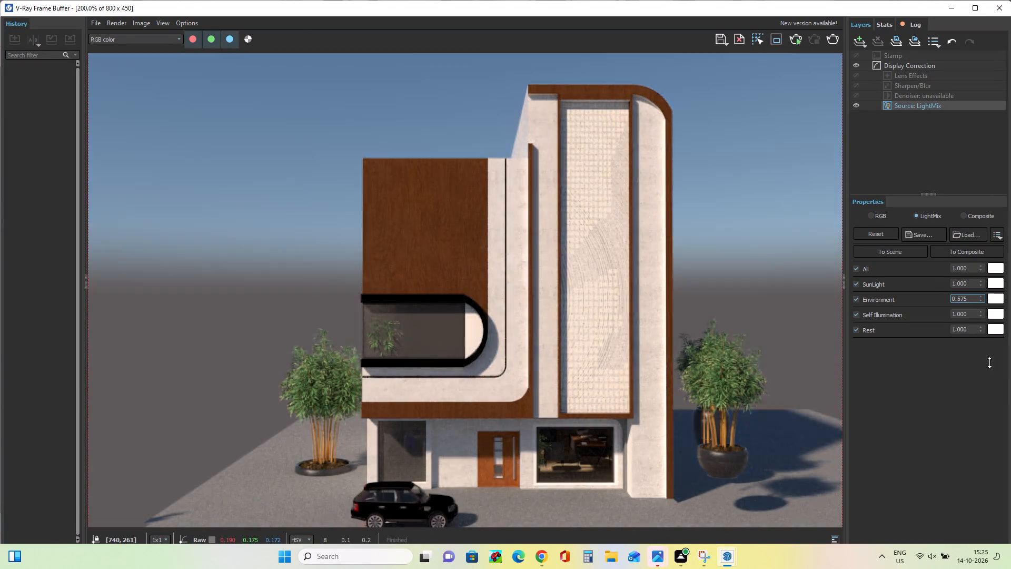
left_click_drag(989, 362, 974, 148)
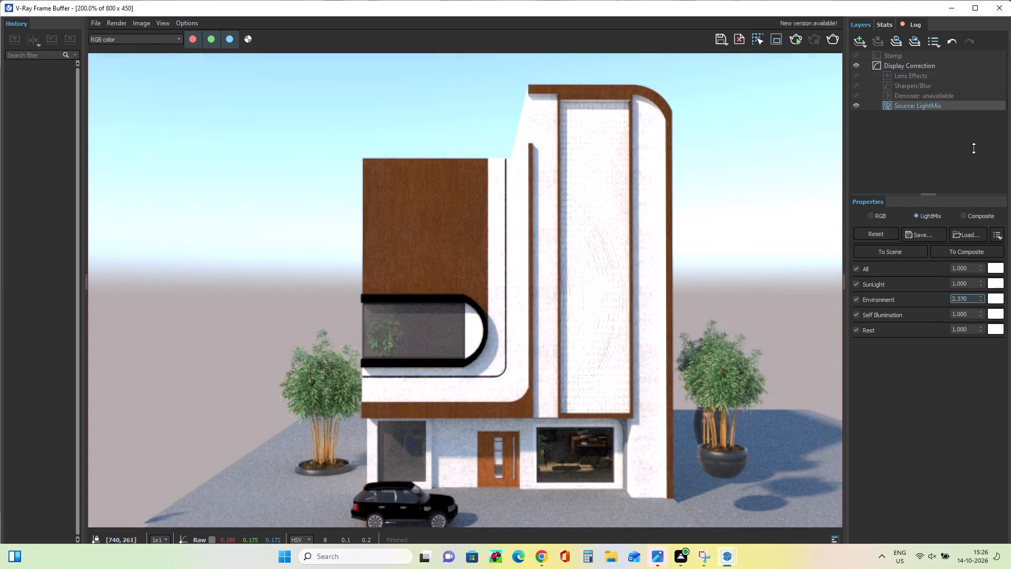
left_click_drag(974, 148, 980, 308)
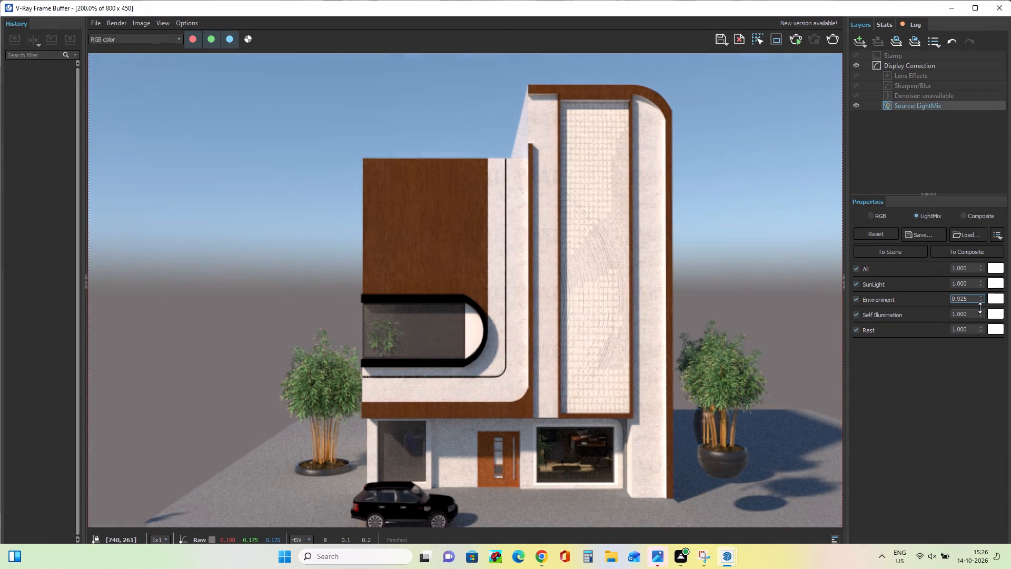
left_click_drag(980, 308, 974, 243)
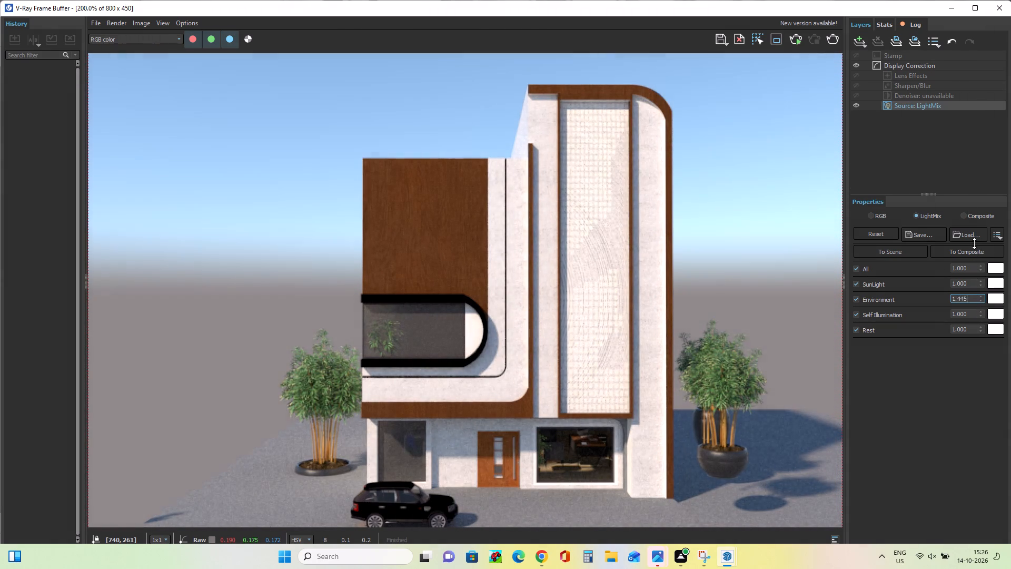
left_click_drag(974, 243, 984, 318)
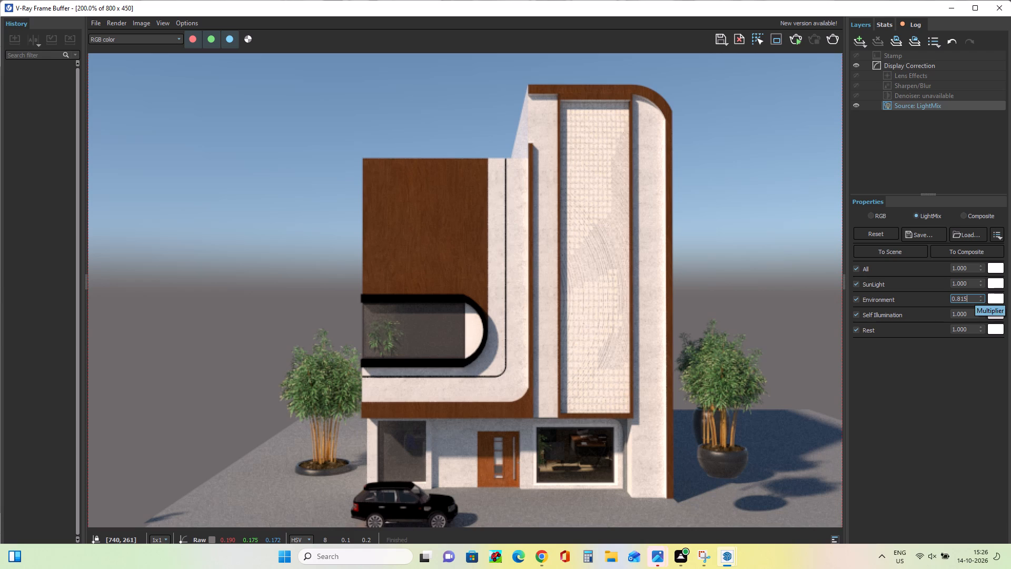
left_click(982, 296)
left_click_drag(982, 296, 979, 270)
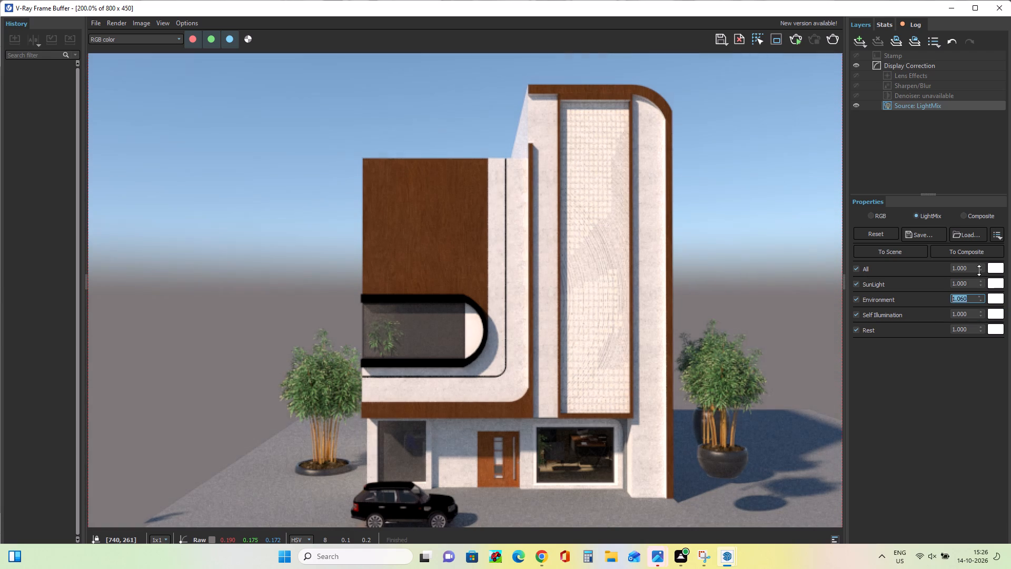
left_click_drag(979, 270, 979, 284)
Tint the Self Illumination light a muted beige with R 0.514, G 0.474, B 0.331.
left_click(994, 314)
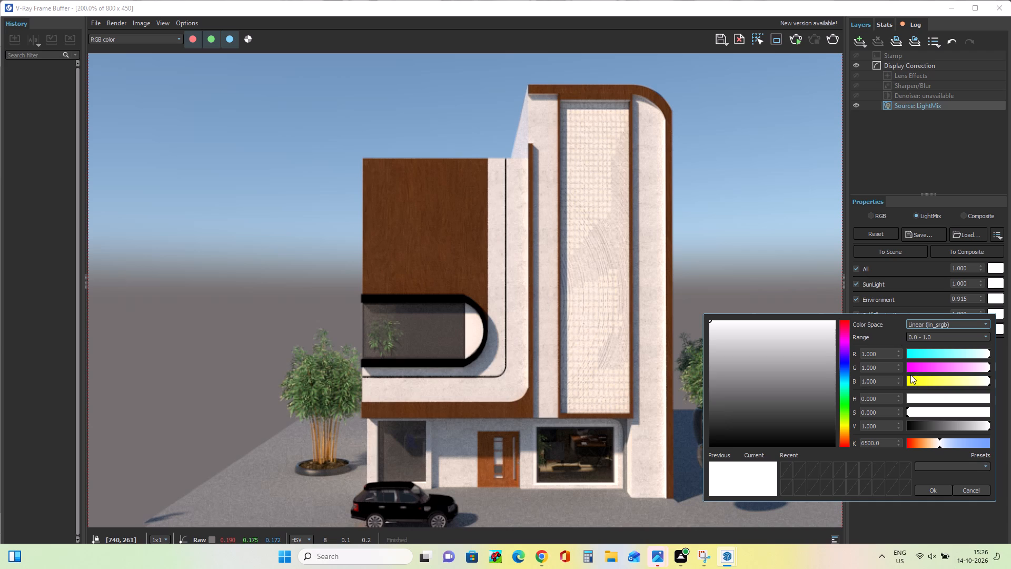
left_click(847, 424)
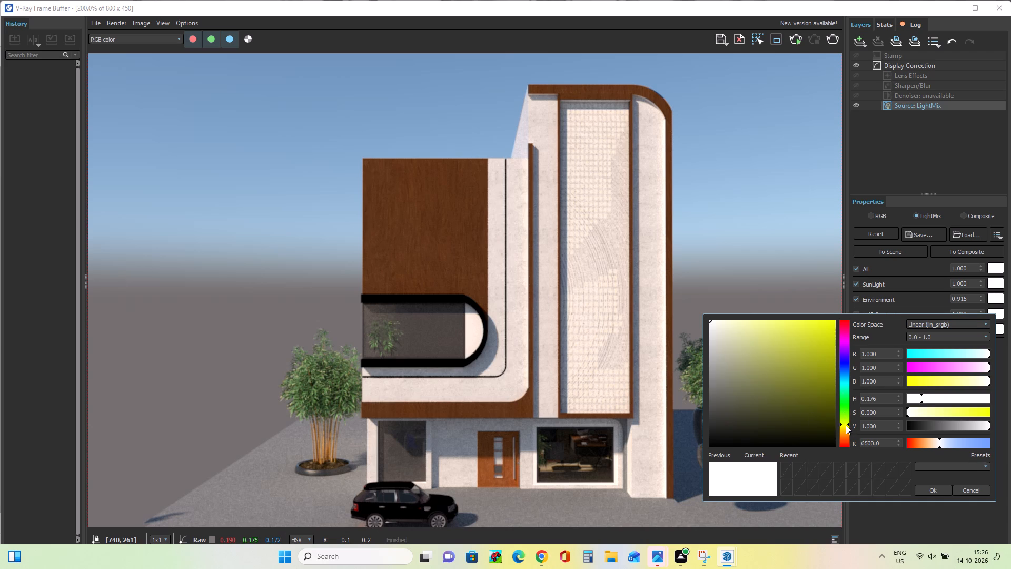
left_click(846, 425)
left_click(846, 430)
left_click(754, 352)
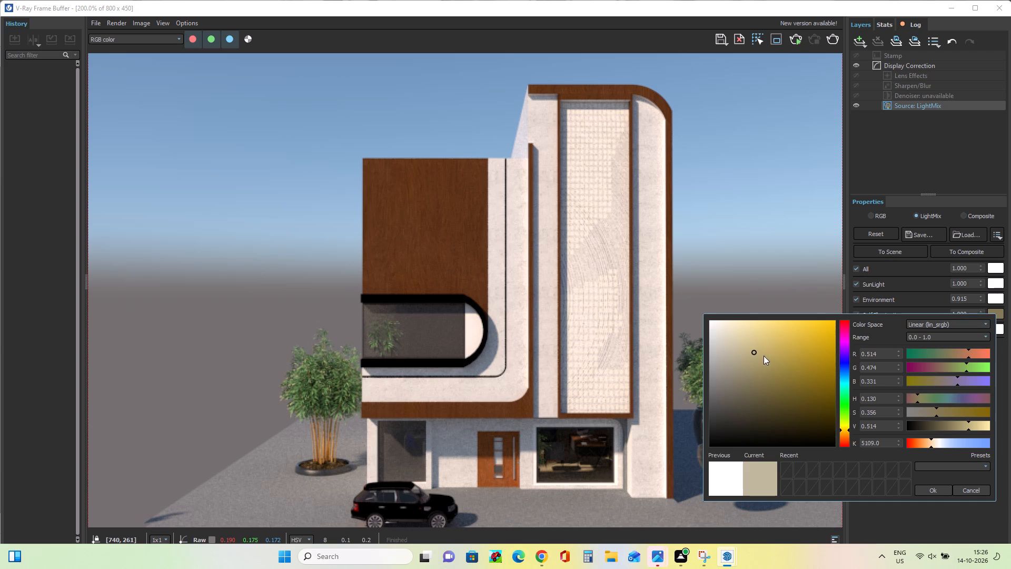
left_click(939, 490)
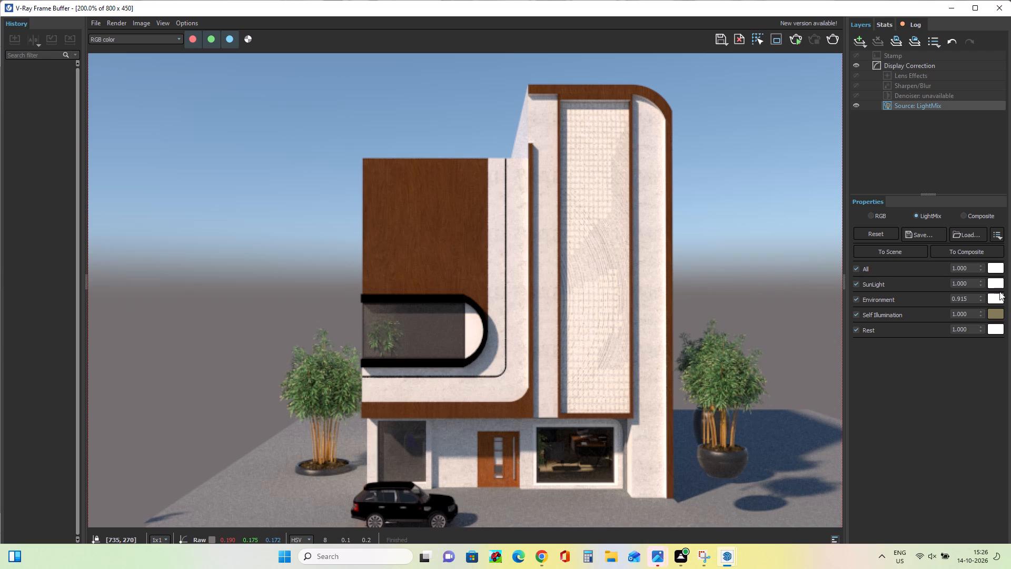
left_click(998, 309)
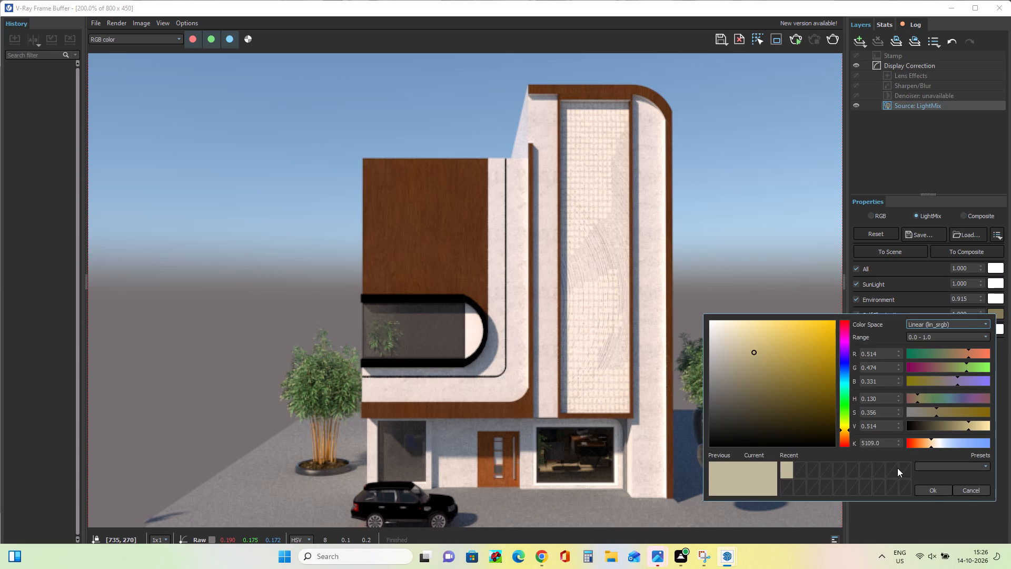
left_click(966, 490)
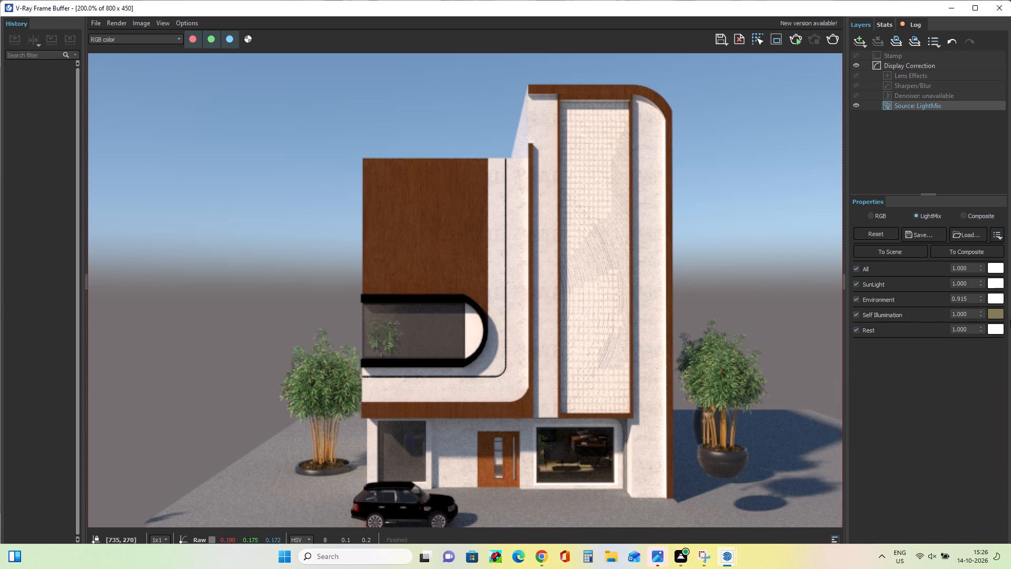
Set the Self Illumination colour to a near-white with R 0.916, G 0.915, B 0.913.
left_click(994, 313)
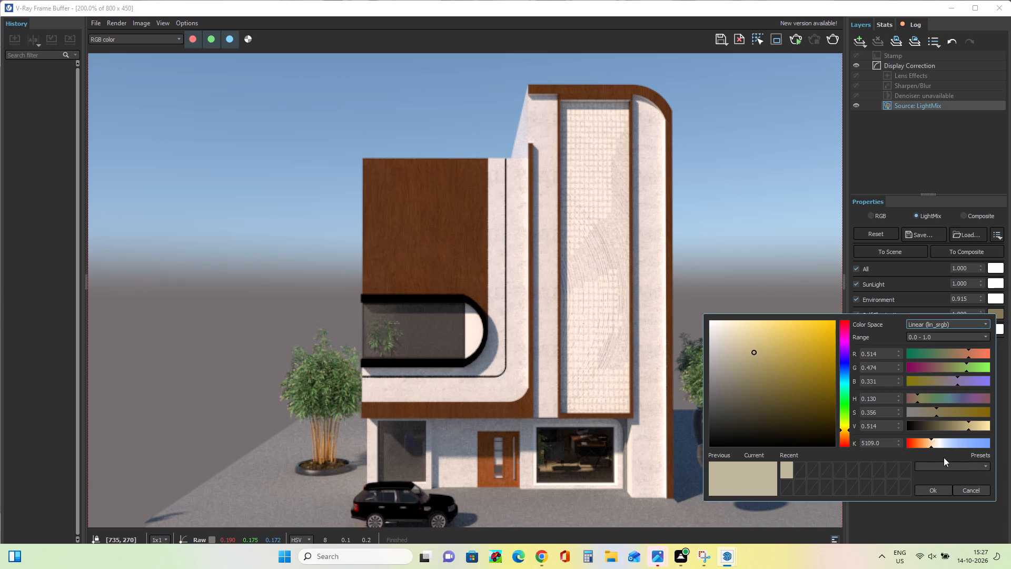
left_click(937, 444)
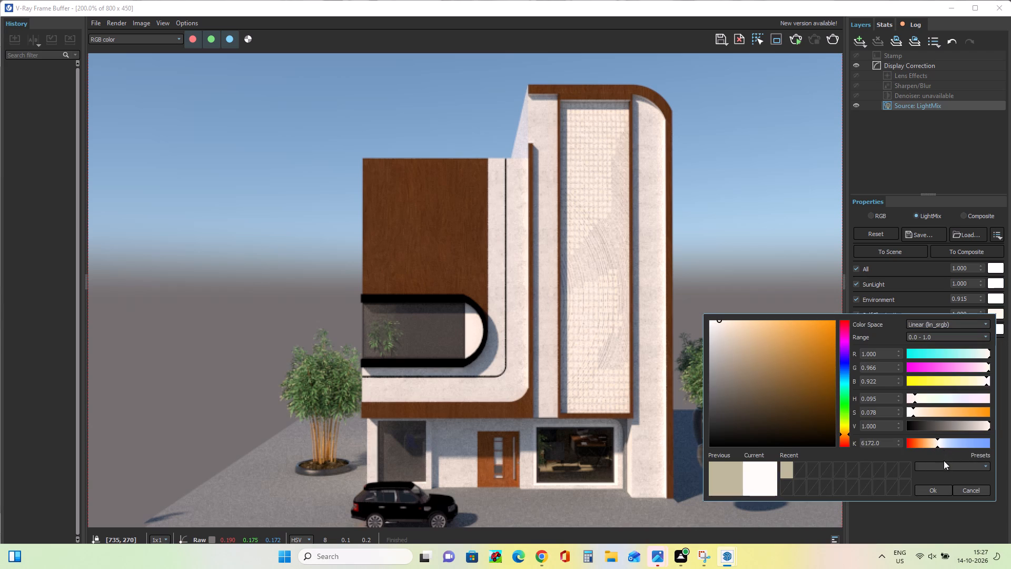
left_click(714, 330)
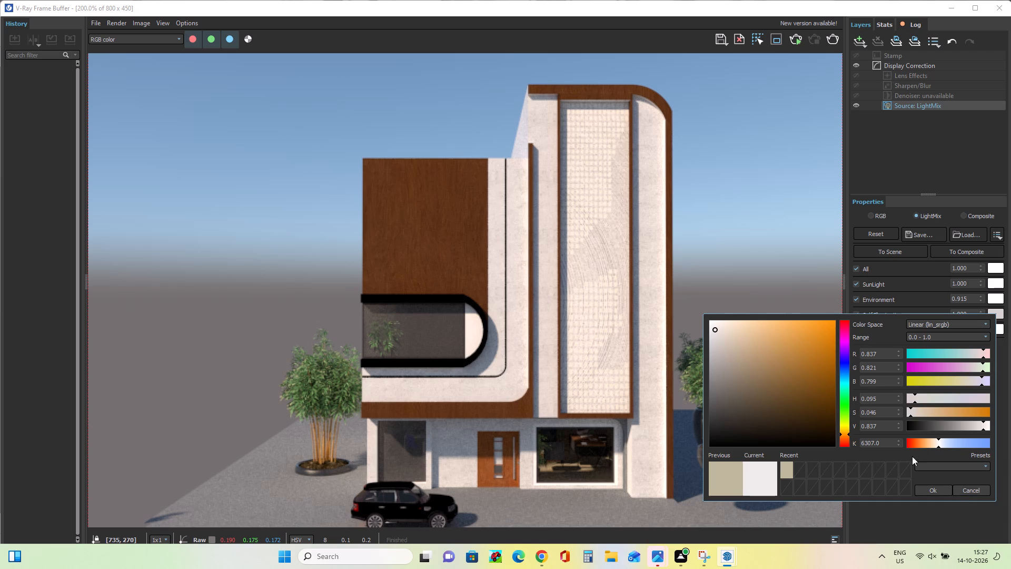
left_click(762, 478)
left_click(784, 480)
left_click(709, 375)
left_click(710, 325)
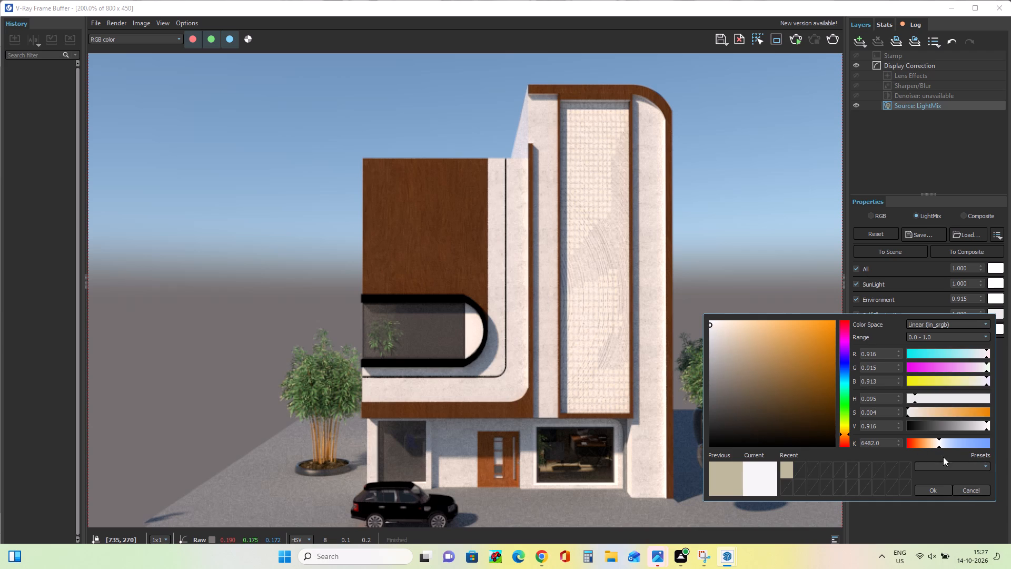
left_click(939, 489)
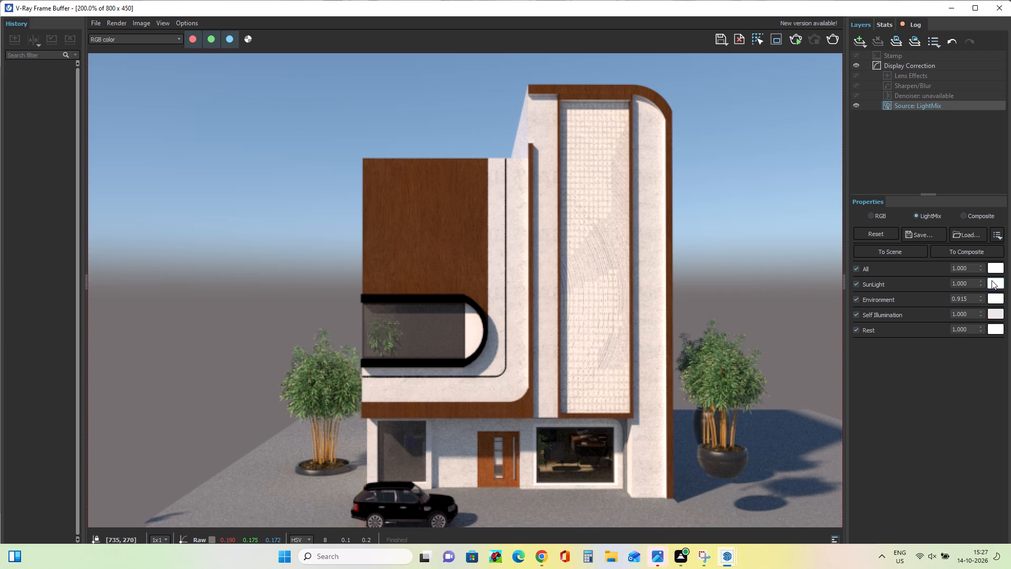
Try several warm tints for SunLight and set its colour to a muted yellow with R 0.489, G 0.459, B 0.180.
left_click(992, 283)
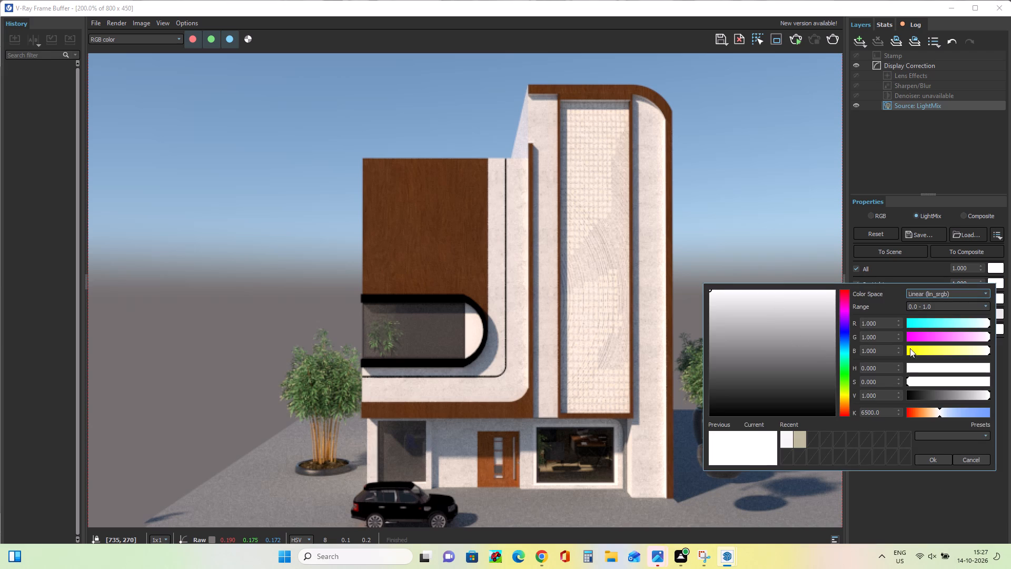
left_click(915, 349)
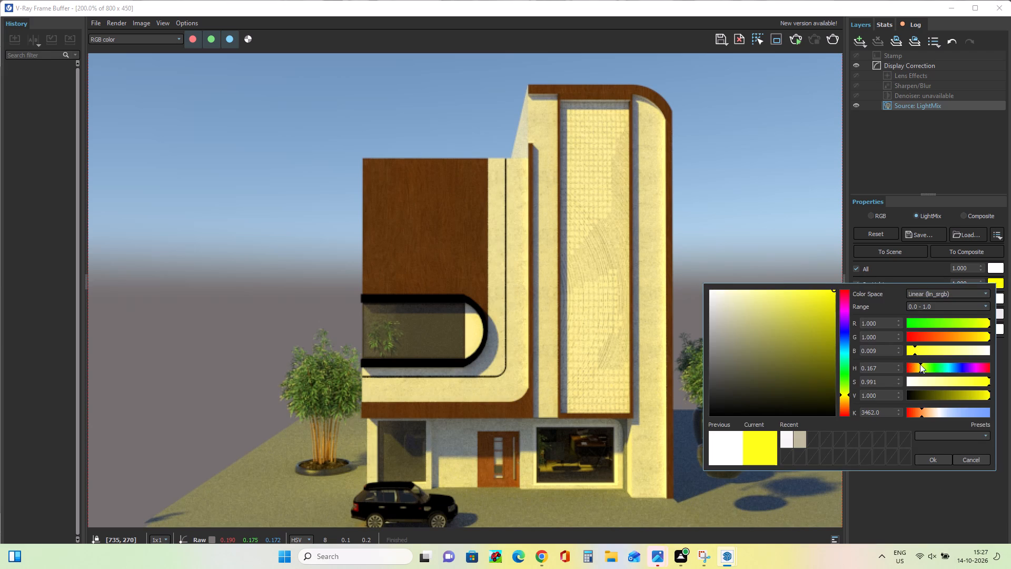
left_click(733, 450)
left_click(725, 313)
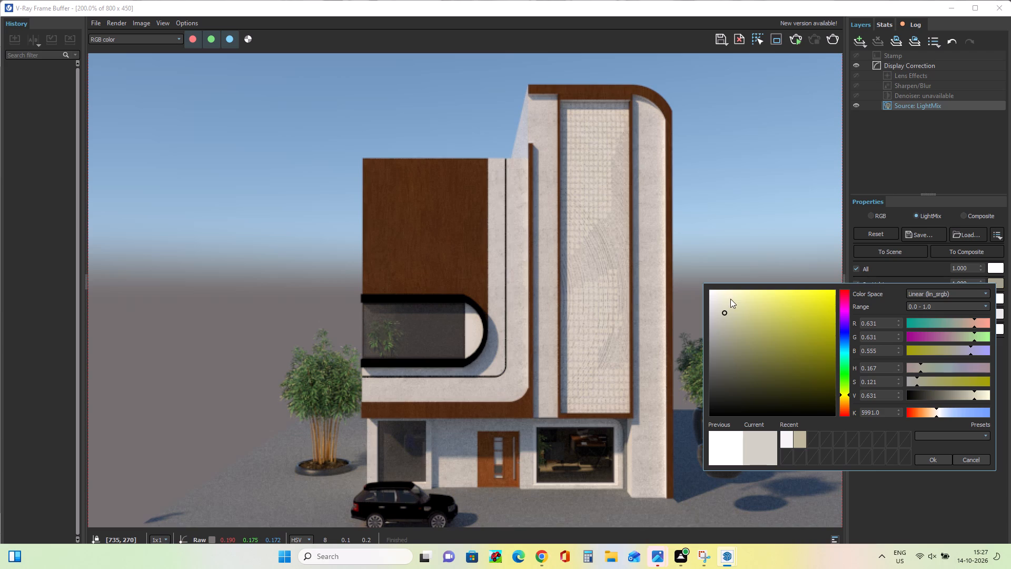
left_click(730, 303)
left_click(741, 310)
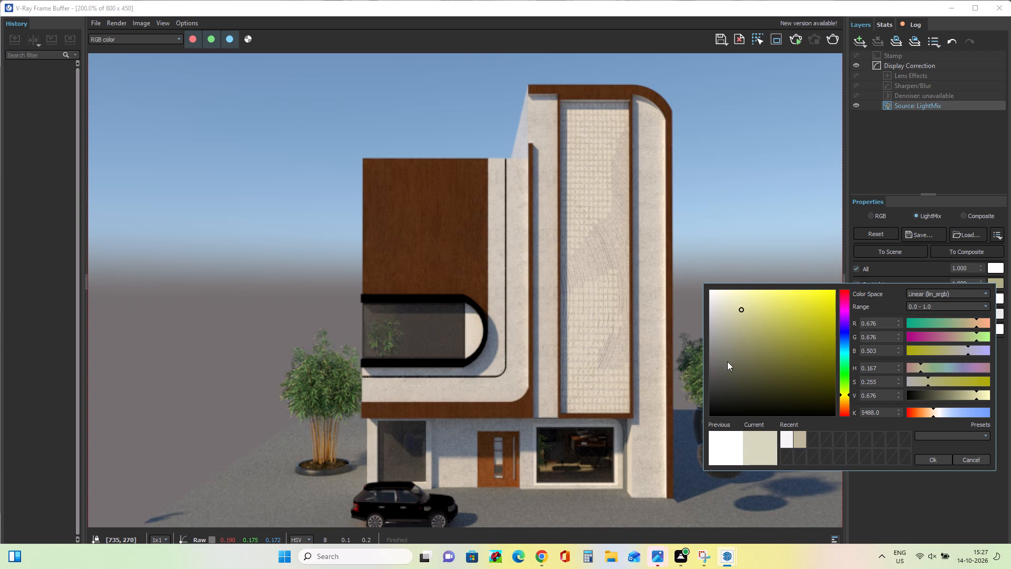
left_click(846, 397)
left_click(738, 323)
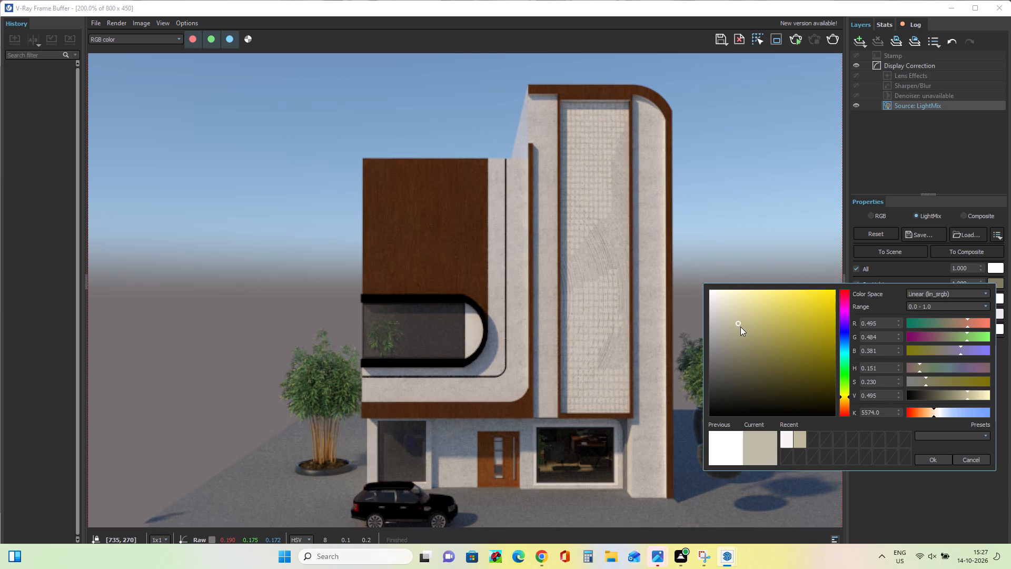
left_click(740, 328)
left_click(736, 333)
left_click(746, 319)
left_click(733, 313)
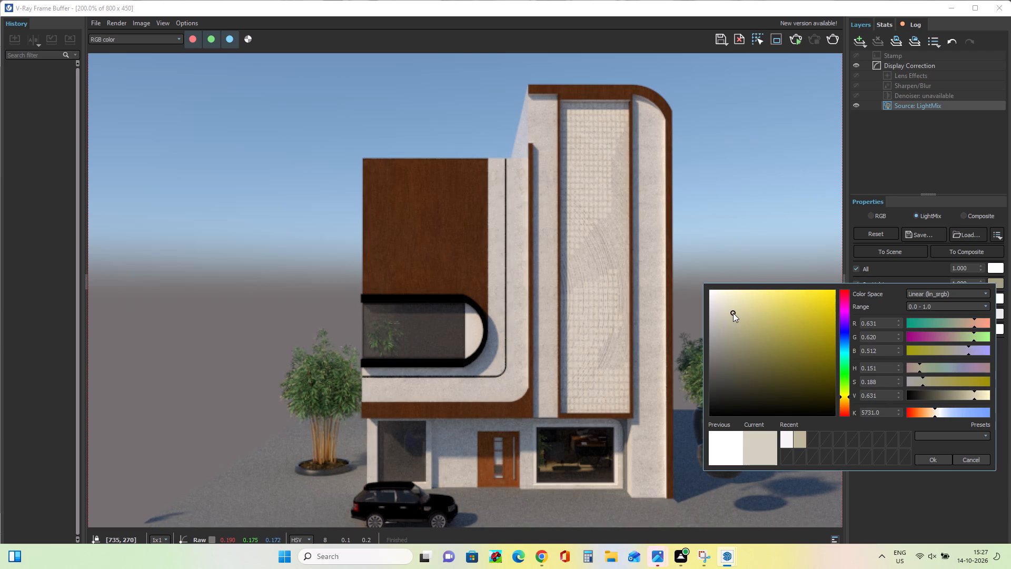
left_click(730, 308)
left_click(722, 326)
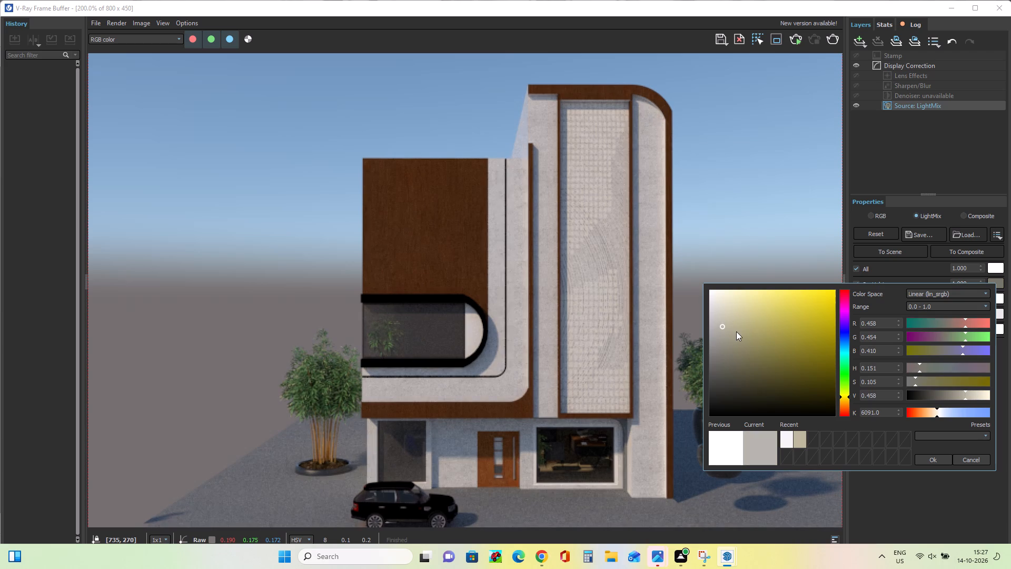
left_click(736, 331)
left_click(743, 335)
left_click(789, 324)
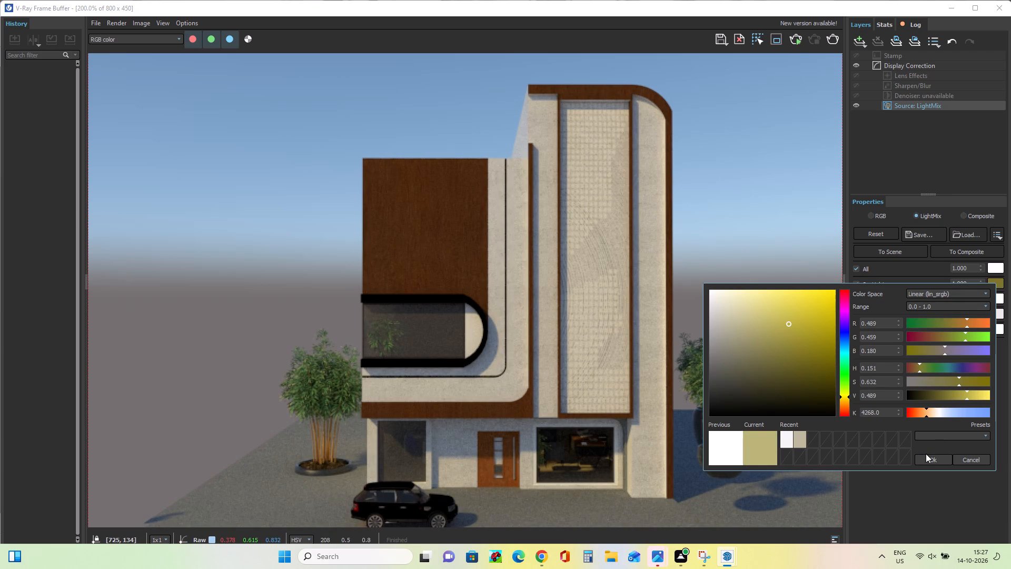
left_click(942, 461)
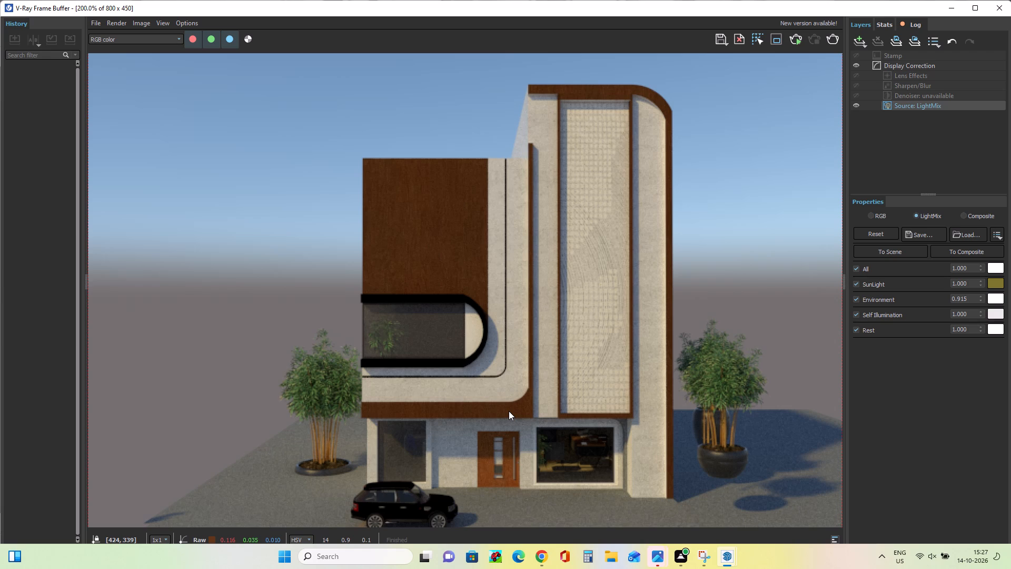
Add an Exposure correction layer, try brighter and darker exposures, and settle on an exposure of 0.583.
left_click(865, 41)
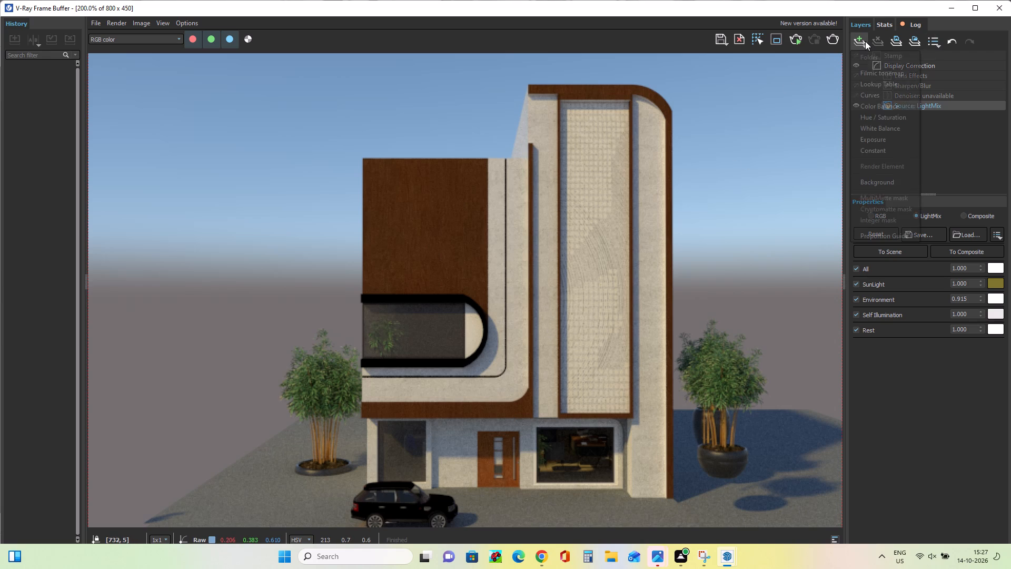
left_click(887, 138)
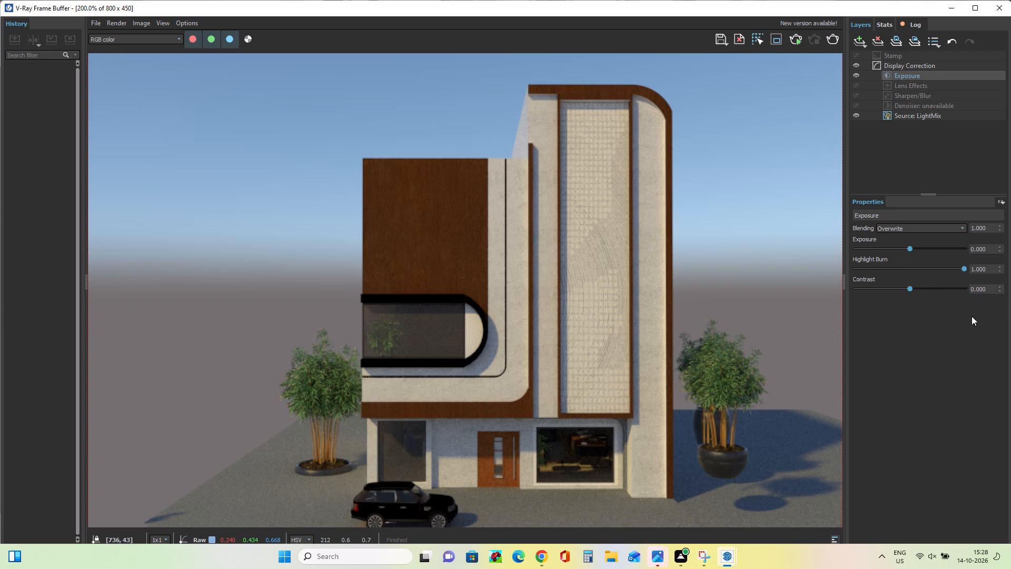
left_click_drag(910, 251, 927, 253)
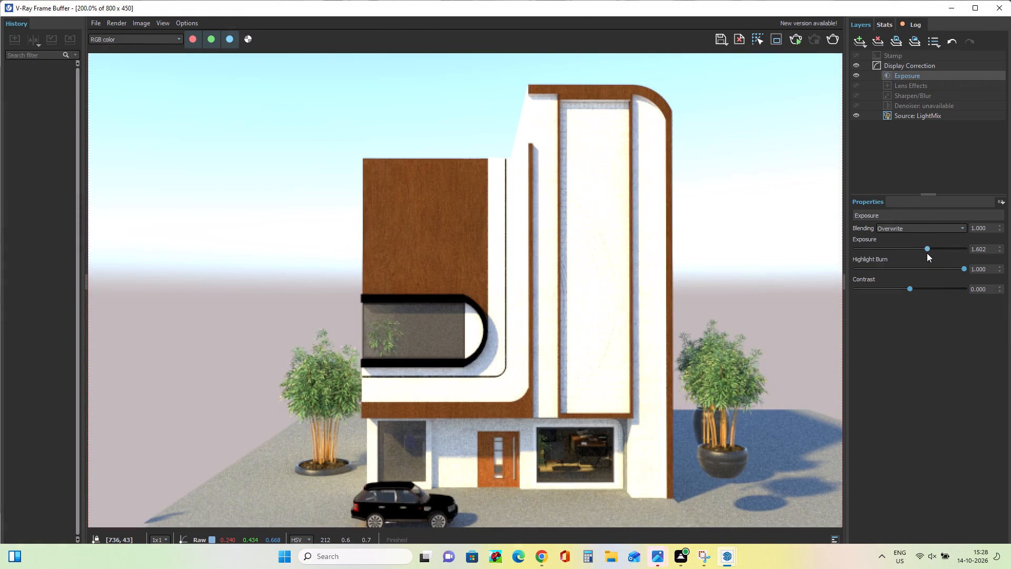
left_click_drag(927, 253, 913, 252)
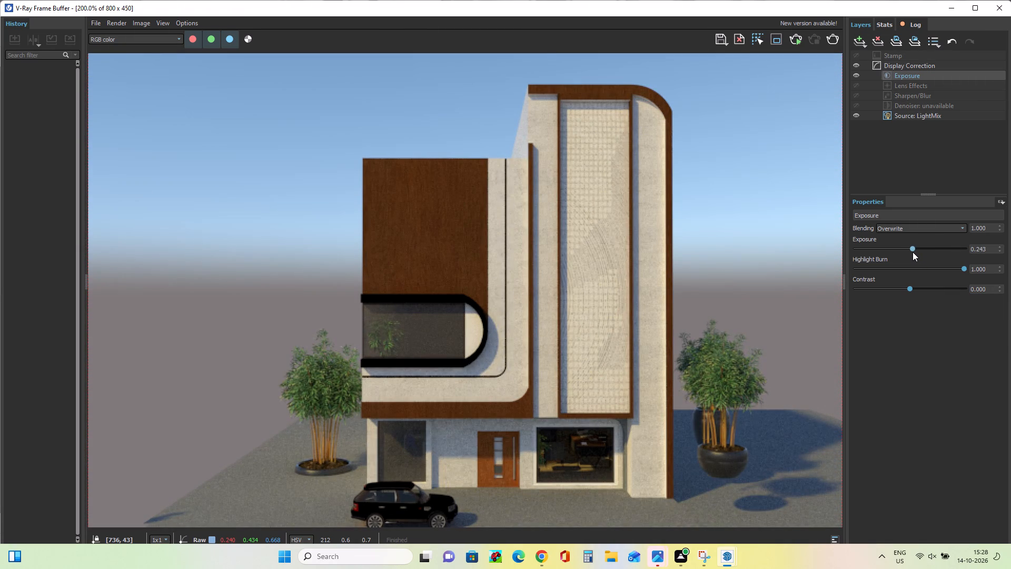
left_click_drag(913, 252, 912, 252)
left_click_drag(912, 252, 917, 251)
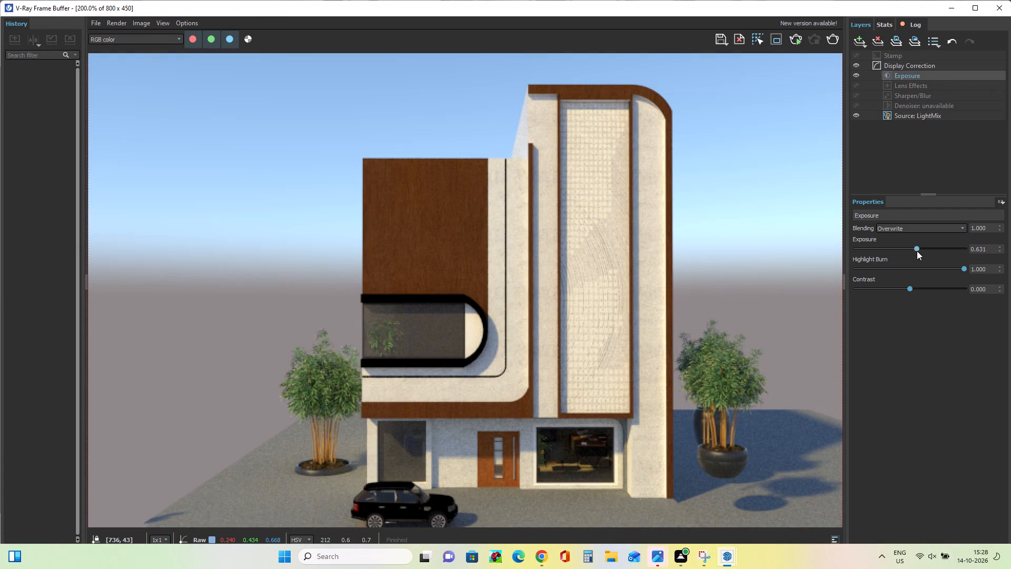
left_click_drag(917, 251, 916, 251)
Lower the Exposure layer's highlight burn, settling on 0.578.
left_click_drag(964, 268, 904, 272)
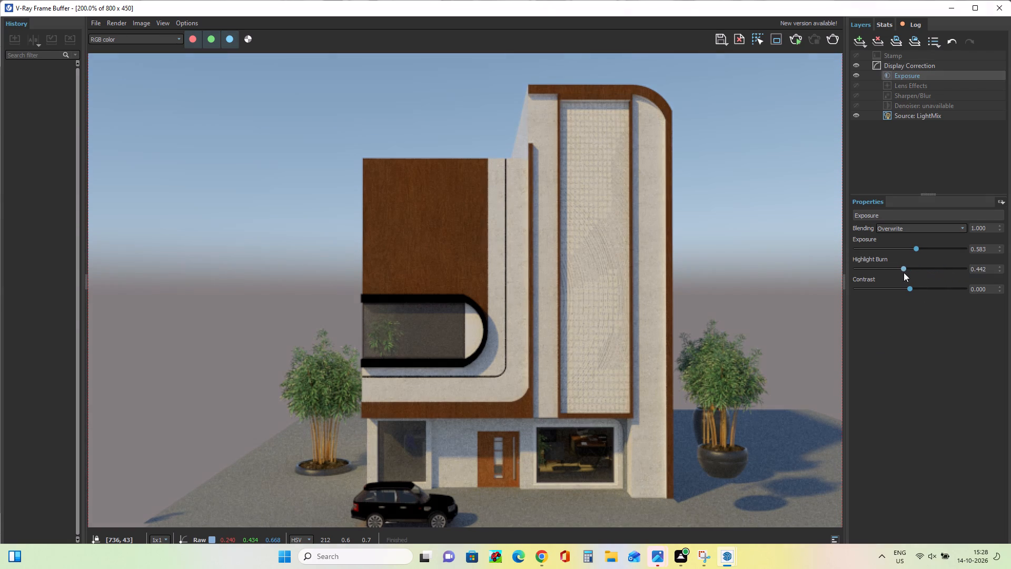
left_click_drag(904, 272, 918, 273)
Try stronger and weaker contrast in the Exposure layer and settle on 0.068.
left_click_drag(911, 291, 922, 291)
left_click_drag(908, 287, 907, 288)
left_click_drag(907, 288, 945, 291)
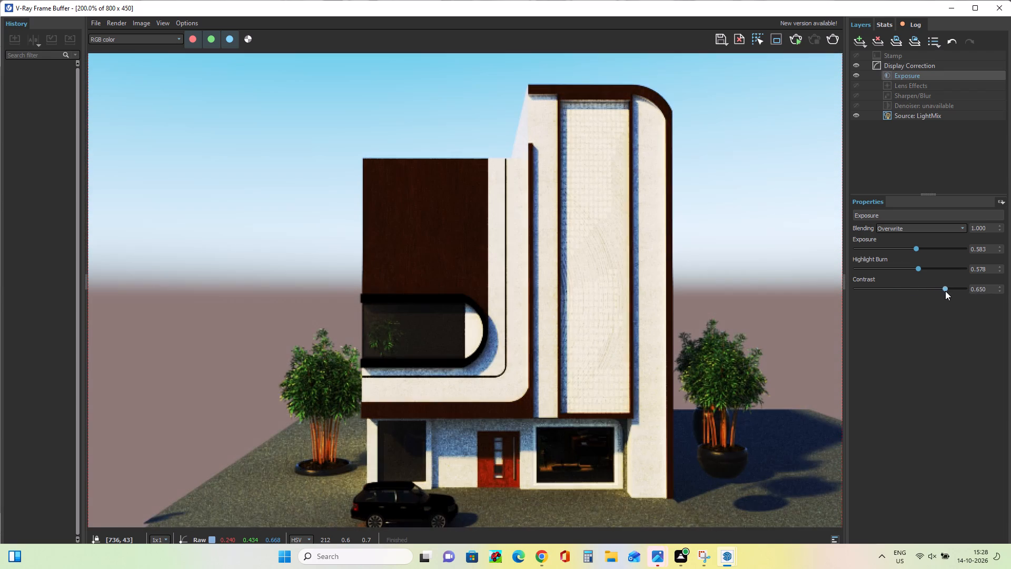
left_click_drag(945, 291, 904, 290)
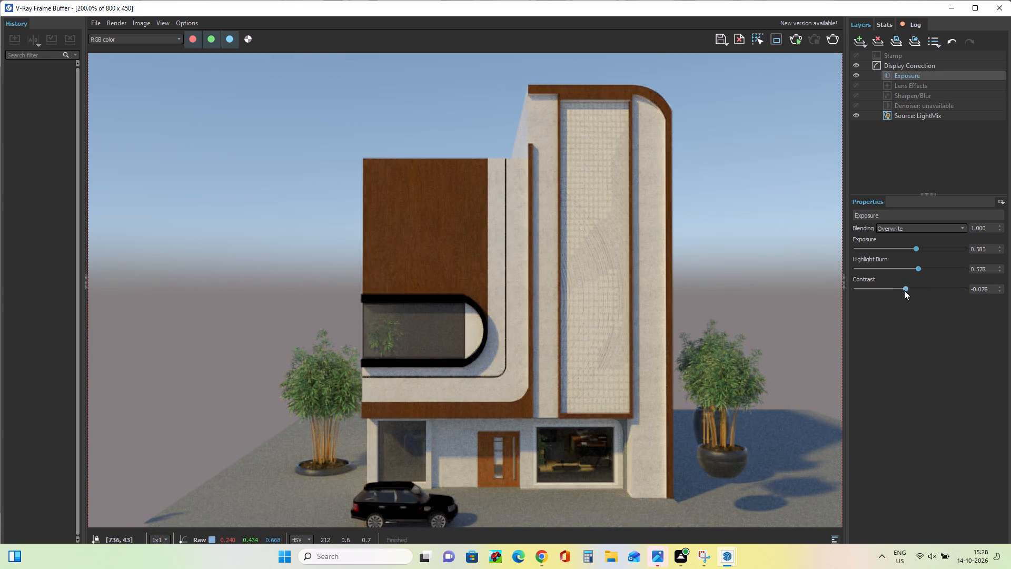
left_click_drag(904, 290, 911, 290)
left_click_drag(911, 290, 911, 290)
left_click_drag(911, 290, 909, 290)
left_click_drag(909, 290, 914, 290)
Raise the exposure in the Exposure layer, comparing several brighter values, and settle on 1.359.
left_click_drag(917, 247, 925, 248)
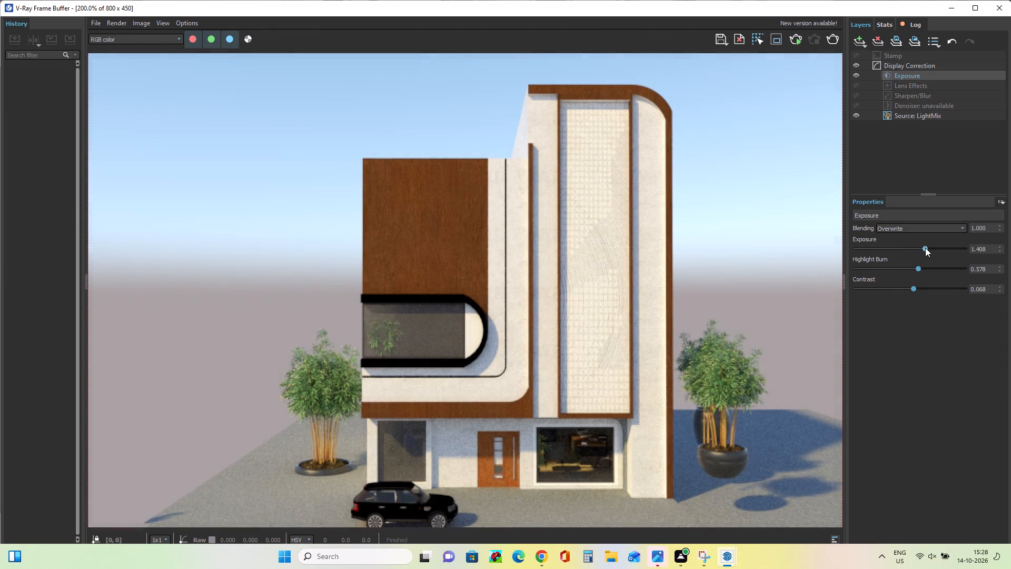
left_click_drag(925, 248, 920, 249)
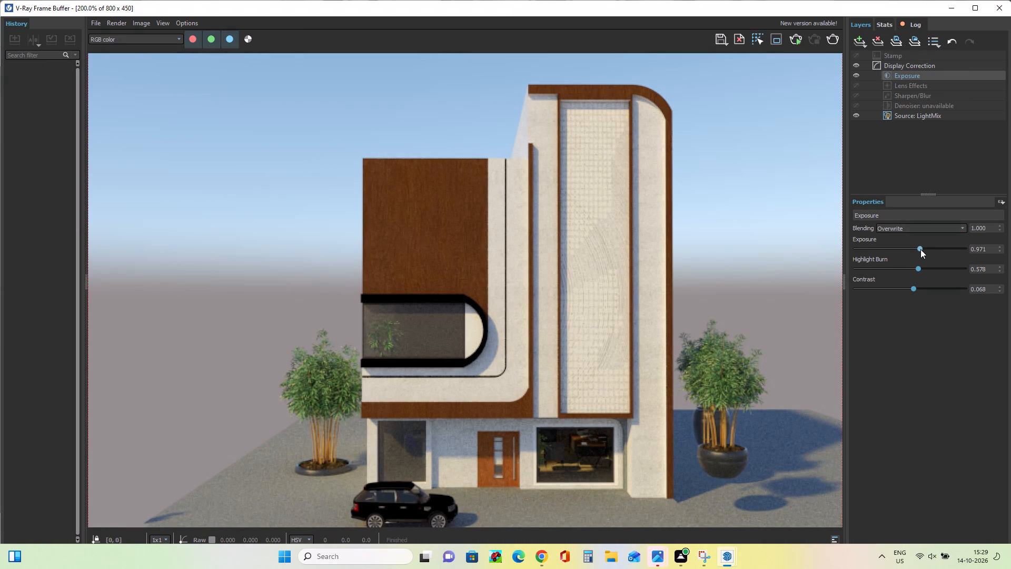
left_click_drag(920, 249, 924, 250)
left_click_drag(924, 250, 926, 249)
left_click_drag(926, 249, 926, 249)
left_click_drag(926, 249, 925, 250)
left_click_drag(925, 250, 925, 250)
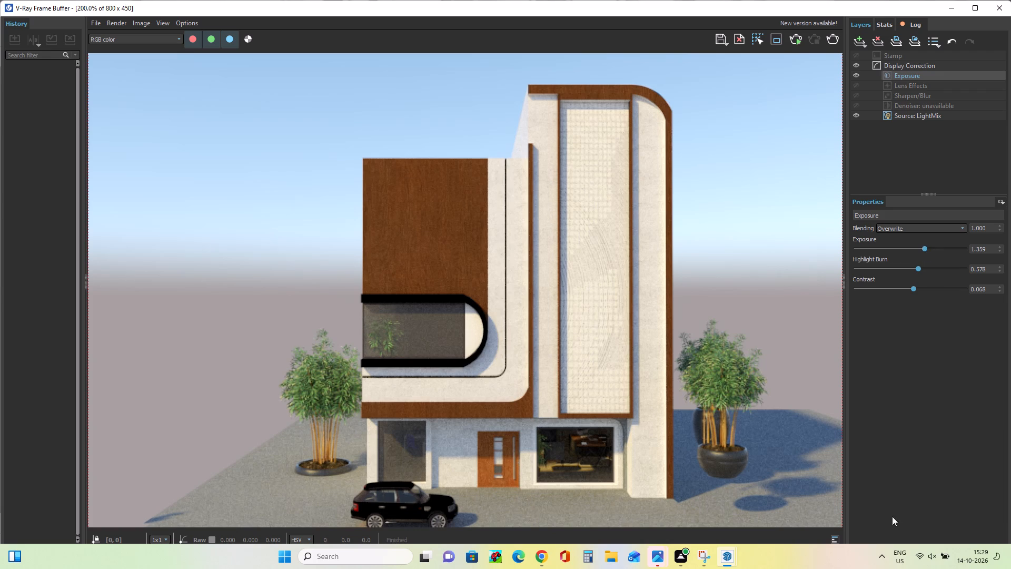
Start interactive rendering of the front view again.
left_click(795, 37)
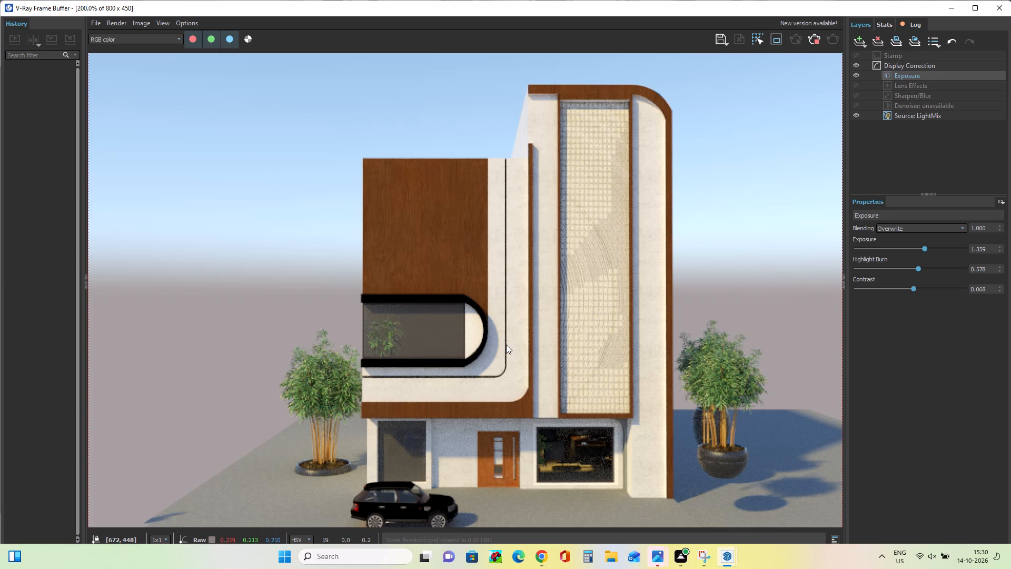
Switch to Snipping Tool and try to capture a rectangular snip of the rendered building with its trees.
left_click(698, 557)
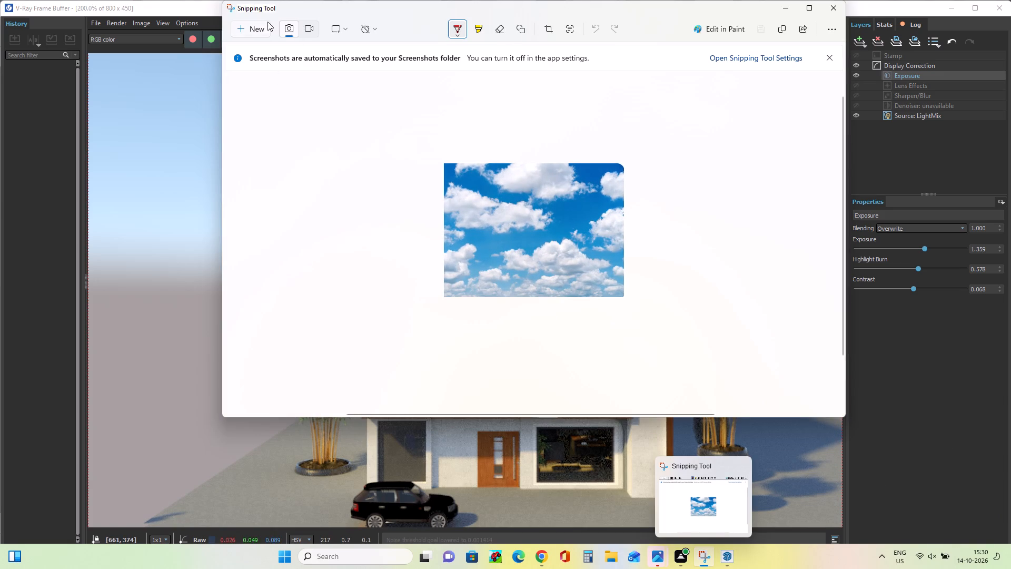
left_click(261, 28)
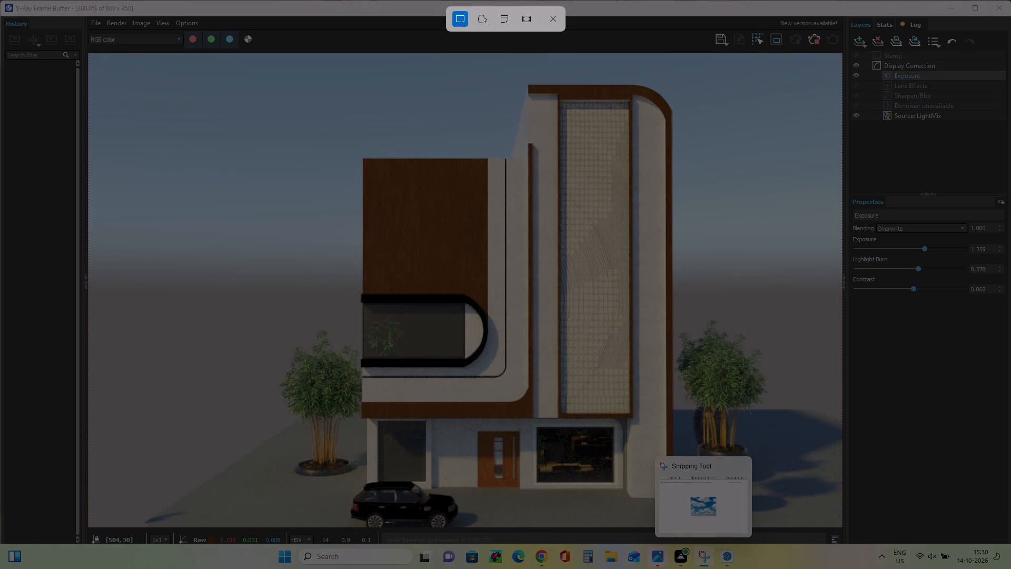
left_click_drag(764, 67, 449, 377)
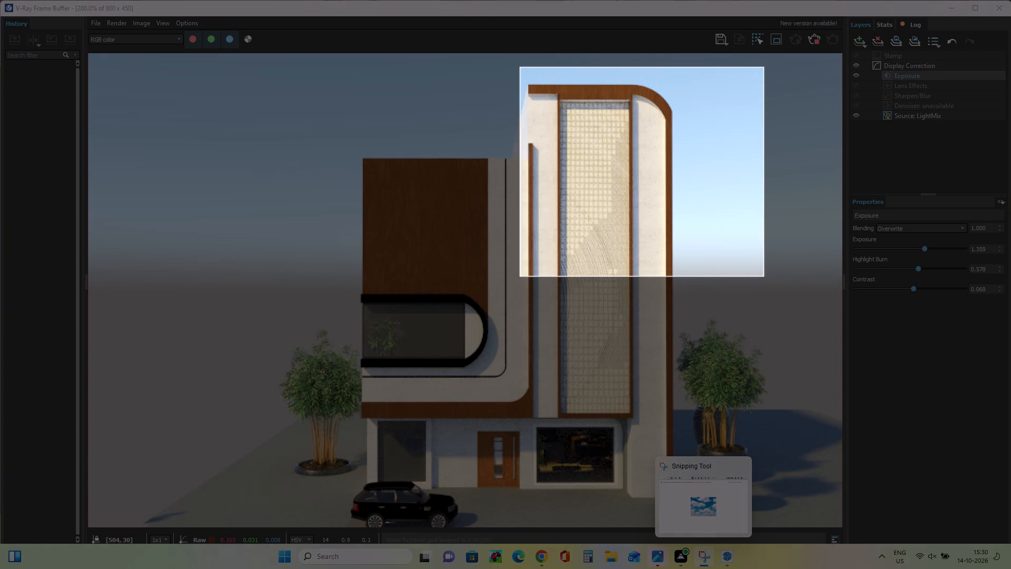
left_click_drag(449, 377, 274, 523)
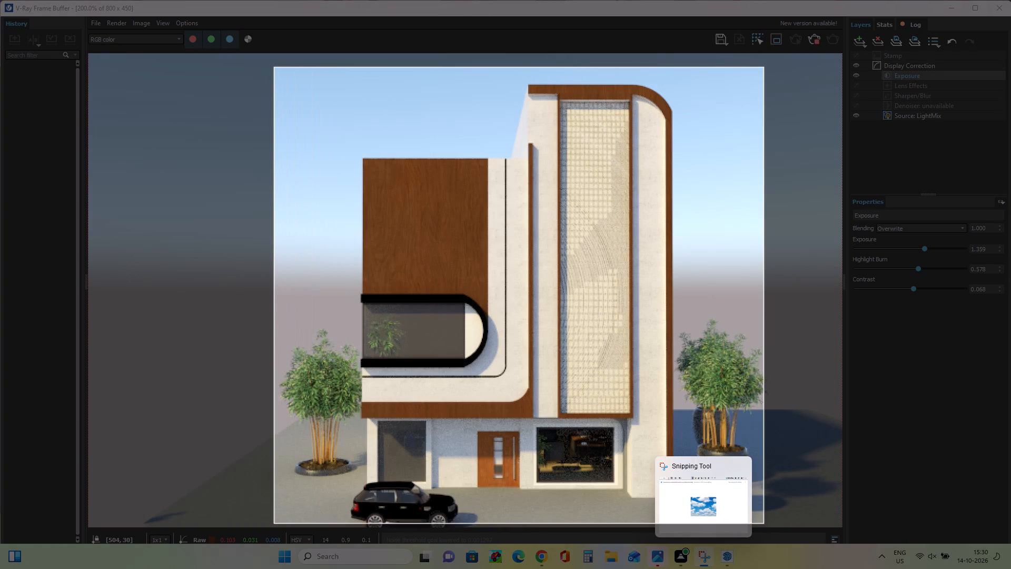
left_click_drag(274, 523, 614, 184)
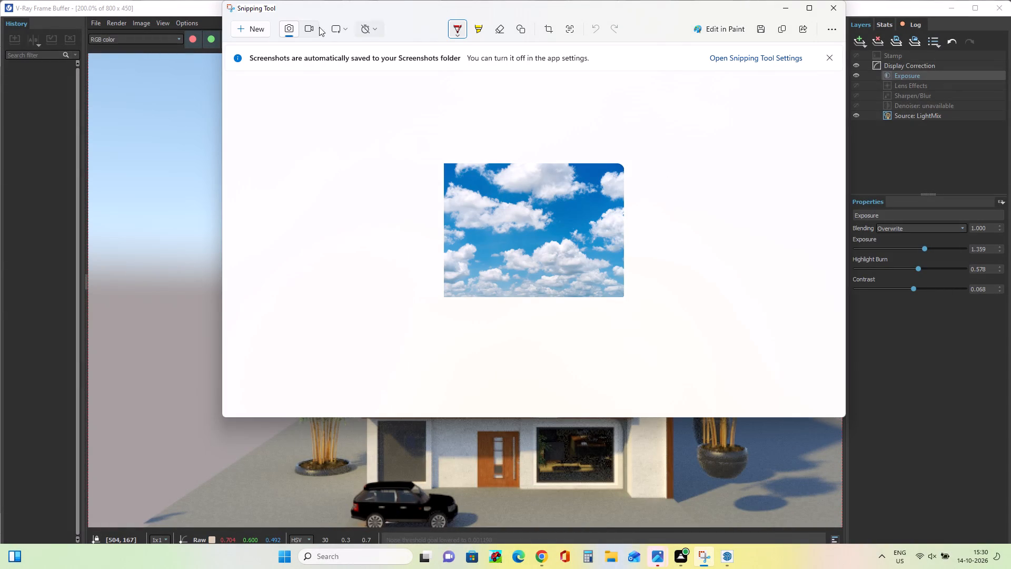
Capture a rectangular snip of the rendered facade with both potted trees and the car, and minimise Snipping Tool.
left_click(257, 30)
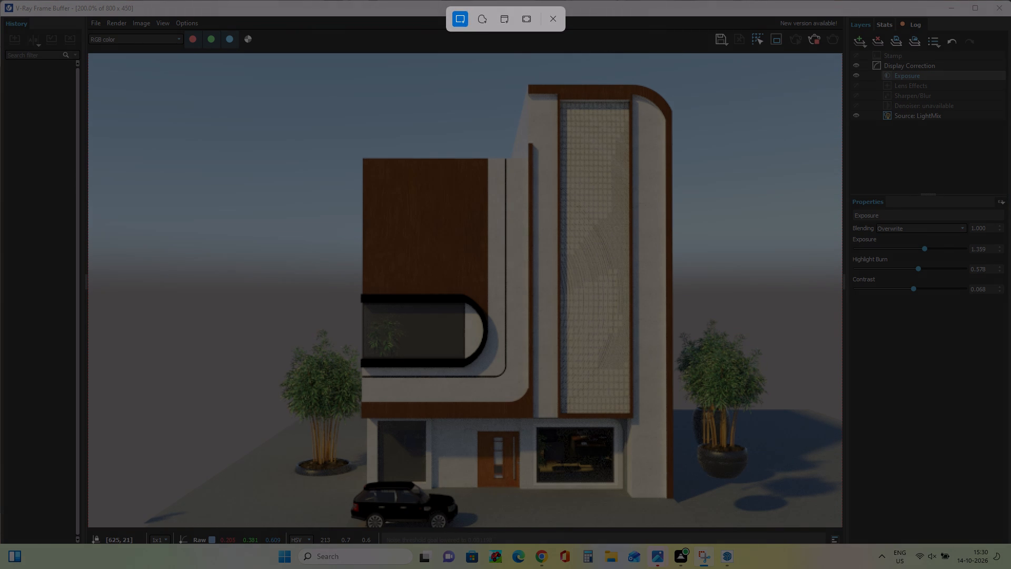
left_click_drag(794, 66, 277, 525)
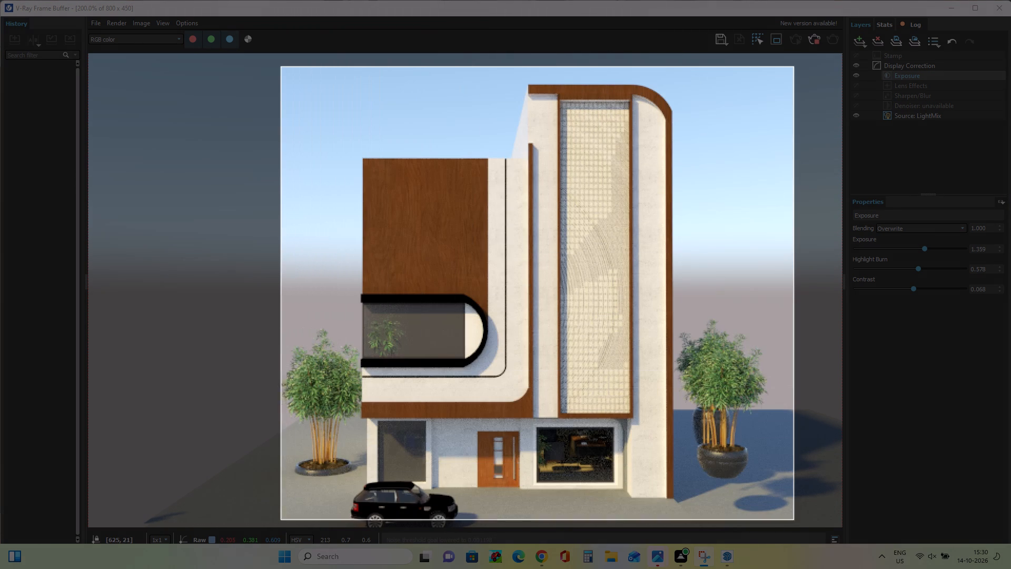
left_click_drag(277, 525, 266, 518)
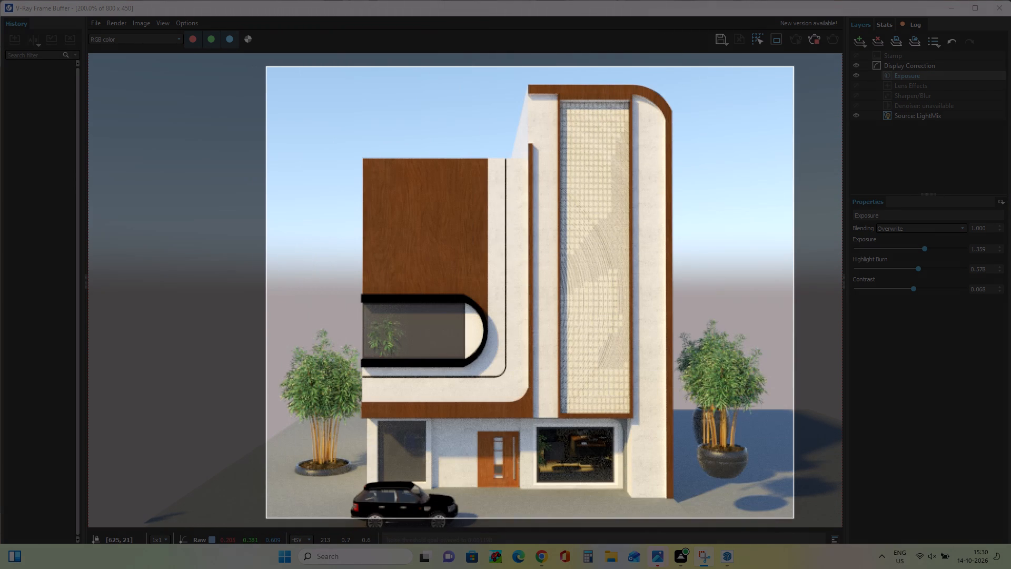
left_click_drag(266, 518, 273, 512)
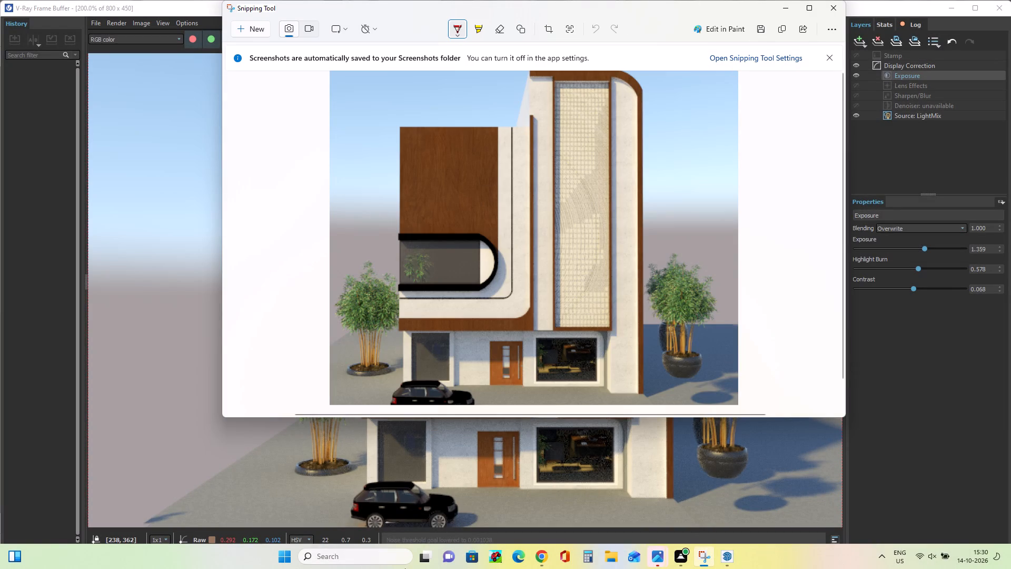
left_click(787, 7)
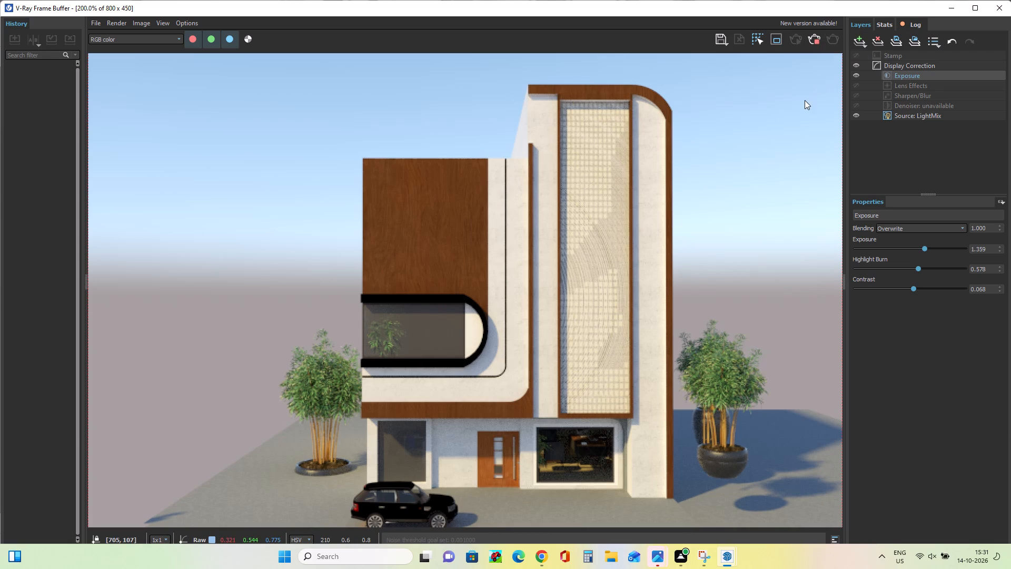
Stop the interactive rendering, minimise the V-Ray Frame Buffer and close the V-Ray Asset Editor.
left_click(818, 40)
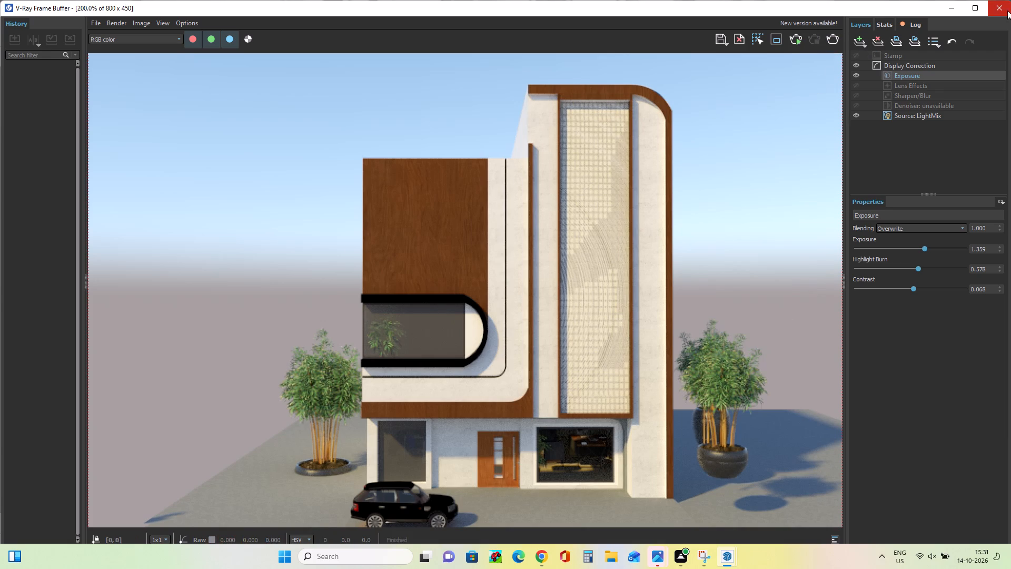
left_click(956, 6)
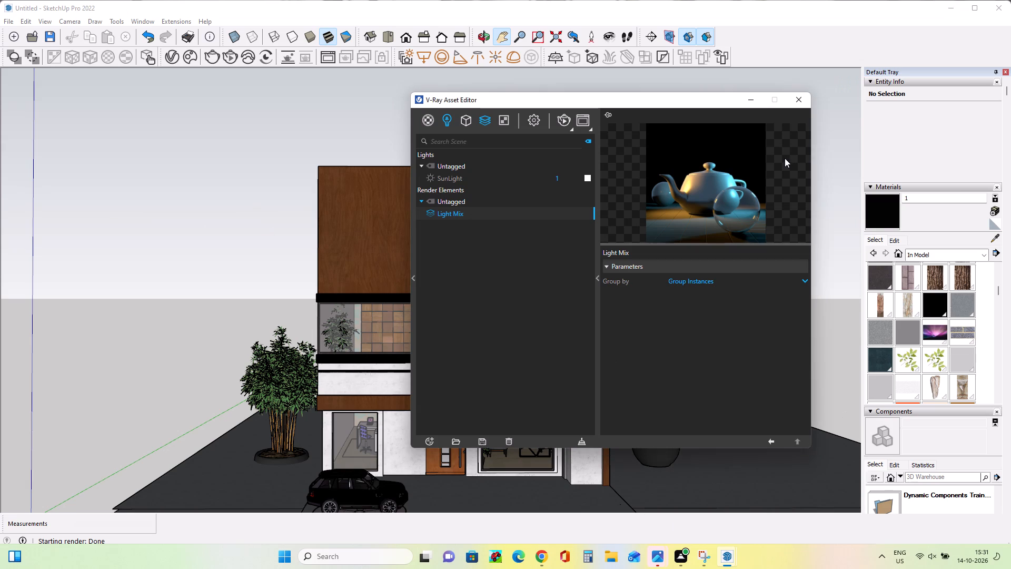
left_click(805, 98)
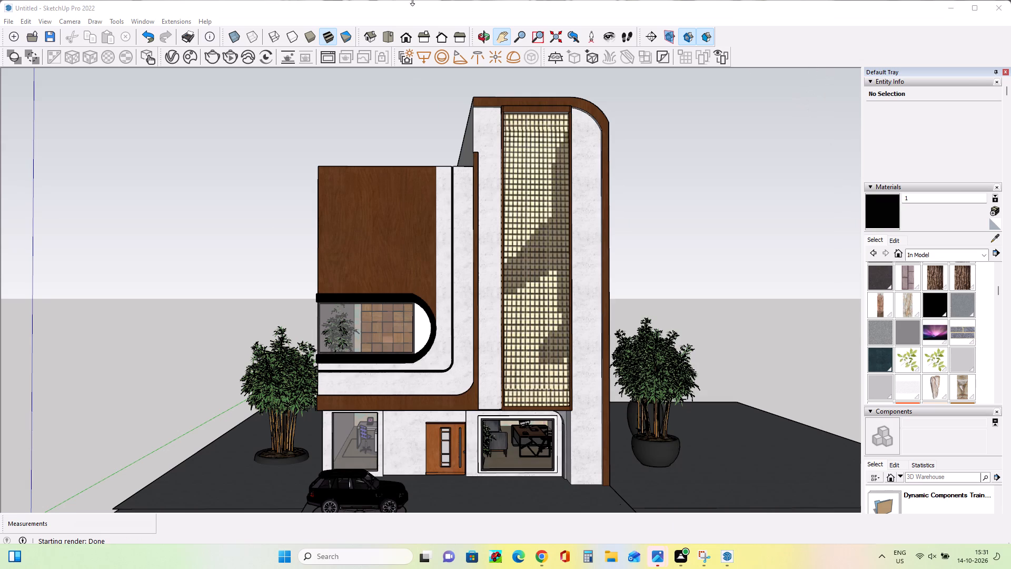
Place three dome lights on the ground: in front of the ground-floor shop window and one beside each potted tree flanking the building.
left_click(514, 55)
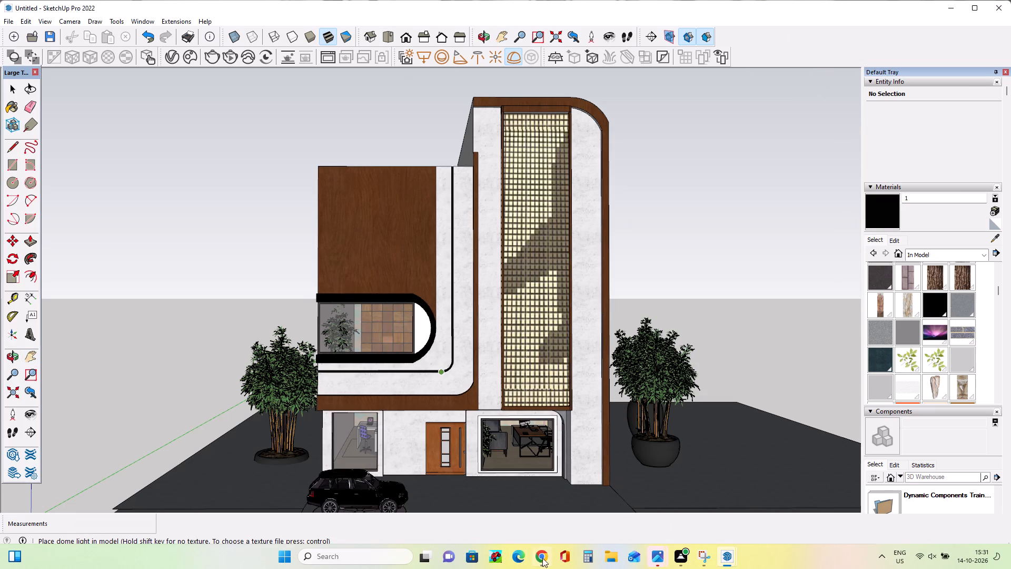
left_click(501, 495)
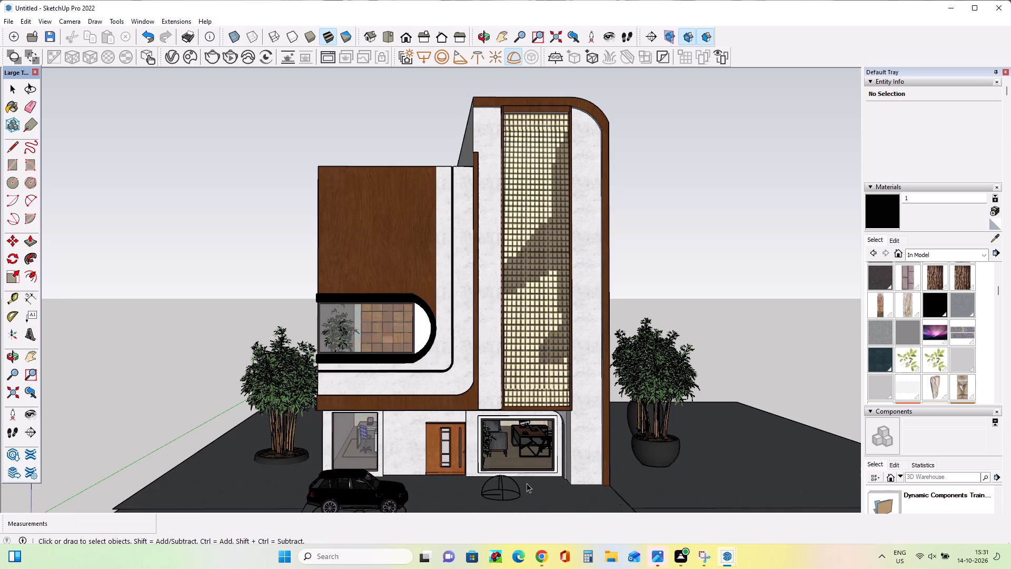
left_click(529, 488)
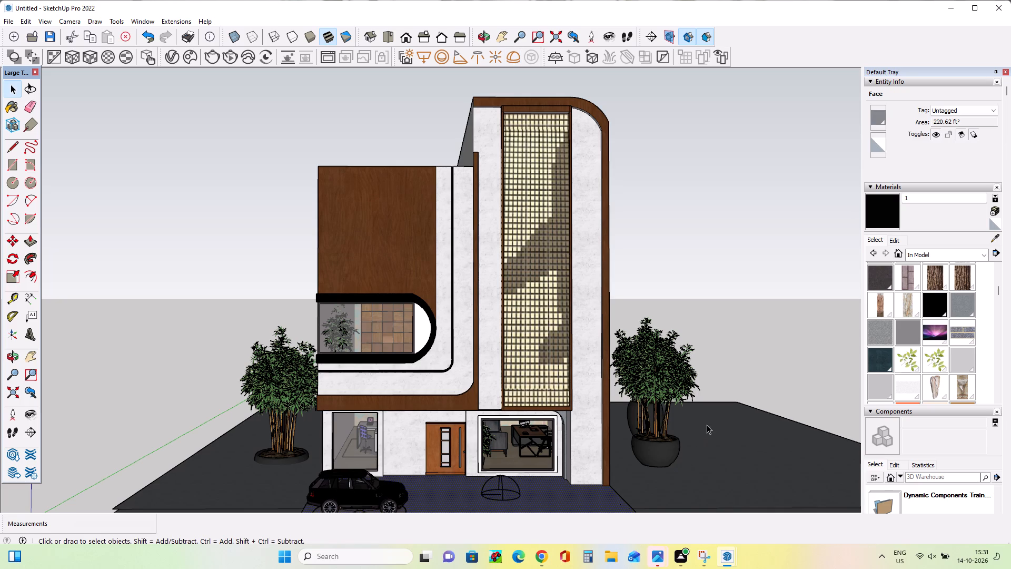
left_click(691, 425)
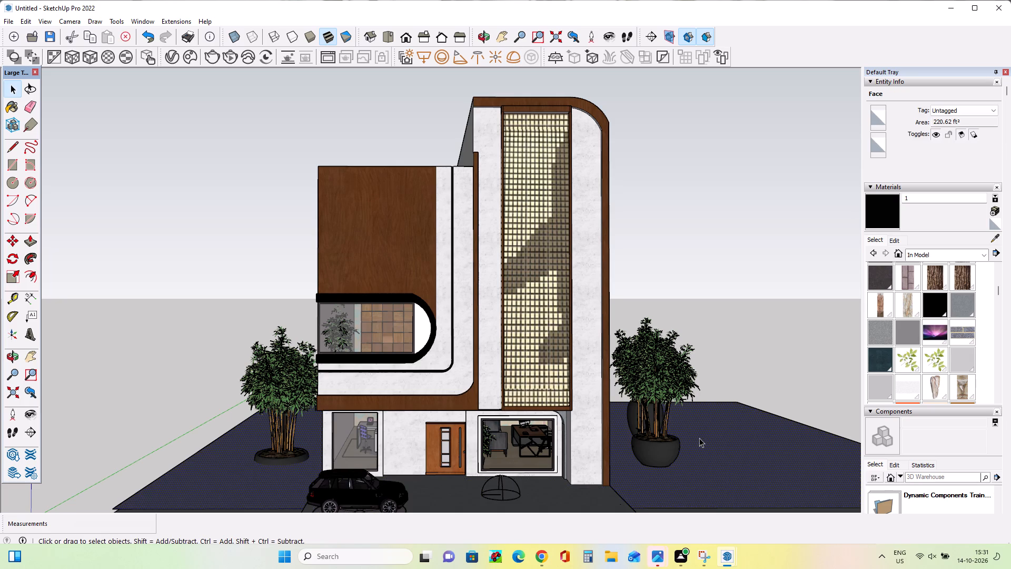
left_click(12, 84)
left_click(81, 137)
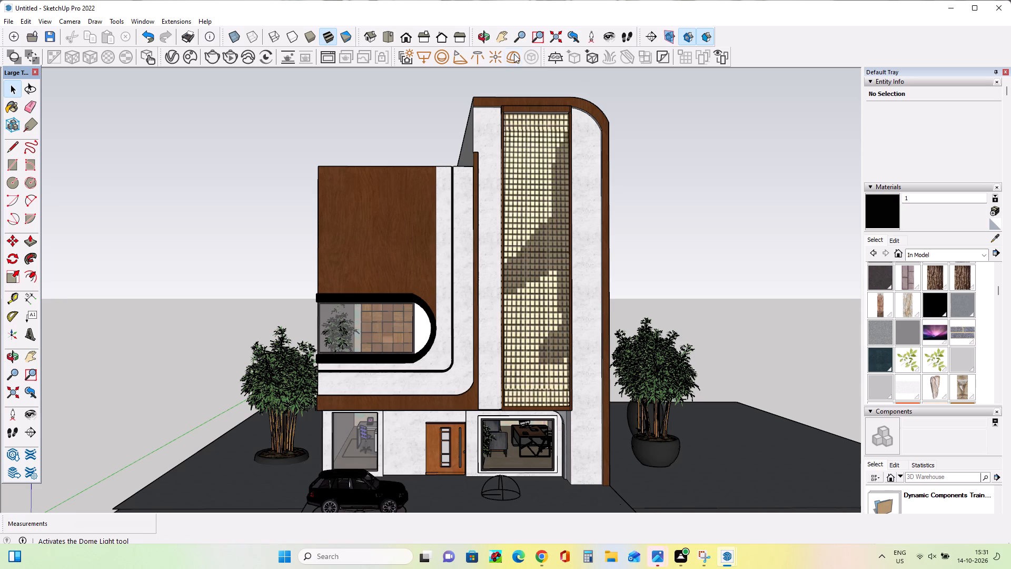
left_click(512, 54)
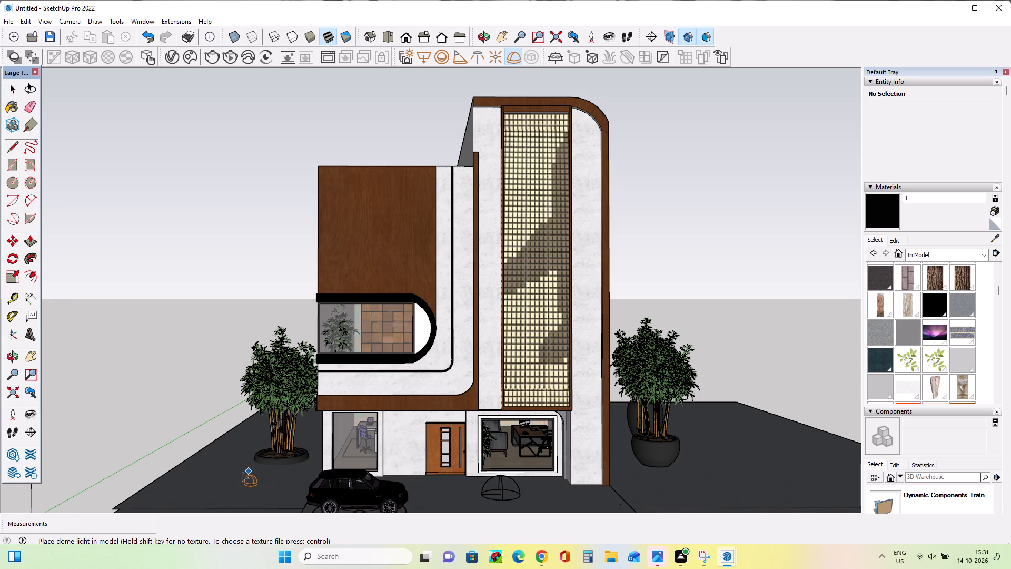
left_click(242, 472)
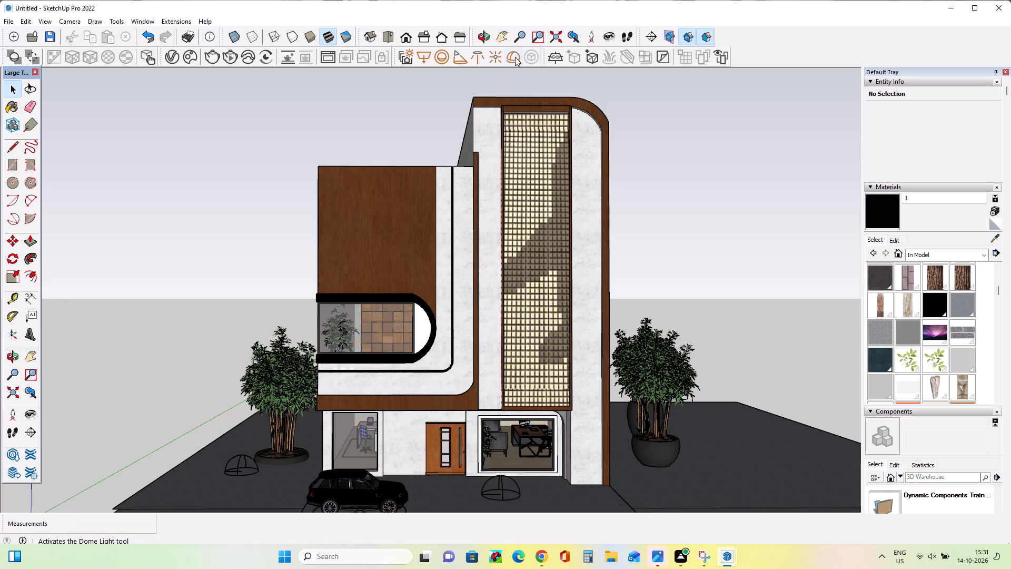
left_click(515, 56)
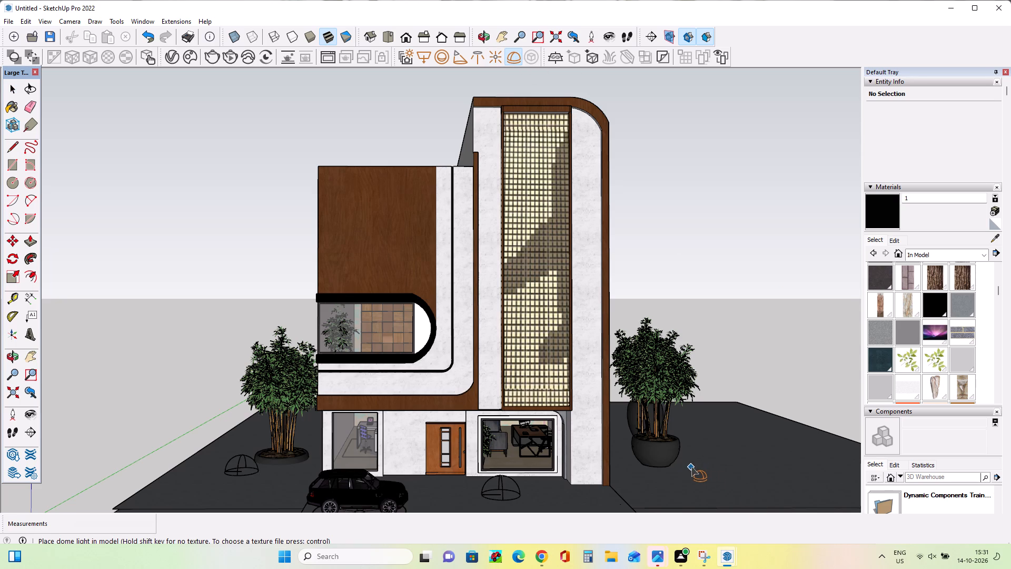
left_click(691, 467)
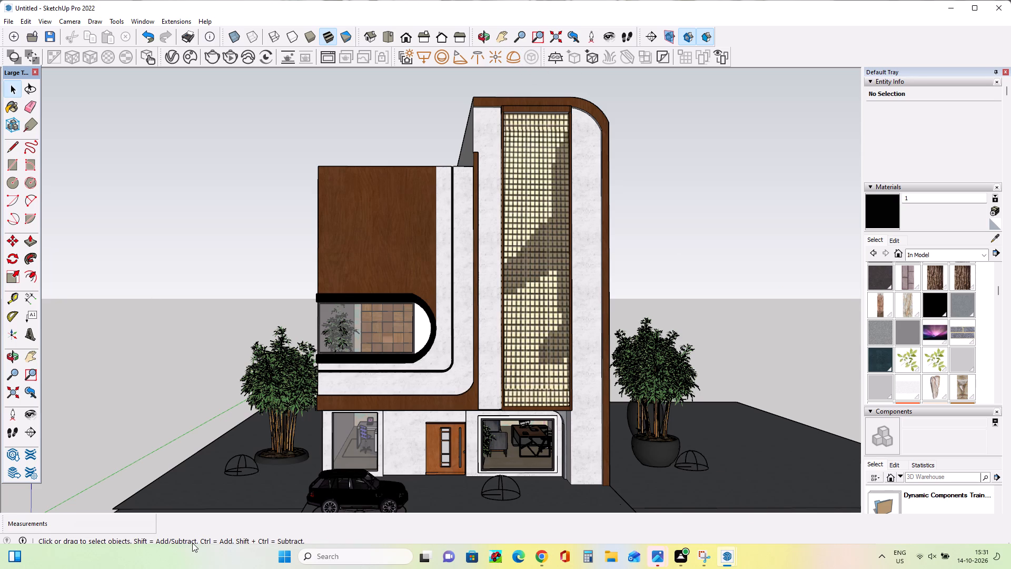
Save the model to the Desktop as "Modern Commercial Office Building Elevation for Choice Holidays.skp".
key("ctrl+s")
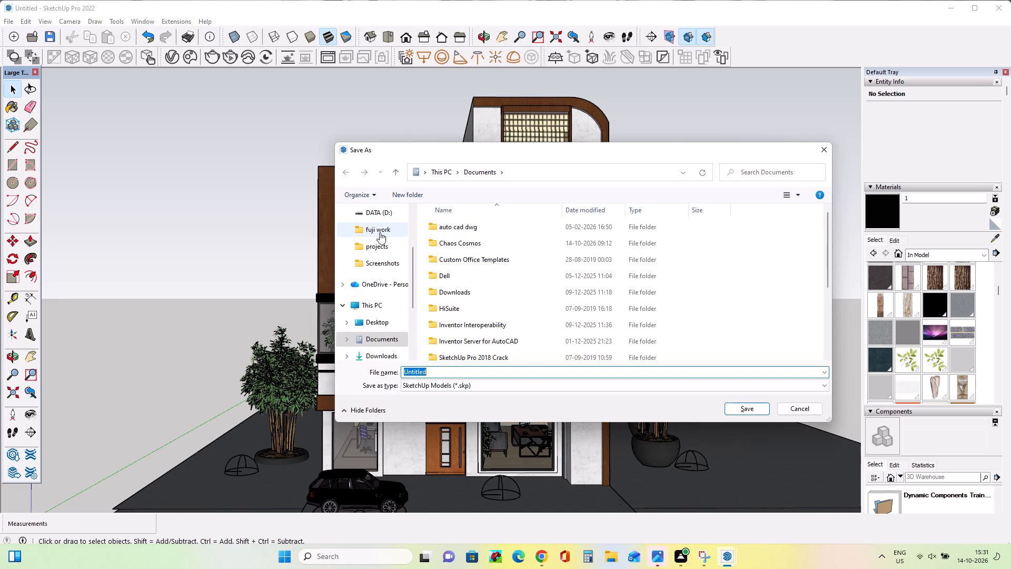
left_click(383, 322)
left_click(438, 371)
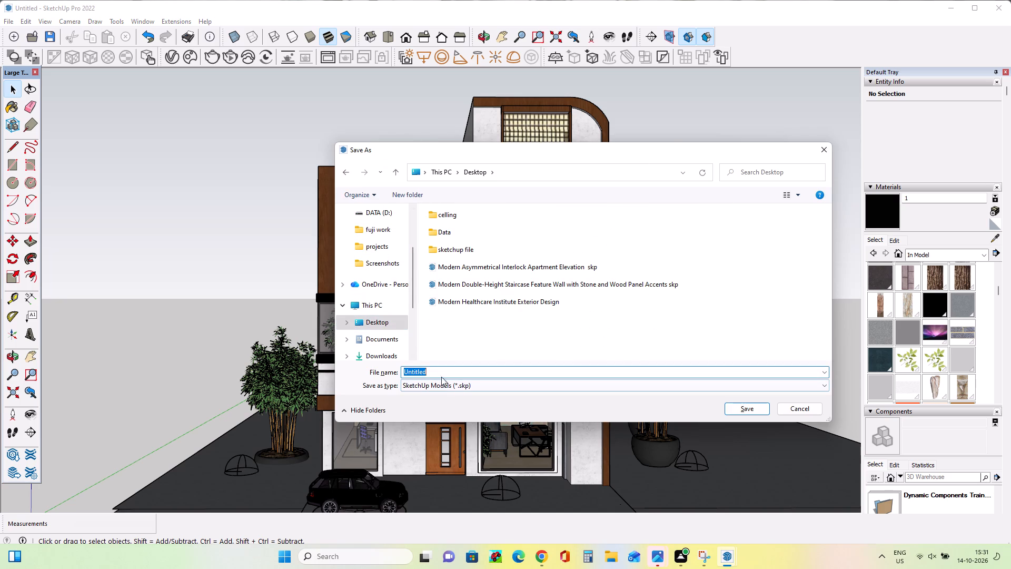
key("BackSpace")
type("mo")
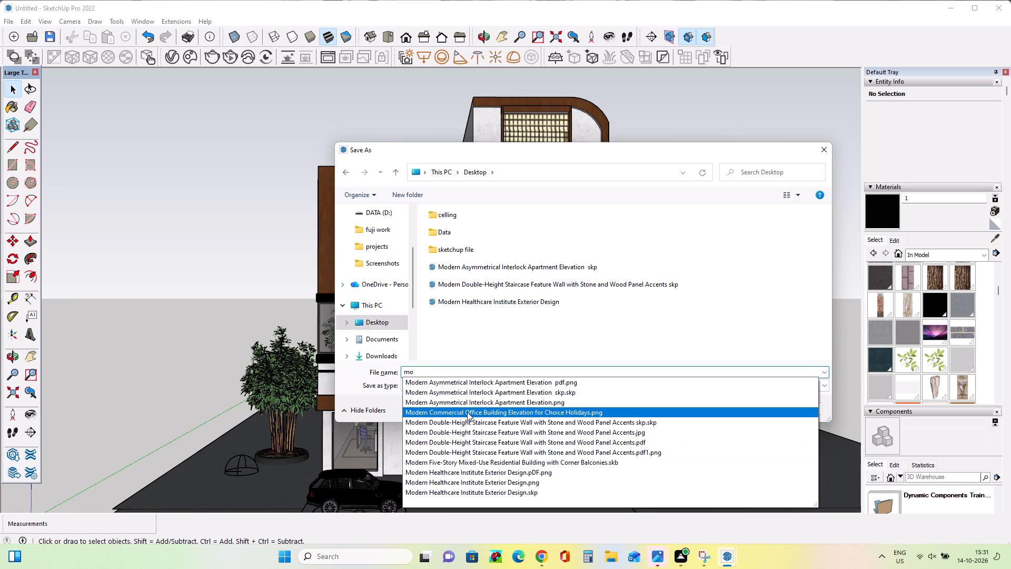
left_click(579, 410)
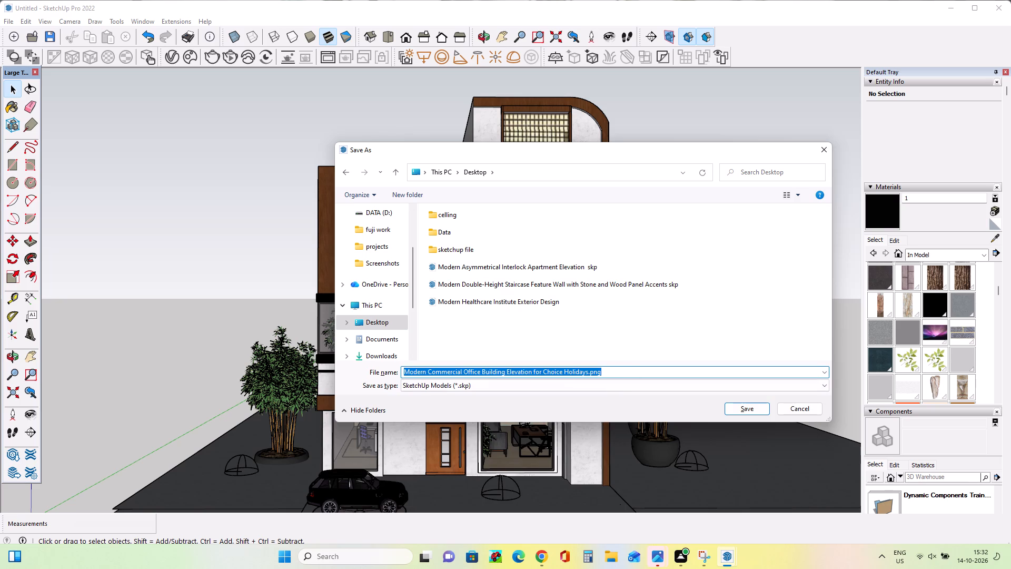
left_click(616, 370)
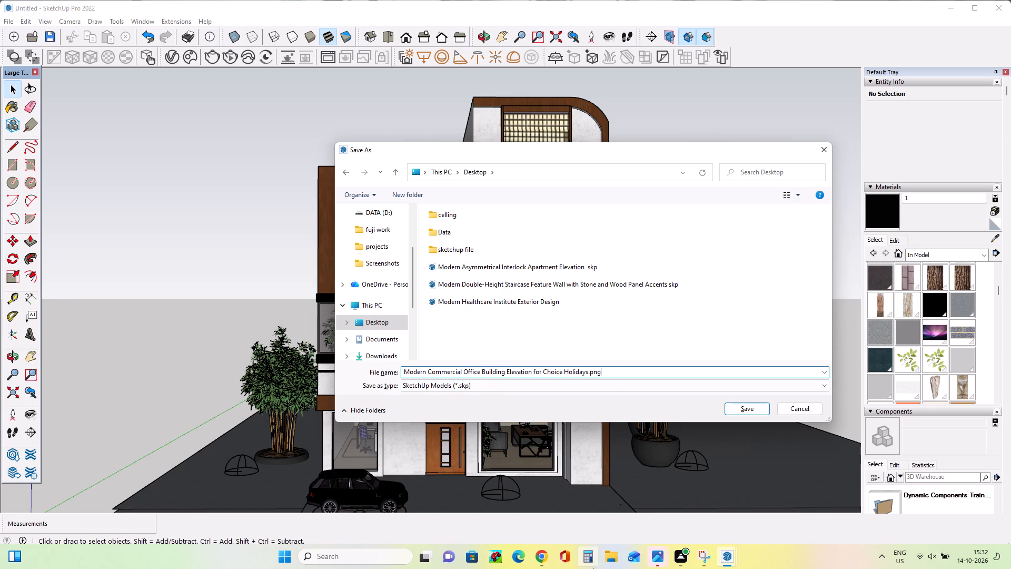
key("BackSpace")
key("BackSpace")
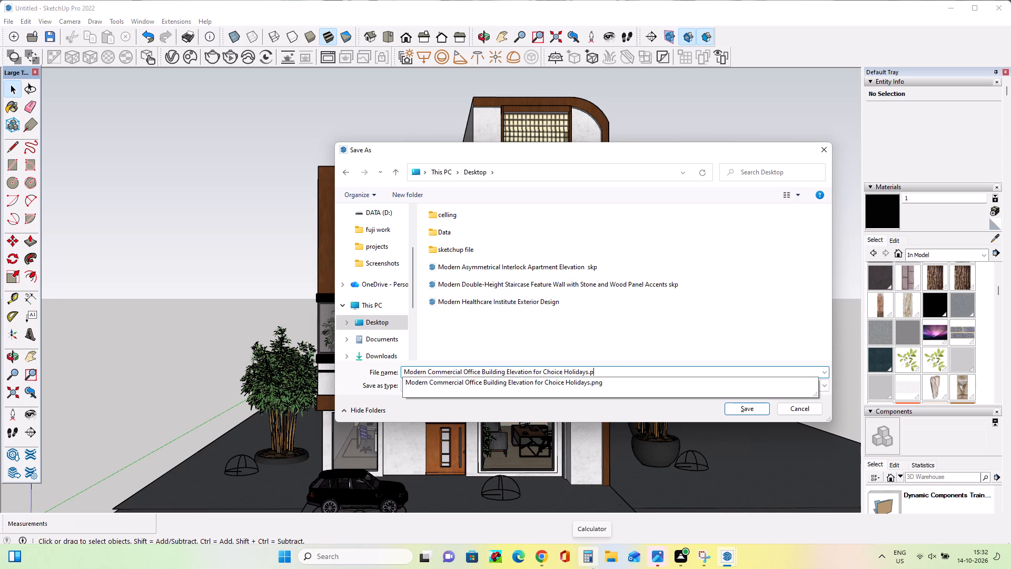
key("BackSpace")
key("s")
type("kp")
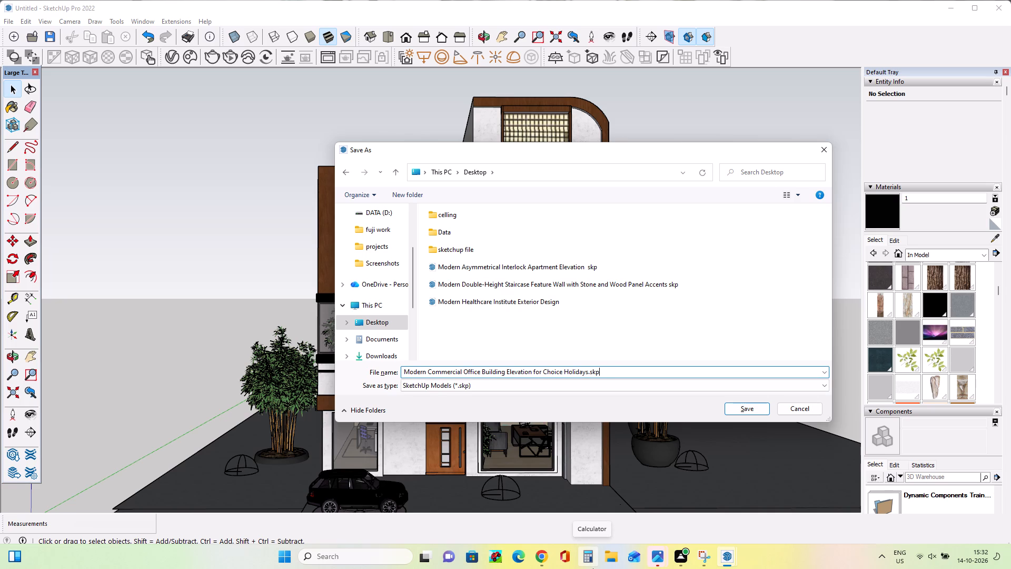
left_click(753, 407)
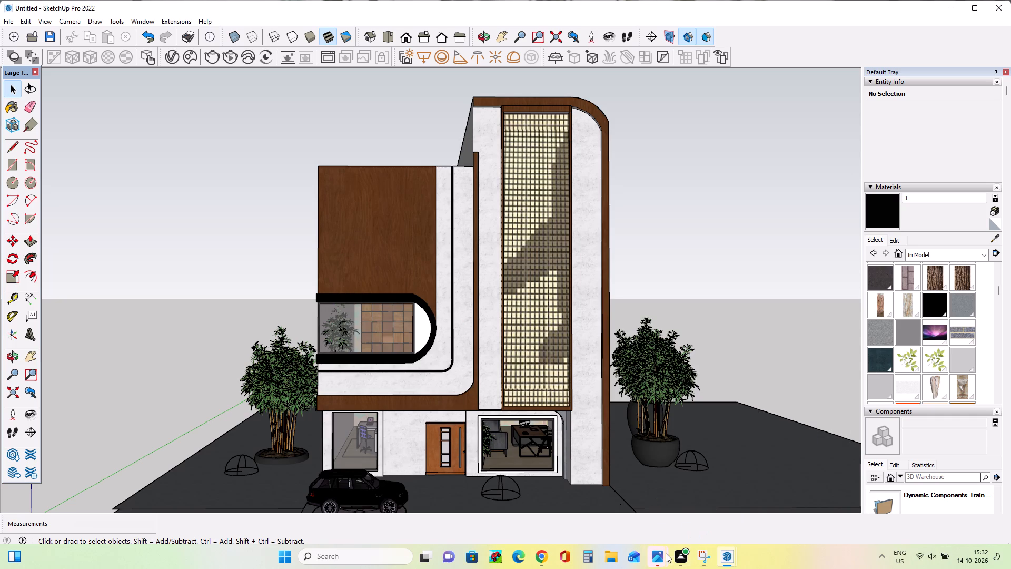
Switch to Snipping Tool and save the render snip to the Desktop as PNG, named "Modern Commercial Office Building Elevation for Choice Holidays.pdf", and minimise the window.
left_click(702, 564)
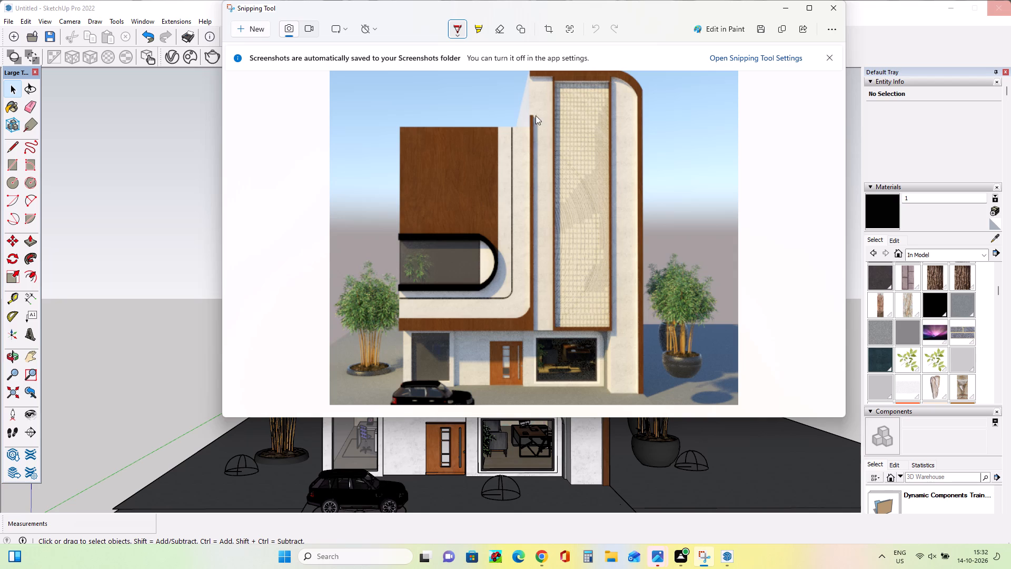
key("ctrl+s")
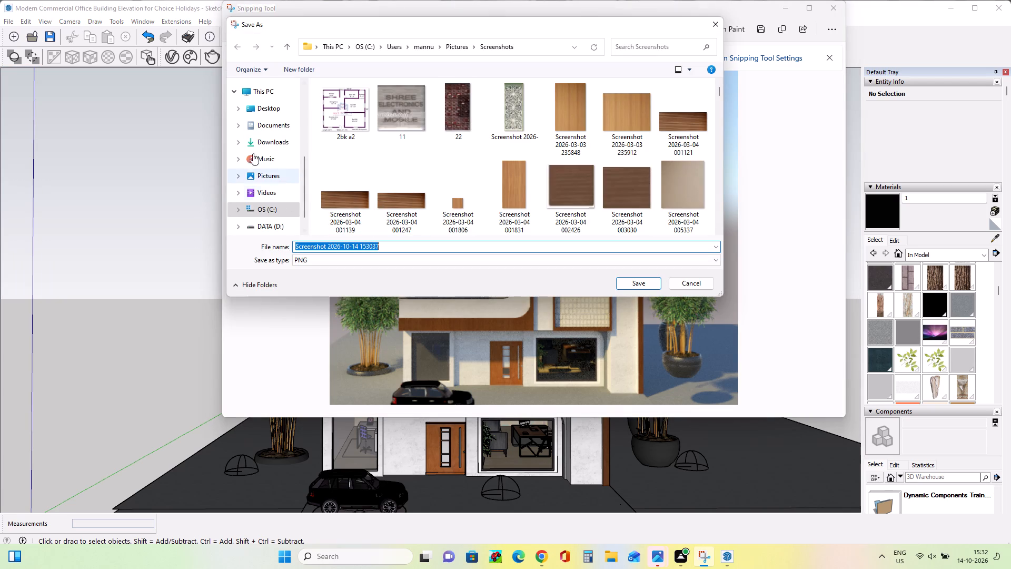
left_click(270, 116)
left_click(271, 113)
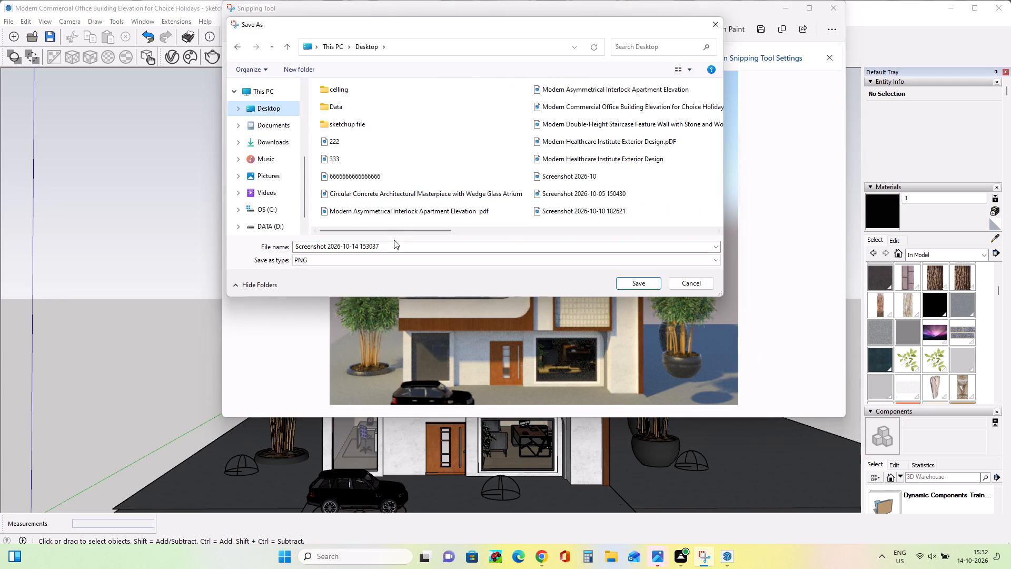
left_click(395, 244)
key("BackSpace")
type("mo")
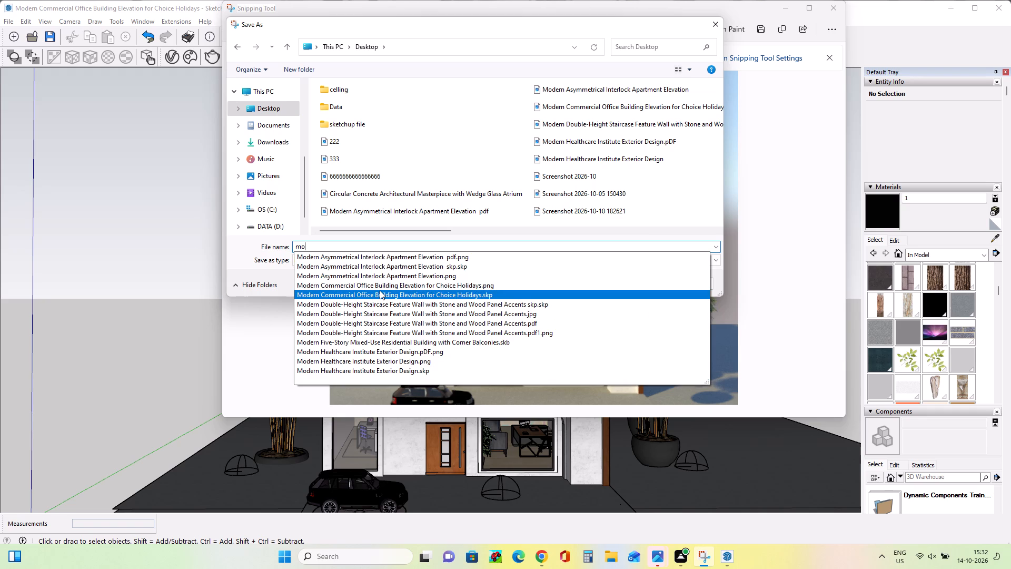
left_click(383, 296)
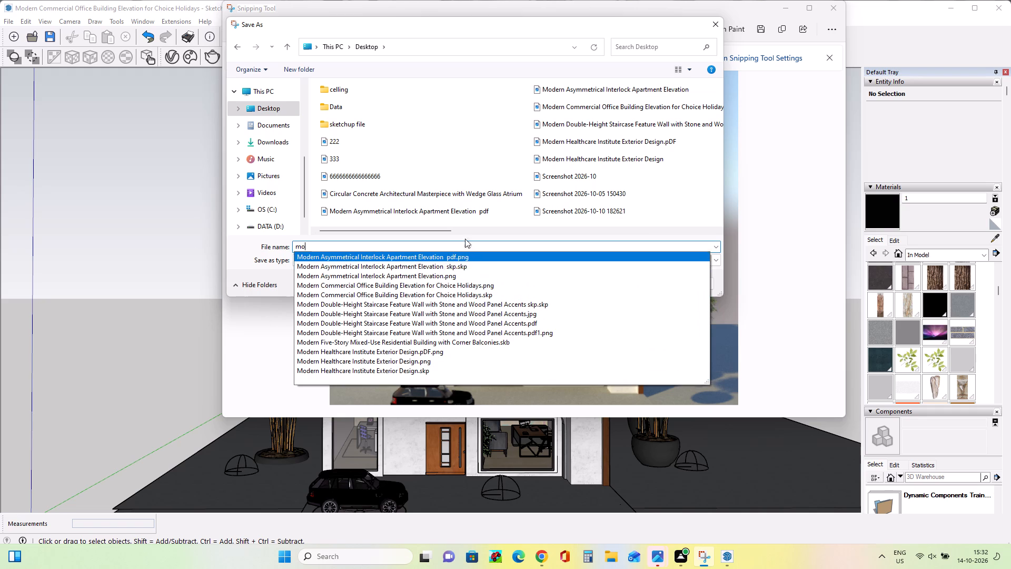
left_click(500, 248)
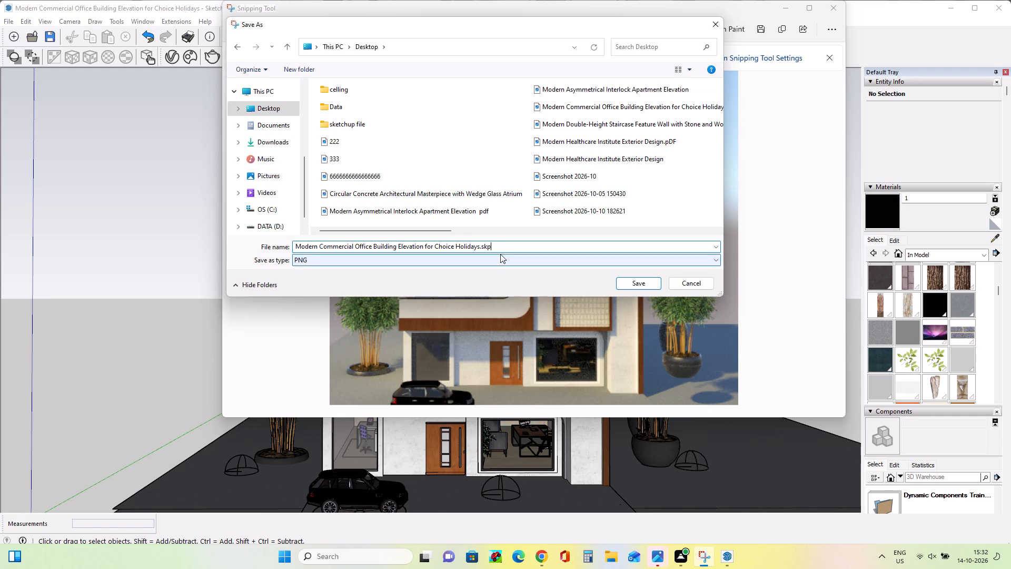
key("BackSpace")
key("BackSpace")
key("BackSpace")
type("pdf")
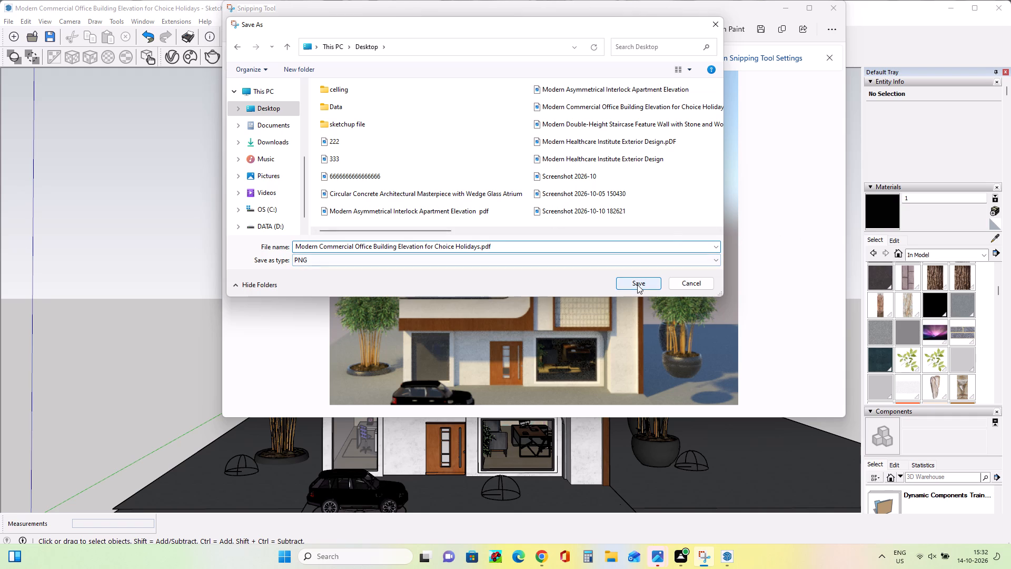
left_click(637, 288)
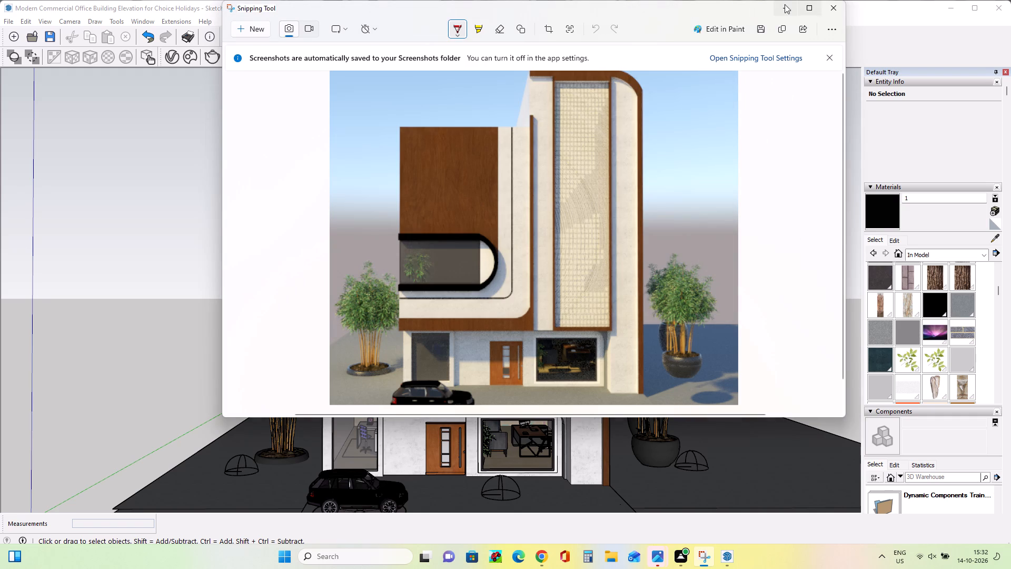
left_click(786, 9)
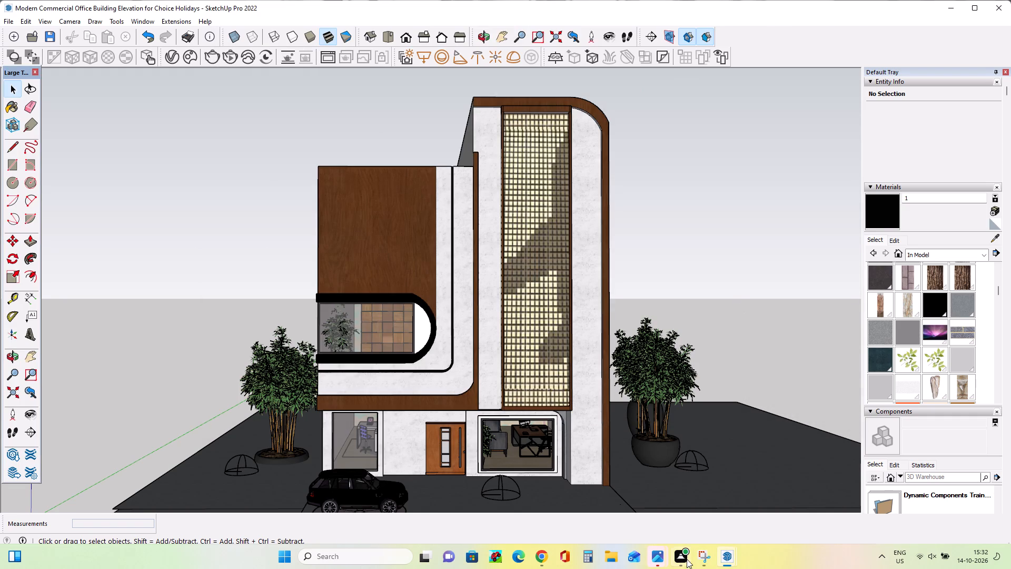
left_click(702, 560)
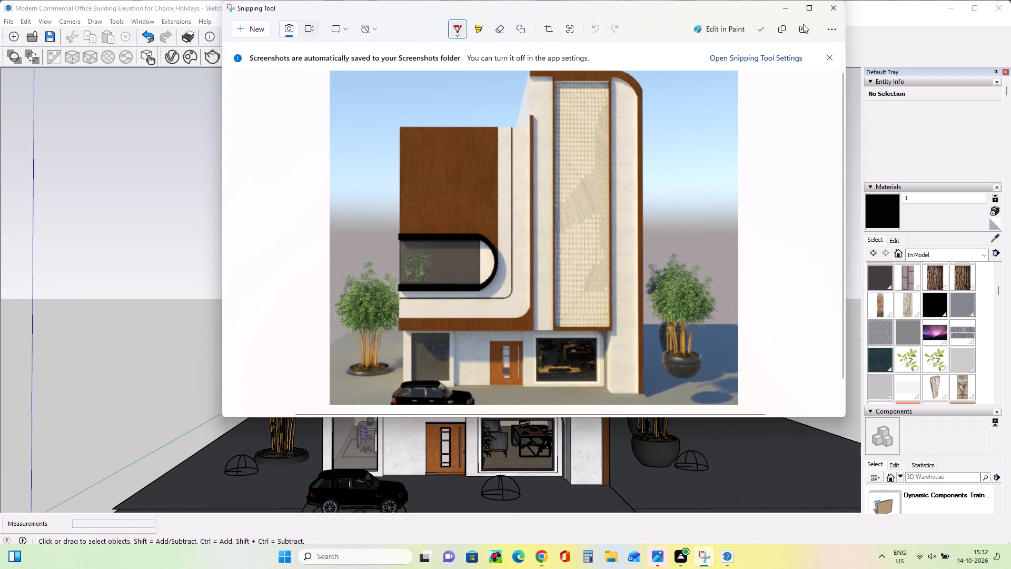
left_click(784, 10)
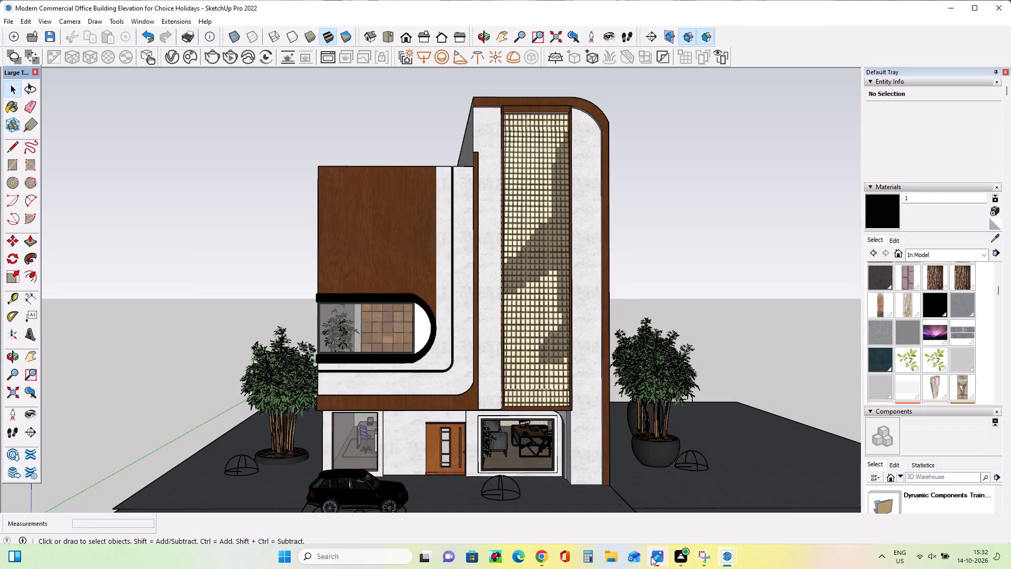
Bring up the Choice Holidays render image in Photos and snip the CHOICE HOLIDAYS logo from its facade with Snipping Tool.
left_click(652, 557)
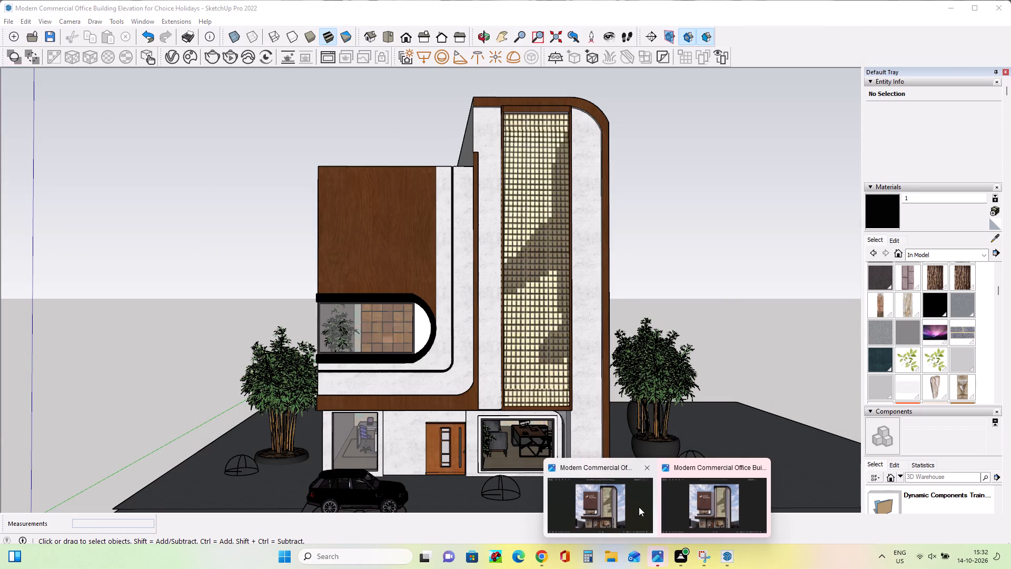
left_click(632, 505)
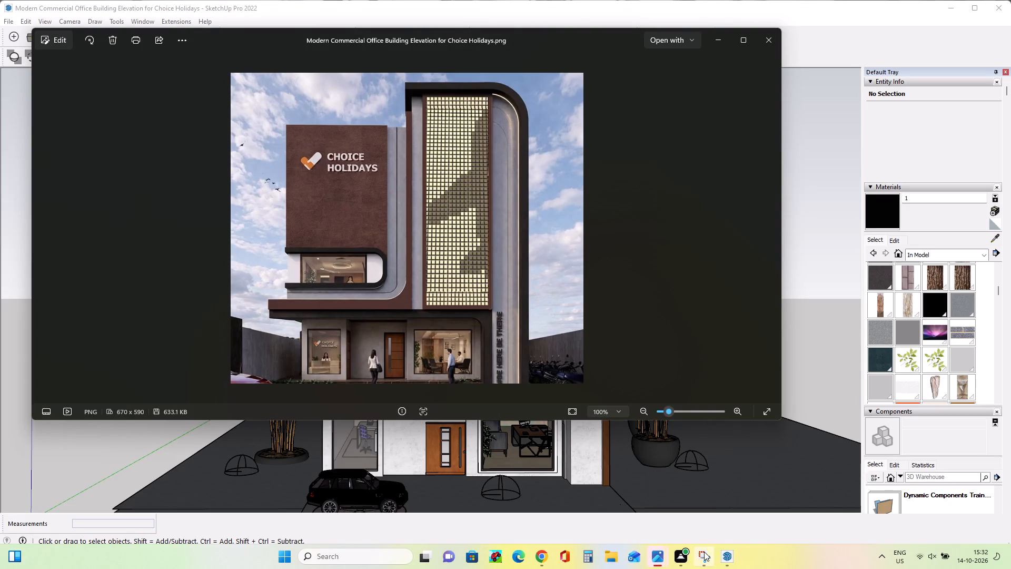
left_click(704, 552)
left_click(252, 30)
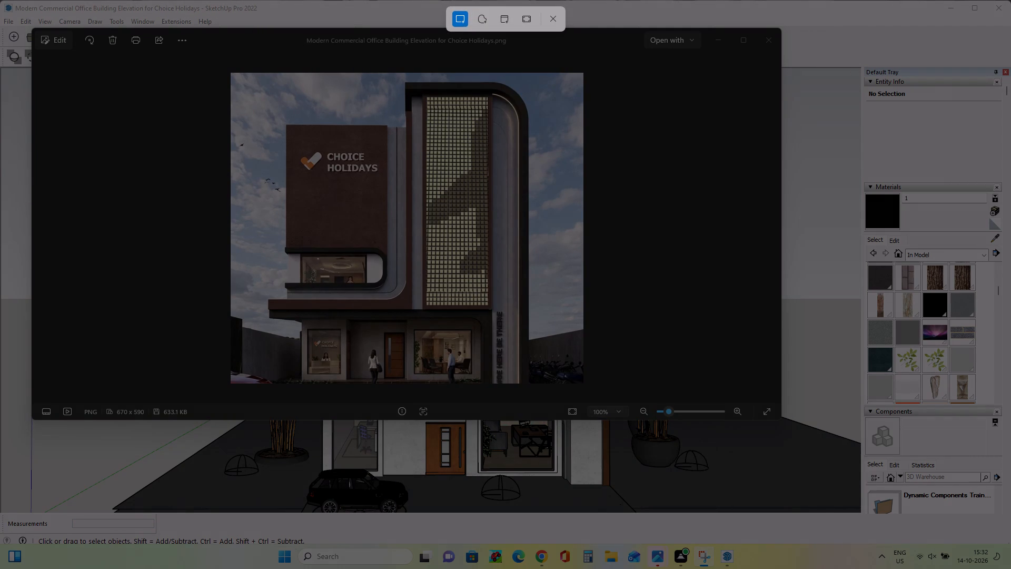
left_click_drag(378, 147, 302, 175)
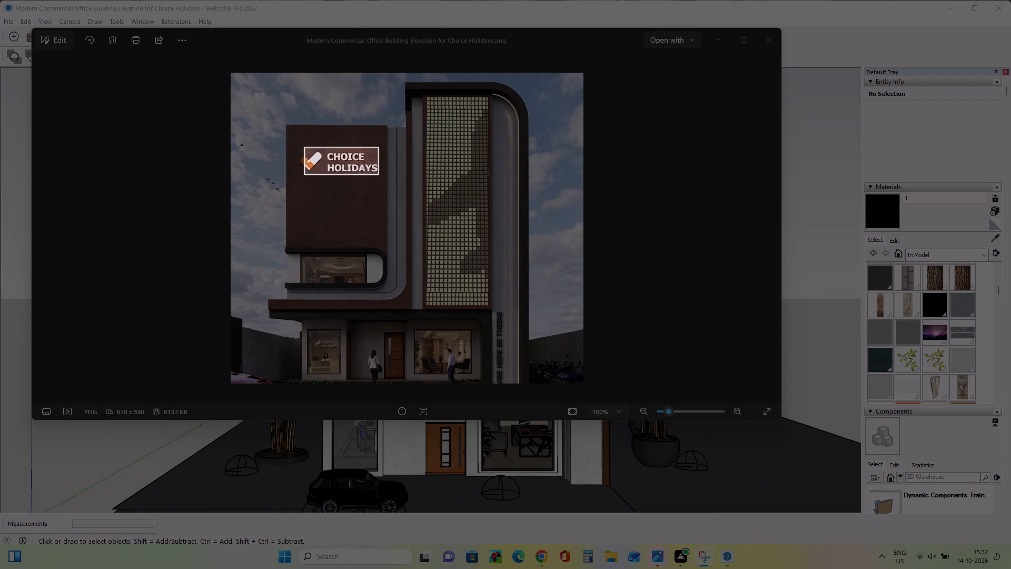
left_click_drag(302, 175, 298, 175)
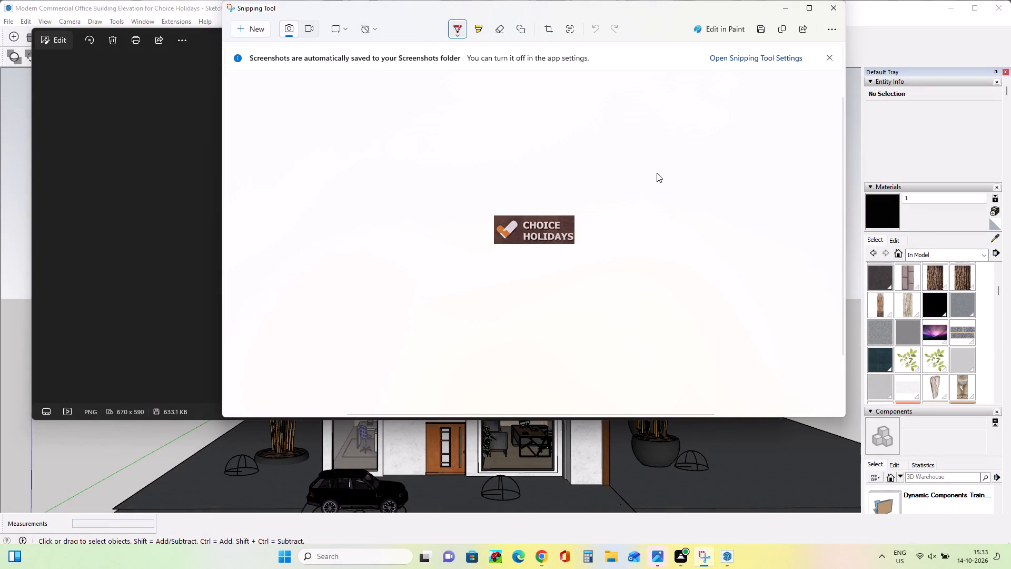
Save the logo snip to the Desktop as a PNG named "holiday" and minimise the Snipping Tool and Photos windows.
key("ctrl+s")
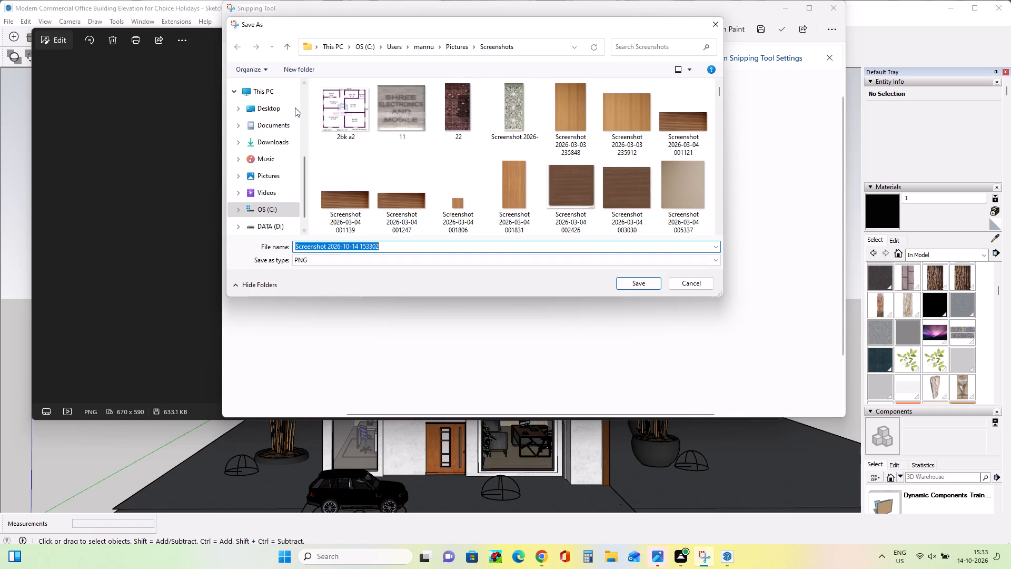
left_click(271, 111)
left_click(387, 248)
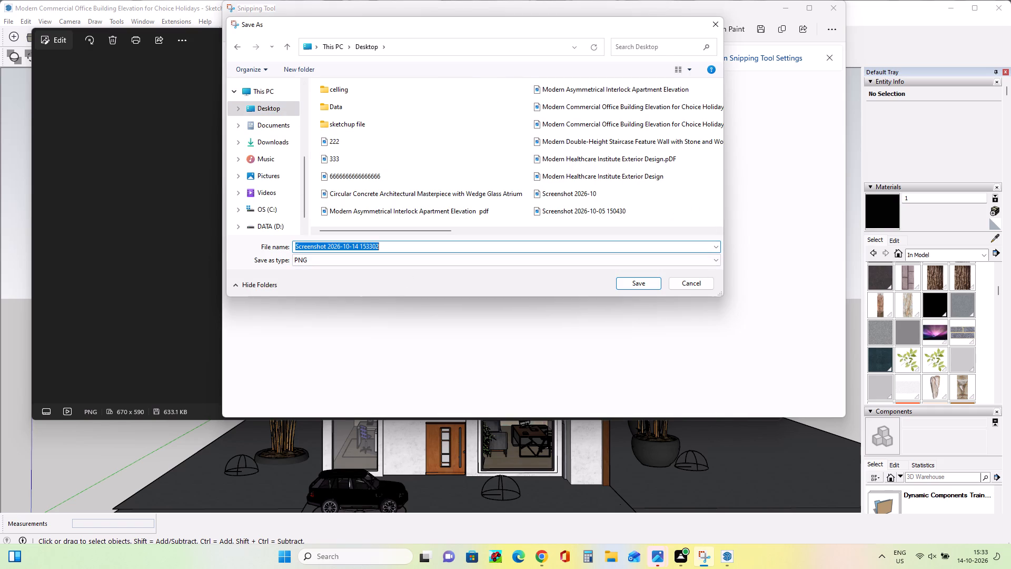
key("BackSpace")
type("holiday")
left_click(650, 284)
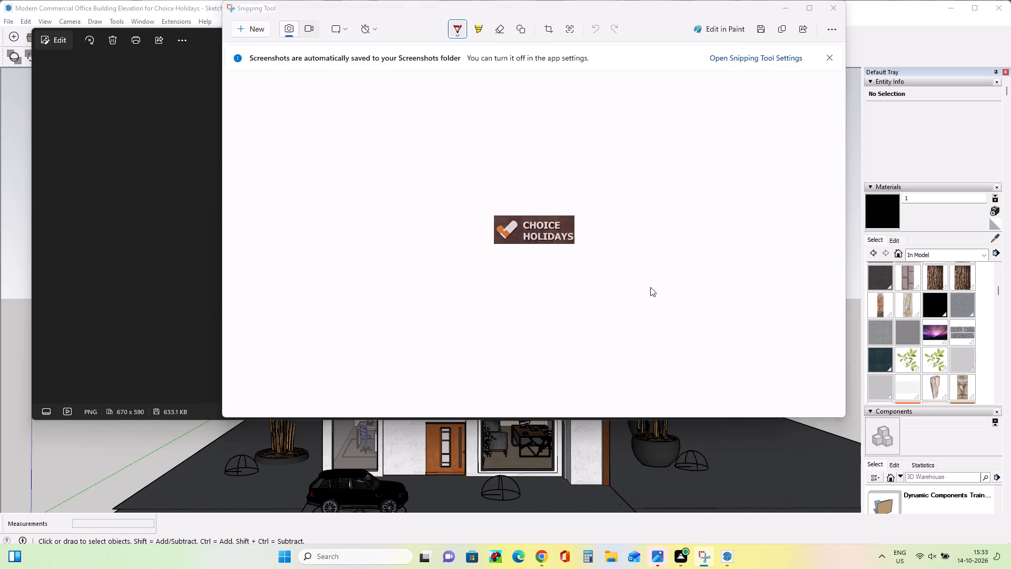
left_click(787, 6)
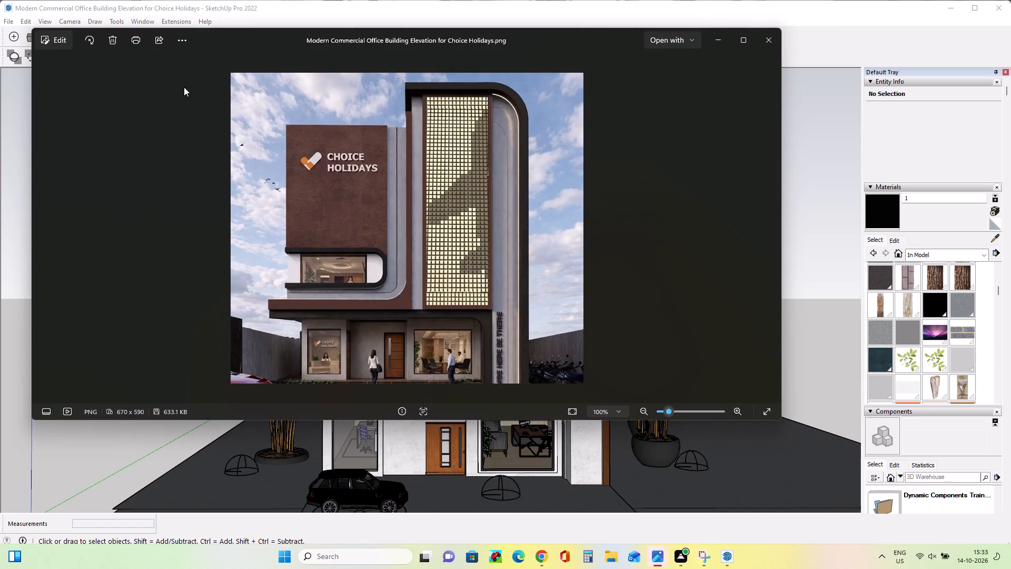
left_click(715, 37)
Import the "holiday" image from the Desktop and place it across the brown upper wall above the rounded window.
left_click(6, 19)
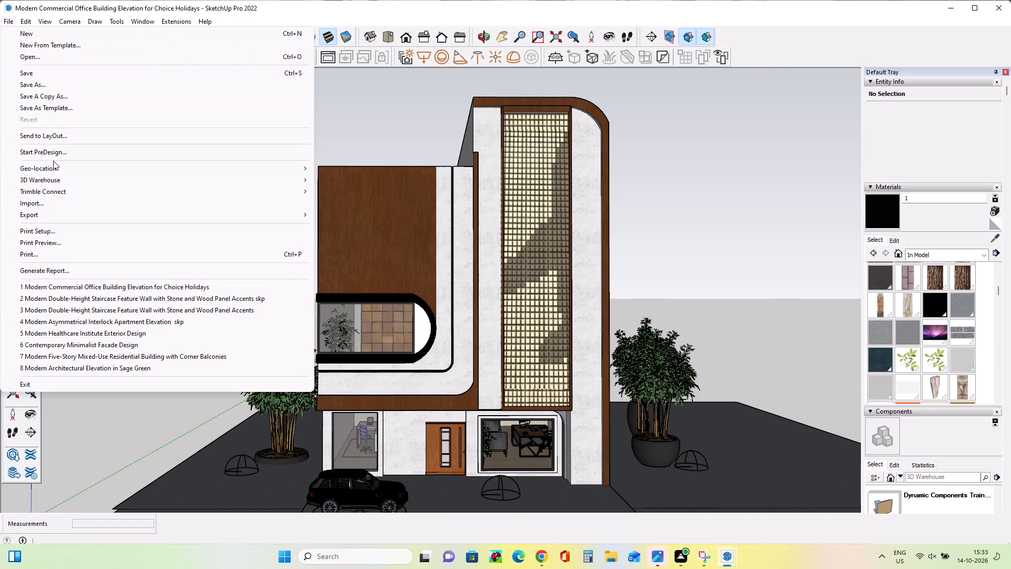
left_click(63, 208)
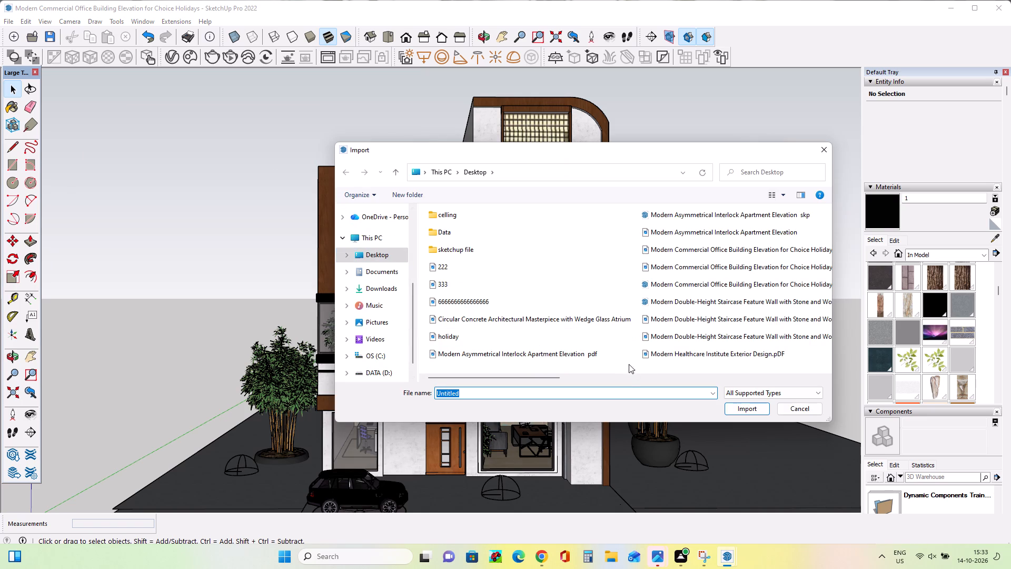
left_click(433, 334)
left_click(751, 446)
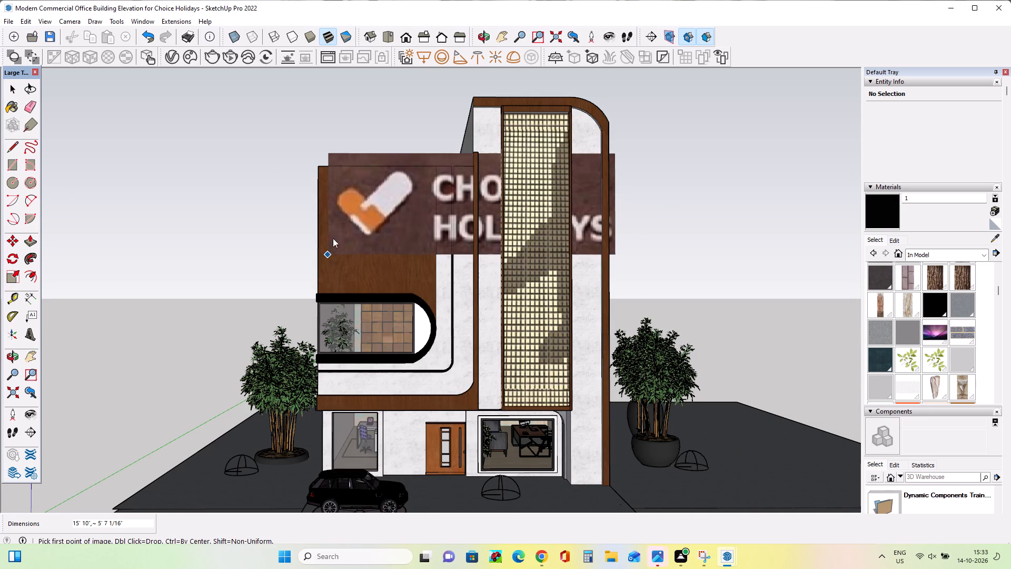
left_click(328, 251)
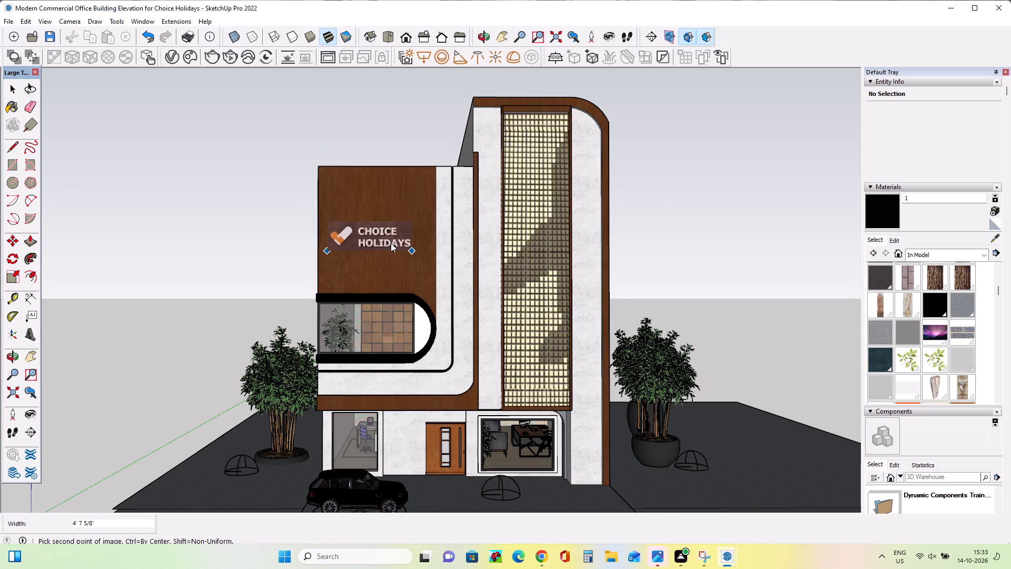
left_click(425, 226)
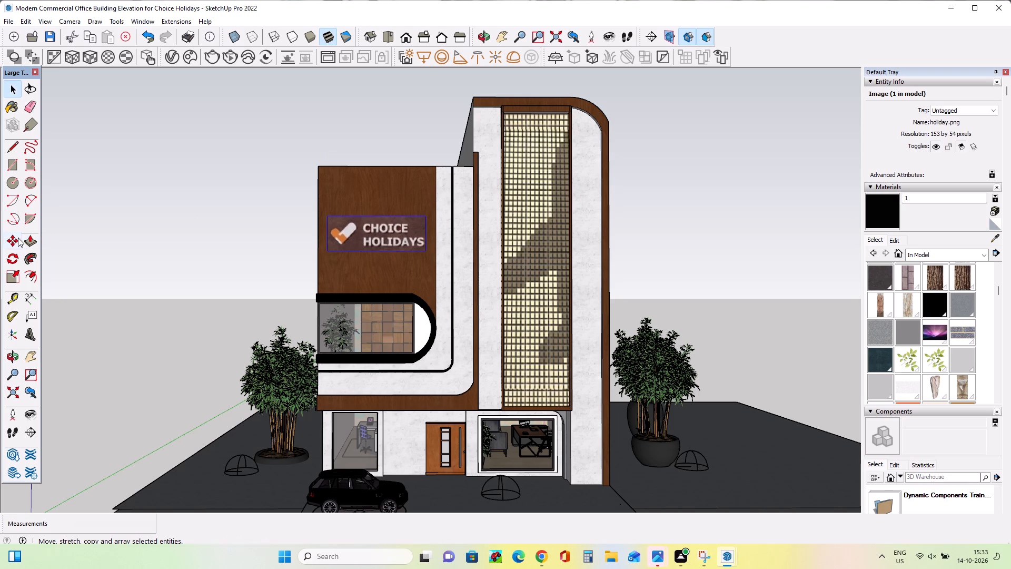
Move the logo image straight up the brown wall by about 1' and deselect it.
left_click(16, 245)
left_click(358, 224)
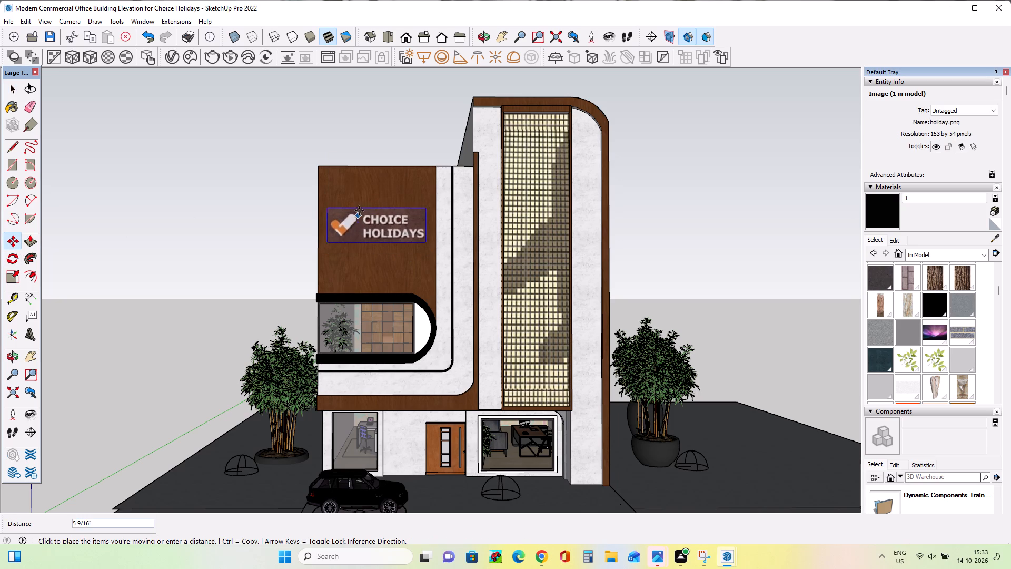
left_click(359, 205)
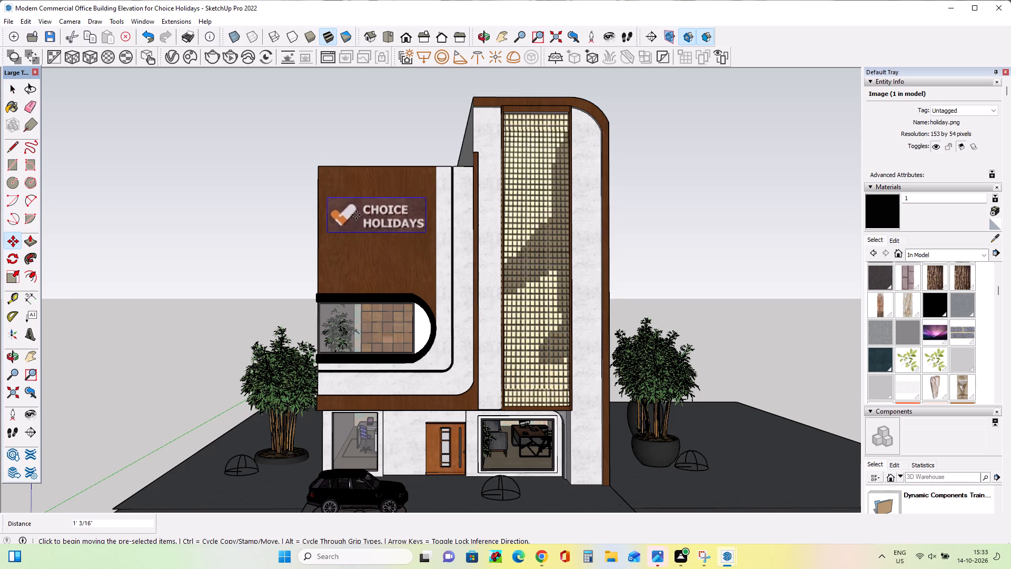
left_click(12, 90)
left_click(121, 144)
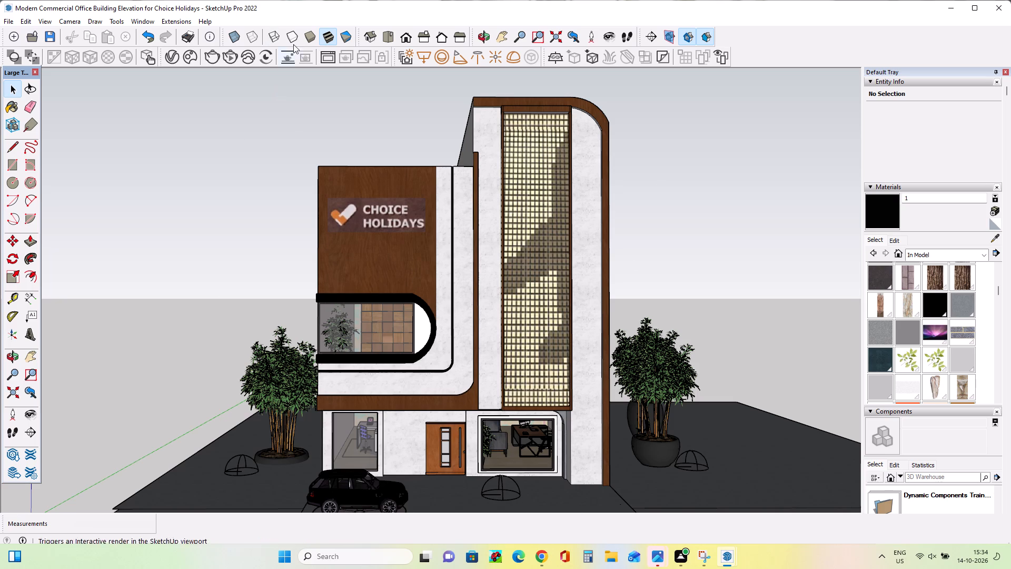
Open the first Dome Light's Color/Texture HDR bitmap settings in the V-Ray Asset Editor.
left_click(171, 57)
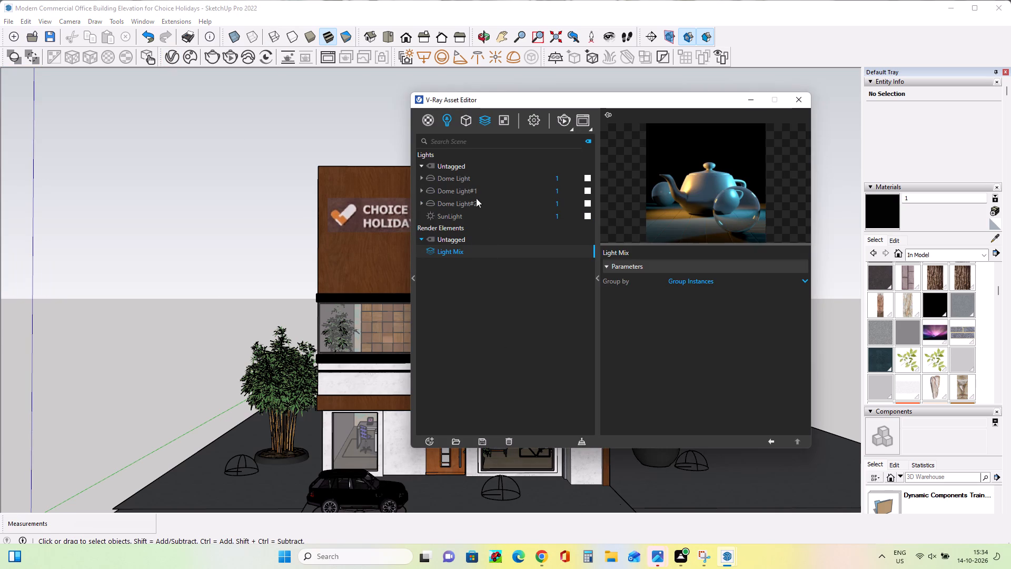
left_click(475, 176)
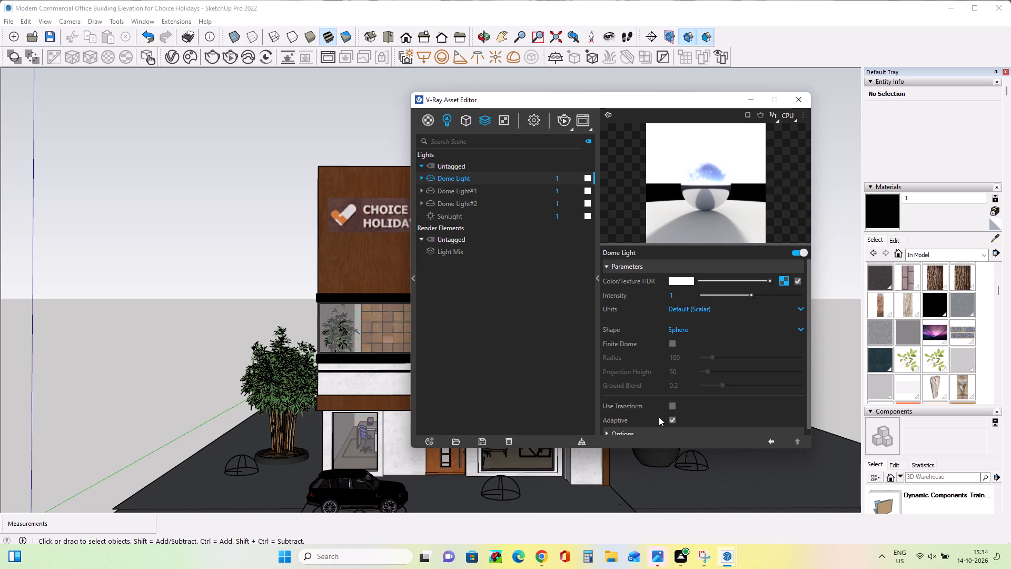
left_click(783, 280)
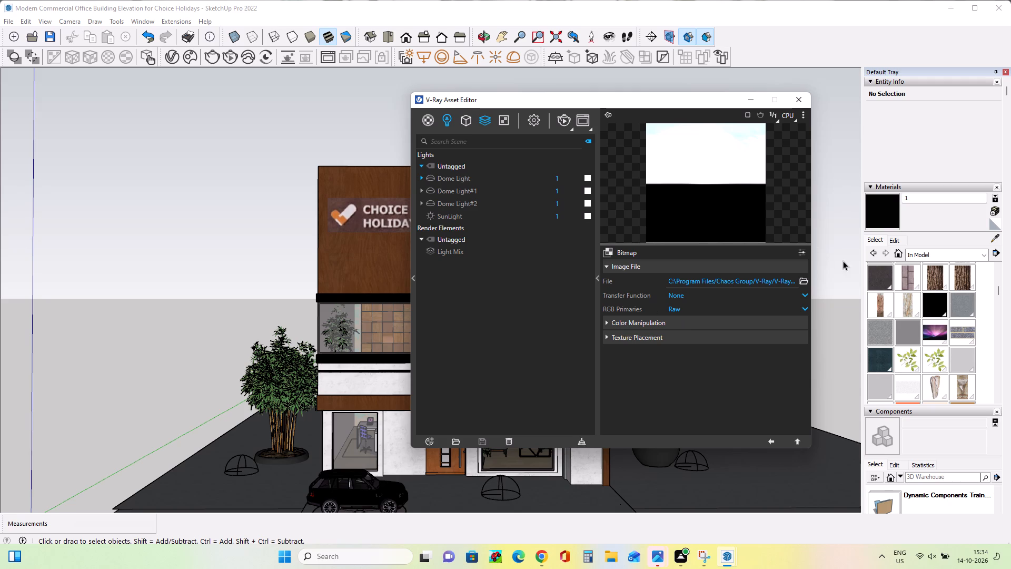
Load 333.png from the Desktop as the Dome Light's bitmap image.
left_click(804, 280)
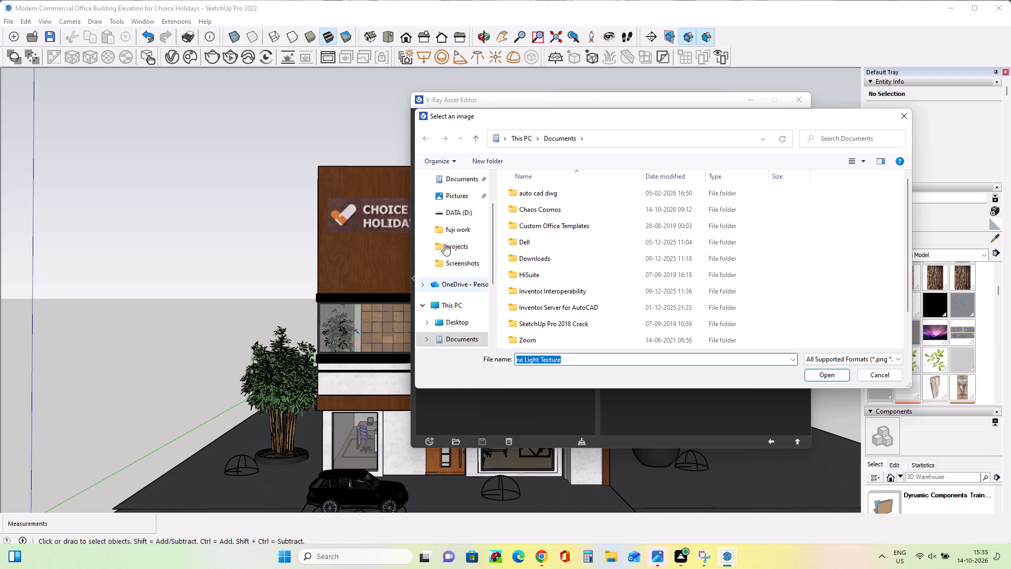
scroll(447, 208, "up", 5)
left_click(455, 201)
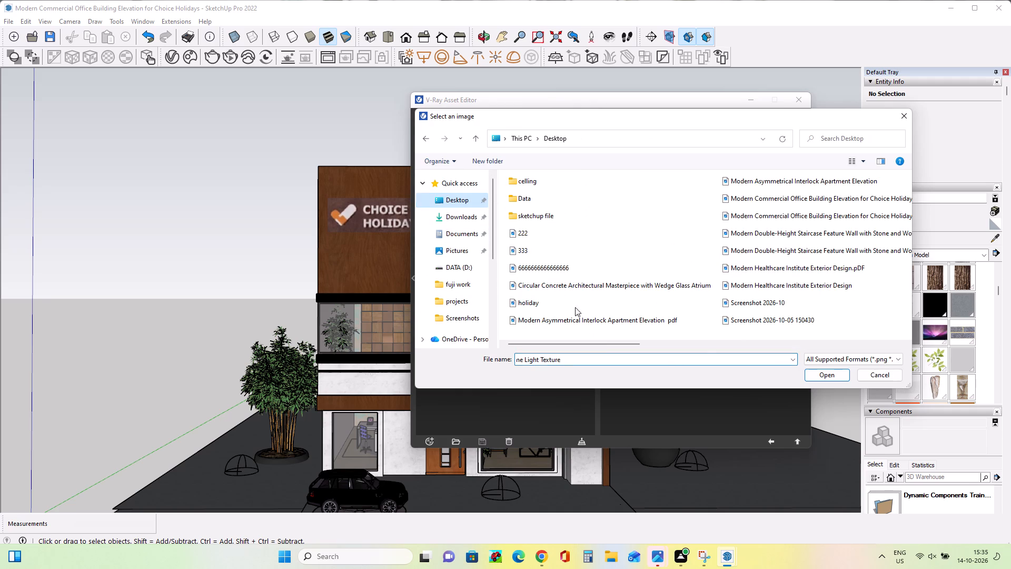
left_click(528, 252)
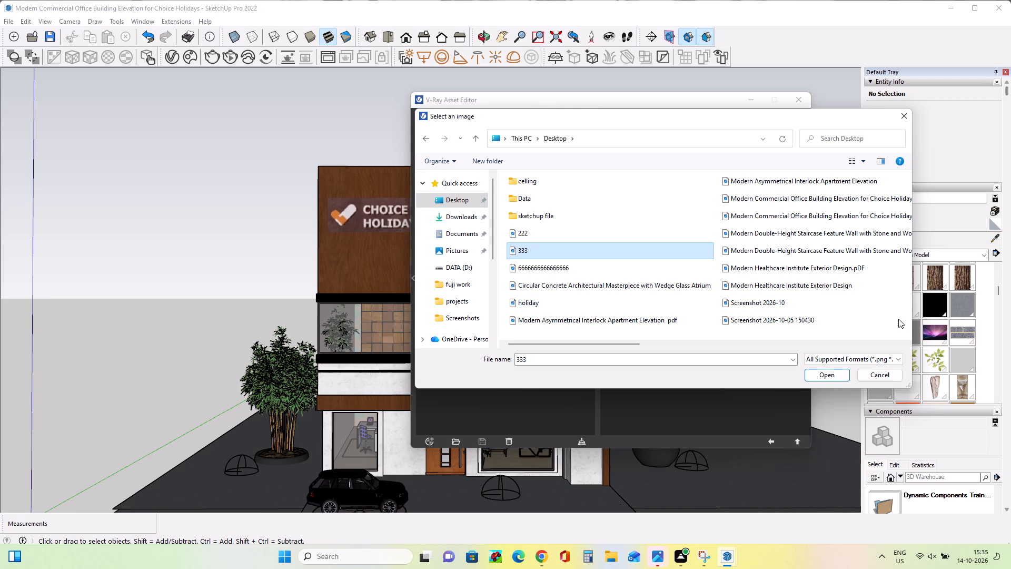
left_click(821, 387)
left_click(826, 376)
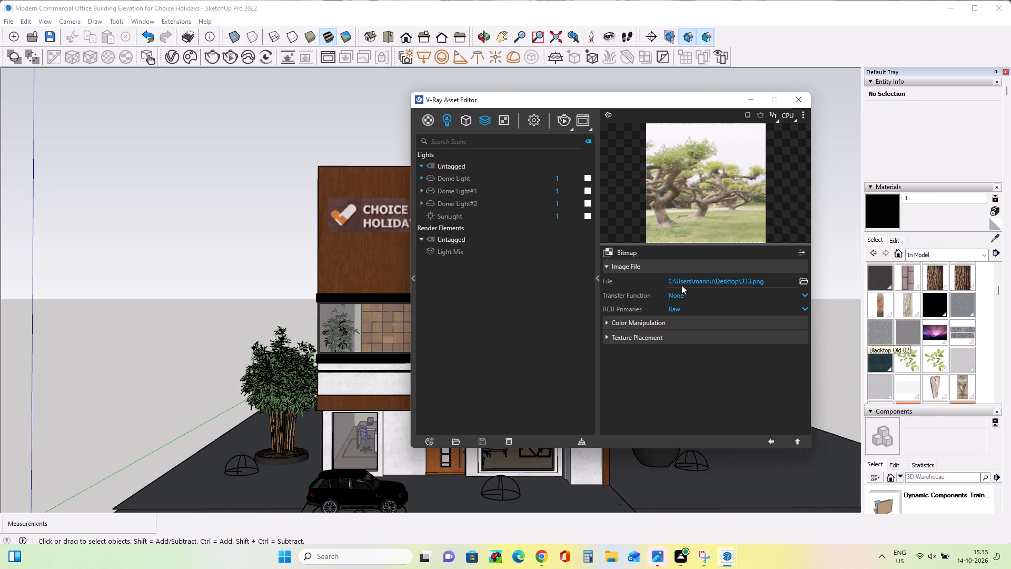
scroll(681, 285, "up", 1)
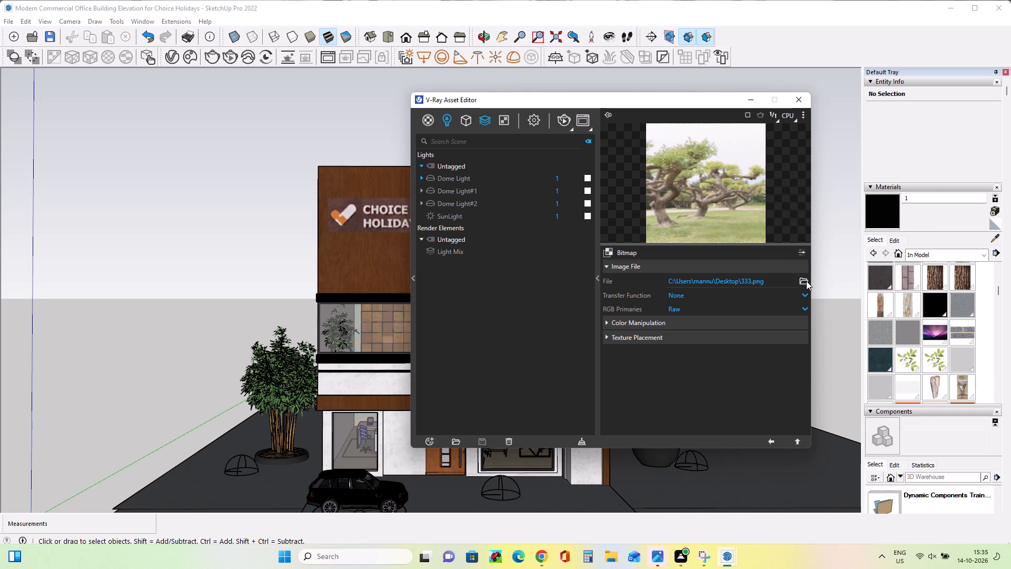
Set the Dome Light's bitmap image to 222.png from the Desktop.
left_click(806, 281)
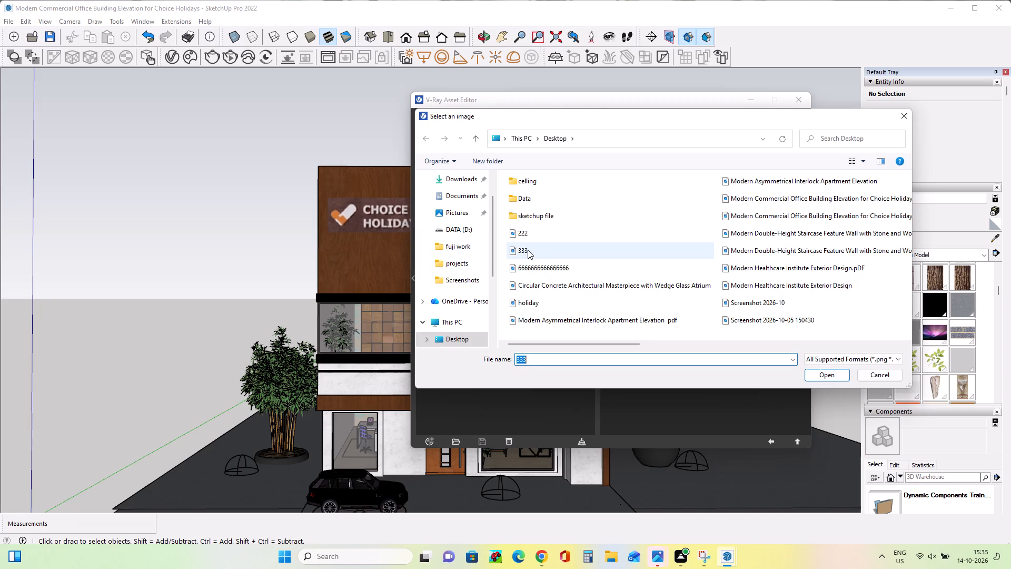
left_click(529, 236)
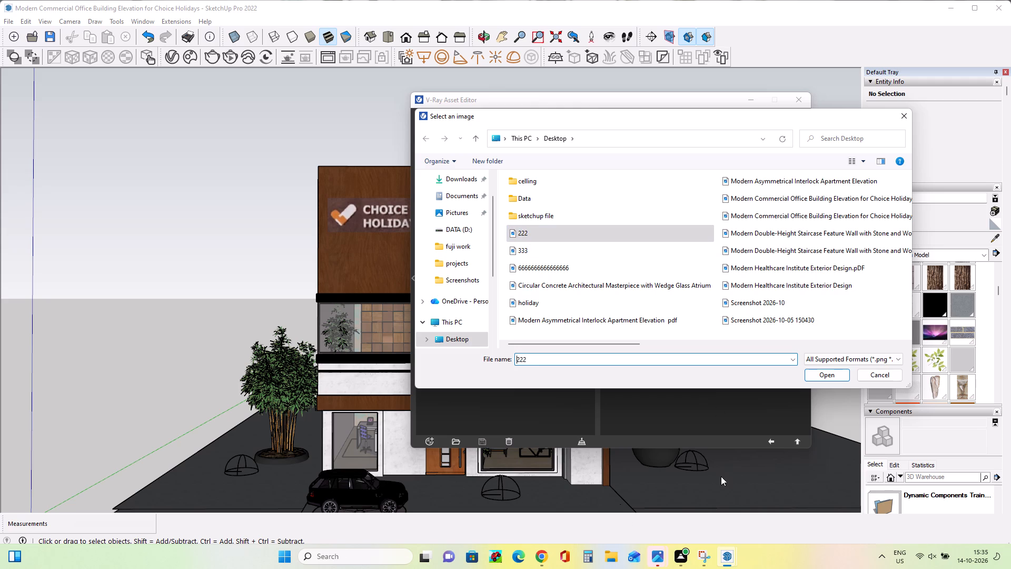
left_click(836, 371)
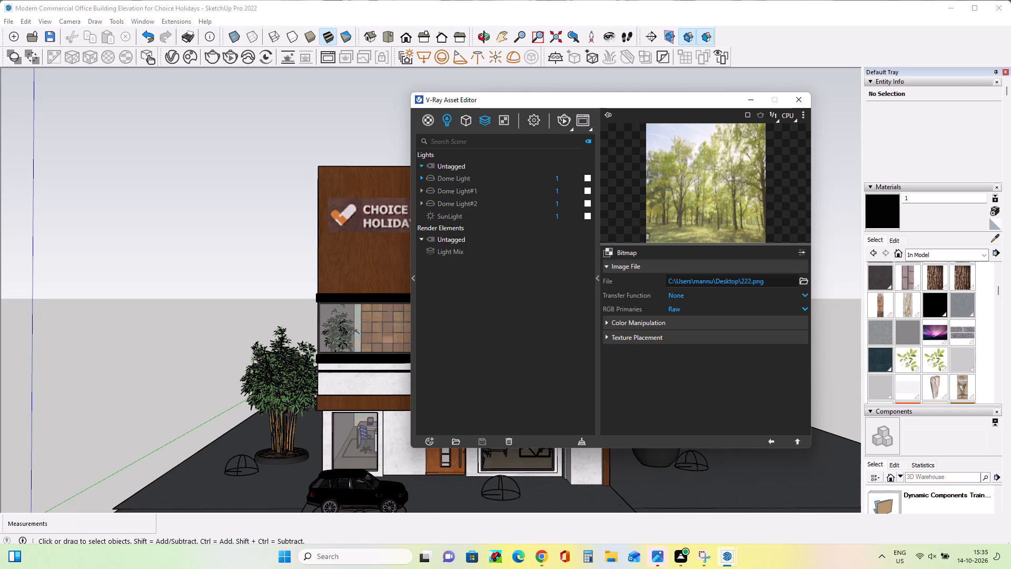
Examine the Dome Light bitmap's Image File, Color Manipulation and Texture Placement settings.
left_click(610, 266)
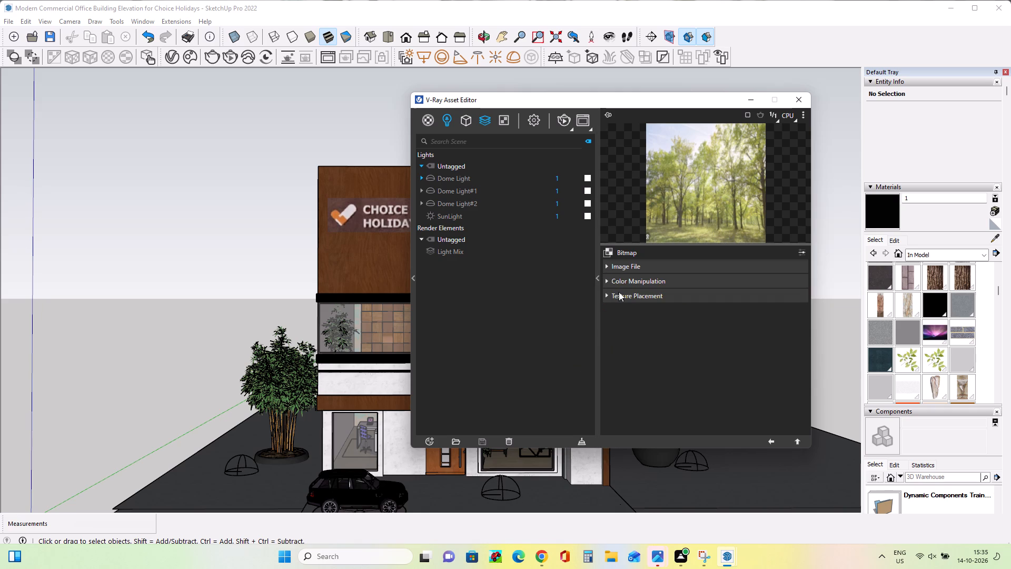
left_click(619, 283)
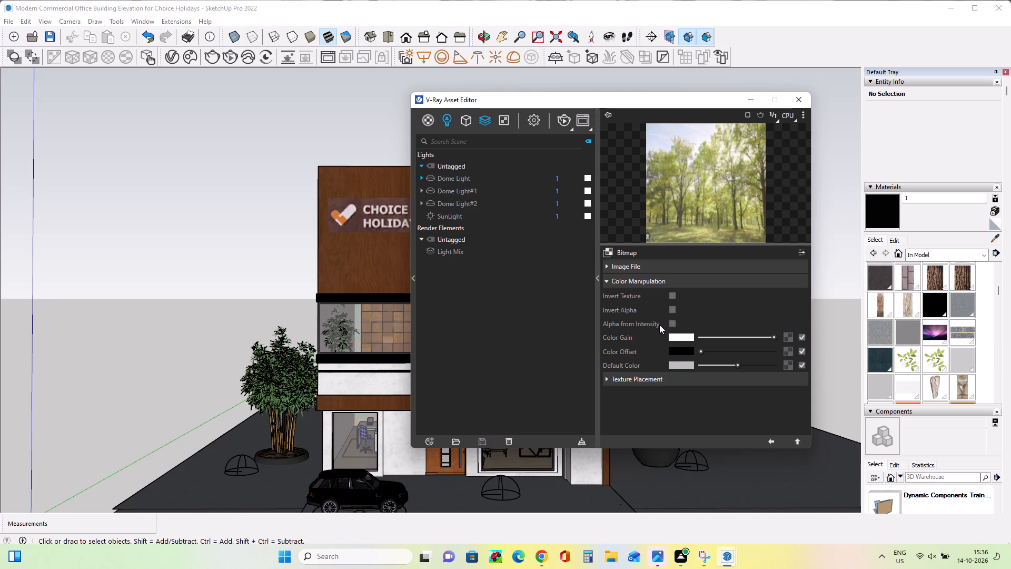
left_click(627, 270)
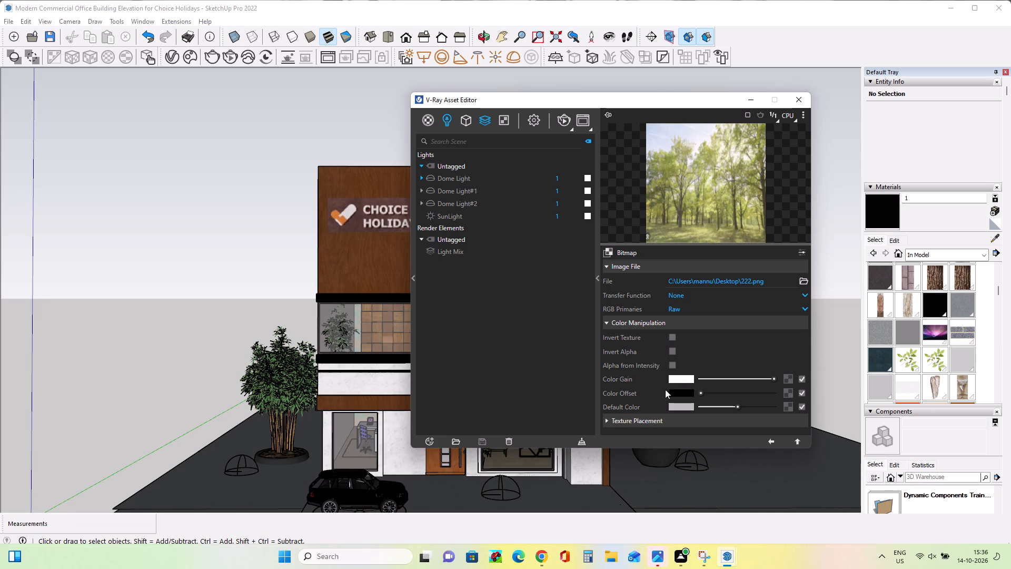
scroll(647, 373, "down", 5)
left_click(640, 421)
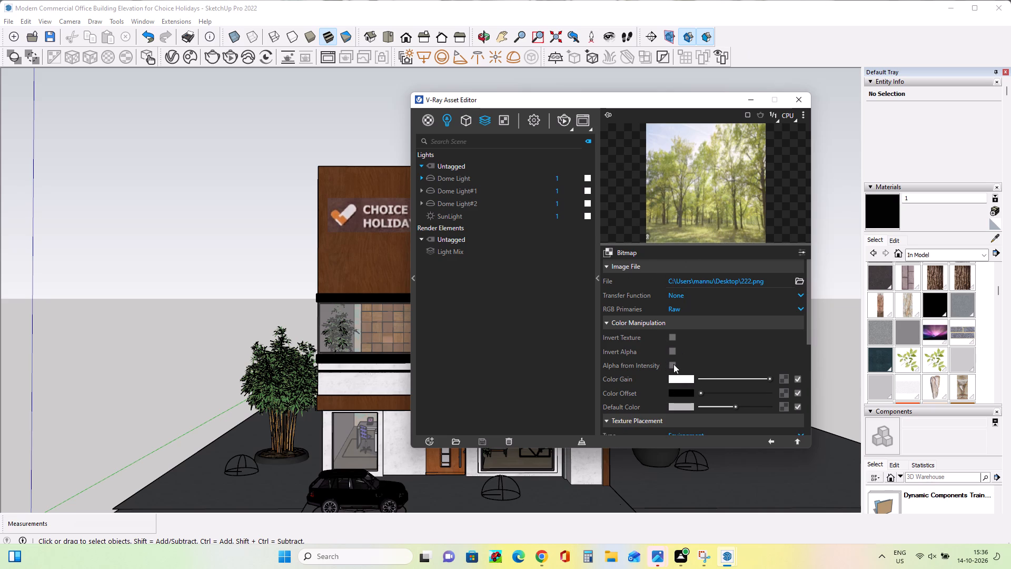
scroll(710, 374, "down", 3)
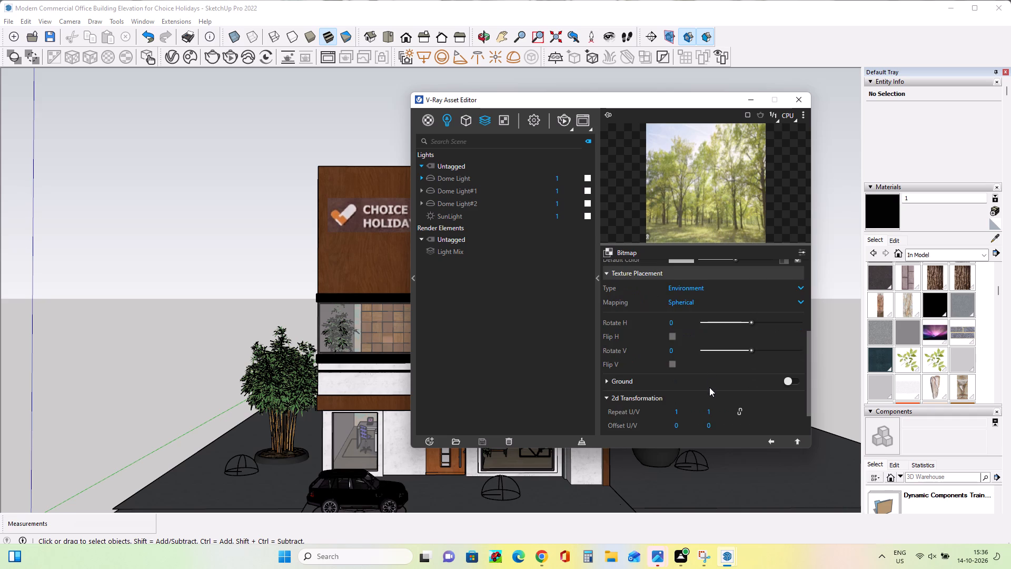
scroll(709, 388, "up", 2)
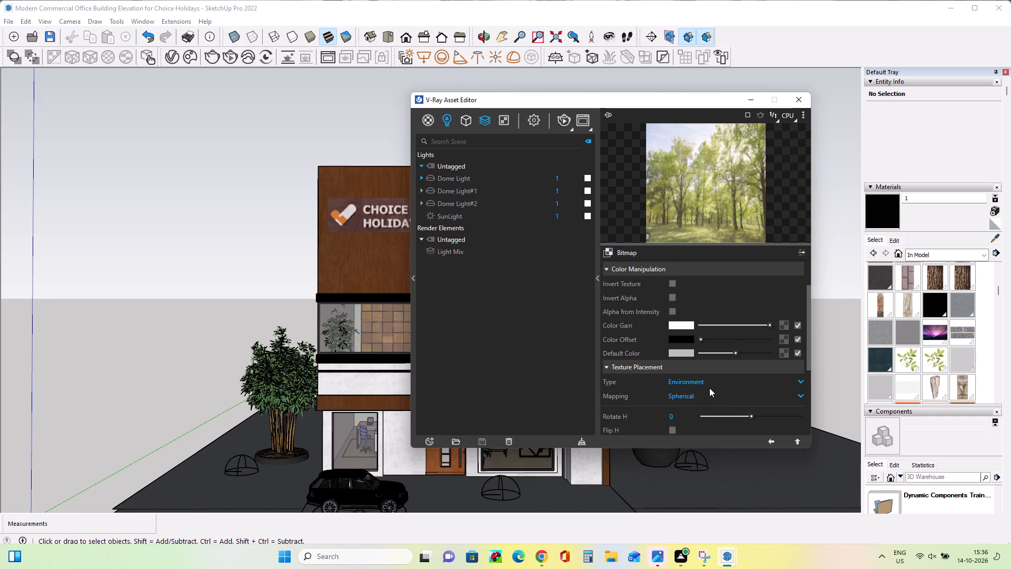
scroll(624, 319, "up", 1)
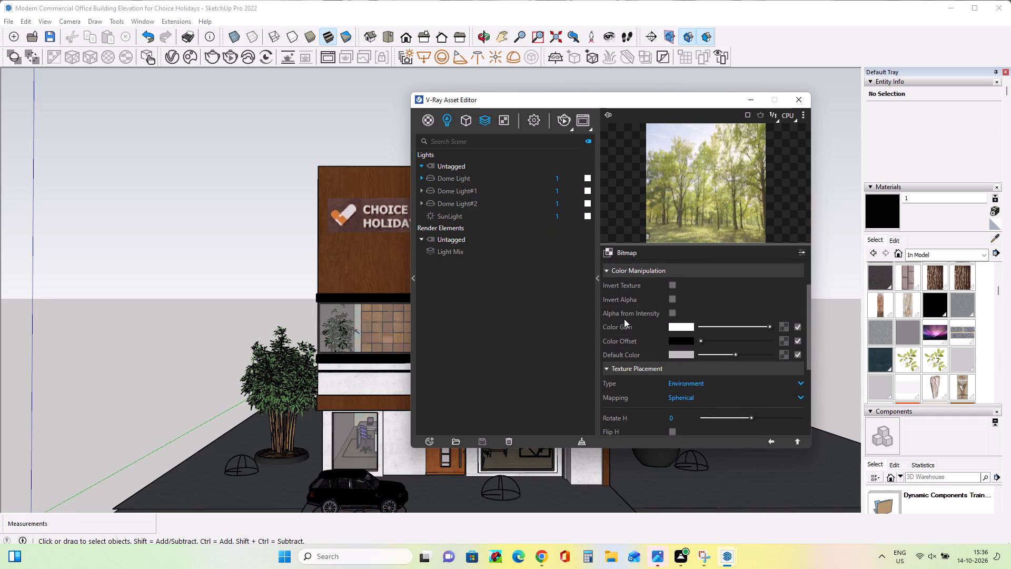
scroll(624, 319, "up", 4)
scroll(624, 319, "down", 7)
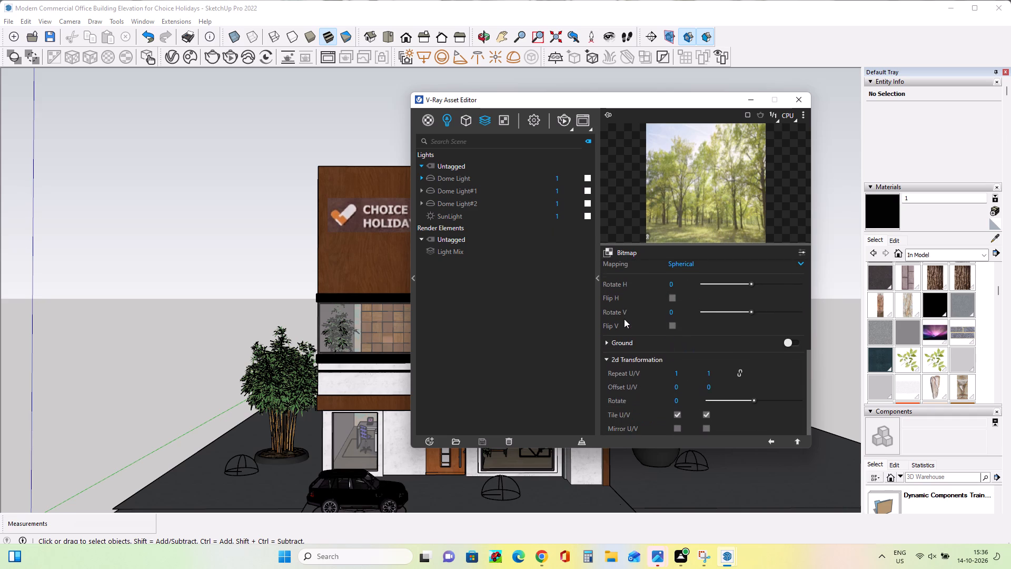
scroll(624, 319, "down", 4)
scroll(701, 319, "down", 3)
scroll(701, 319, "up", 1)
scroll(706, 325, "down", 8)
scroll(618, 330, "down", 3)
scroll(611, 318, "up", 9)
scroll(613, 316, "down", 1)
scroll(613, 316, "up", 2)
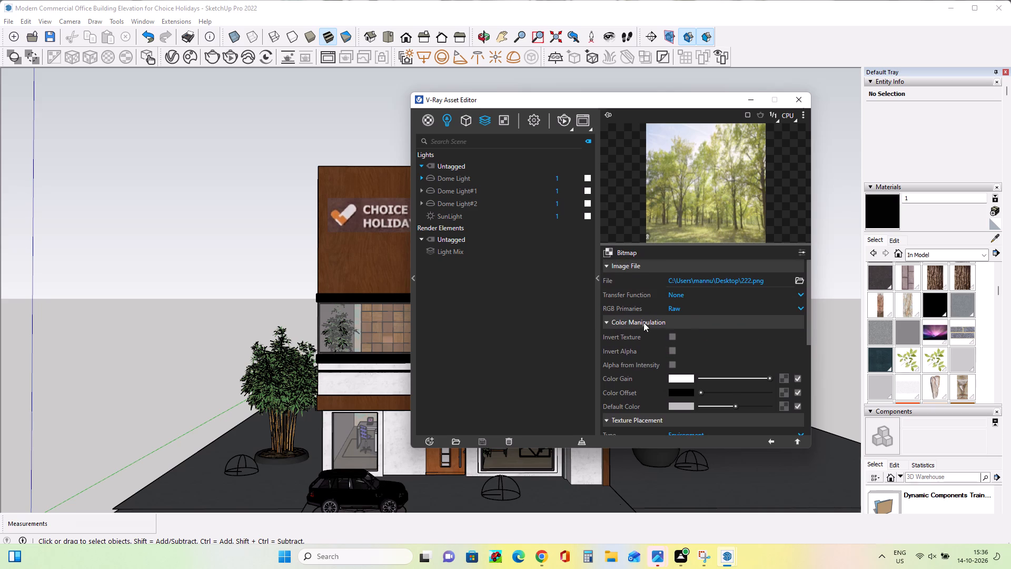
Examine the Ground and 2d Transformation options in the bitmap's Texture Placement settings.
left_click(633, 264)
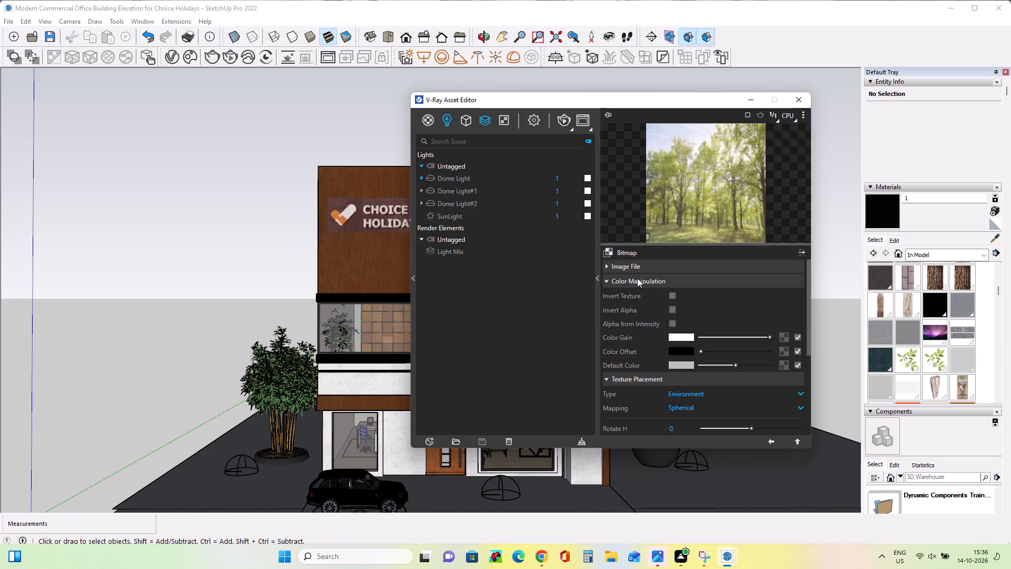
scroll(655, 319, "down", 2)
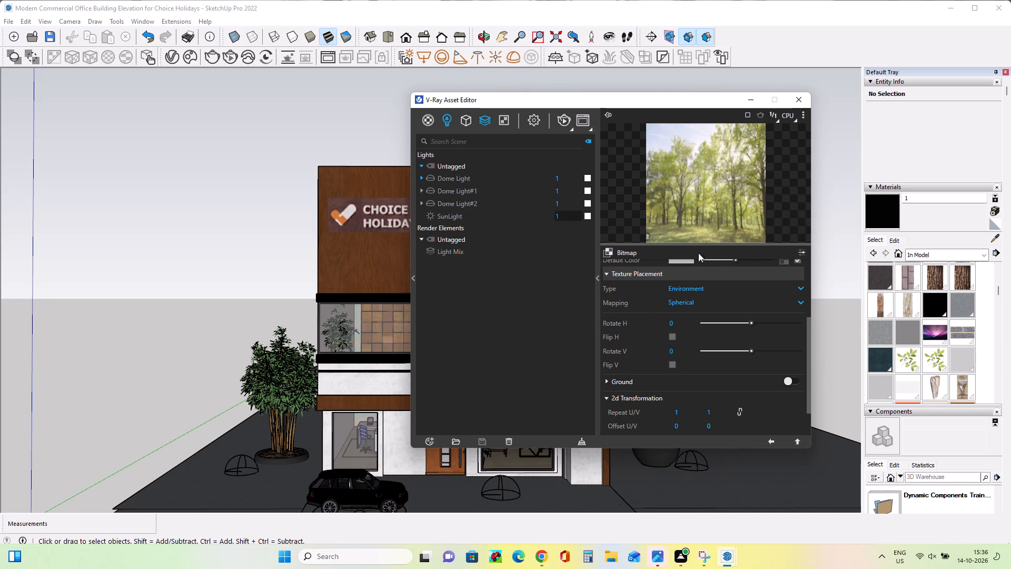
left_click(668, 380)
scroll(662, 355, "down", 4)
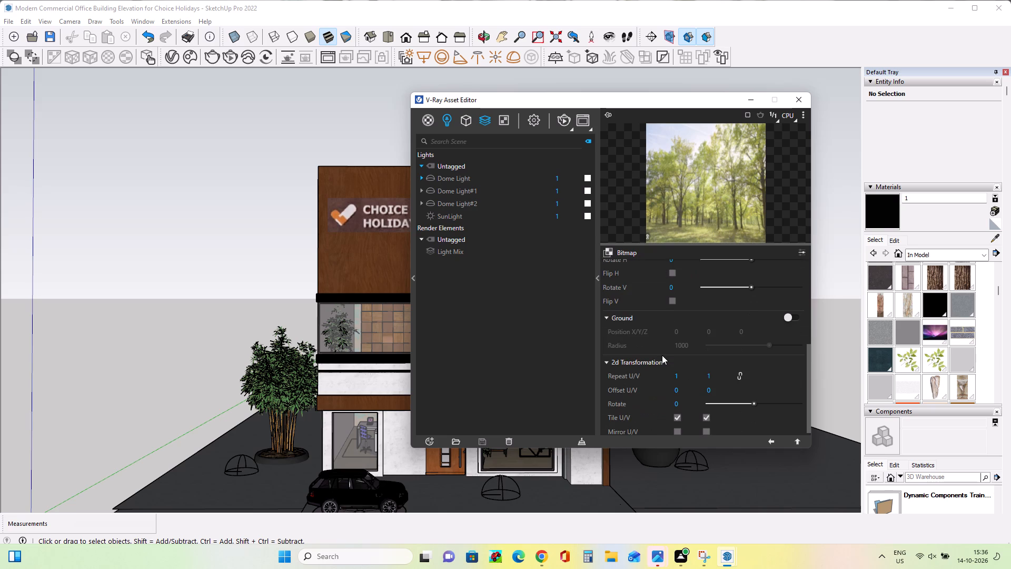
scroll(662, 355, "down", 8)
left_click(666, 358)
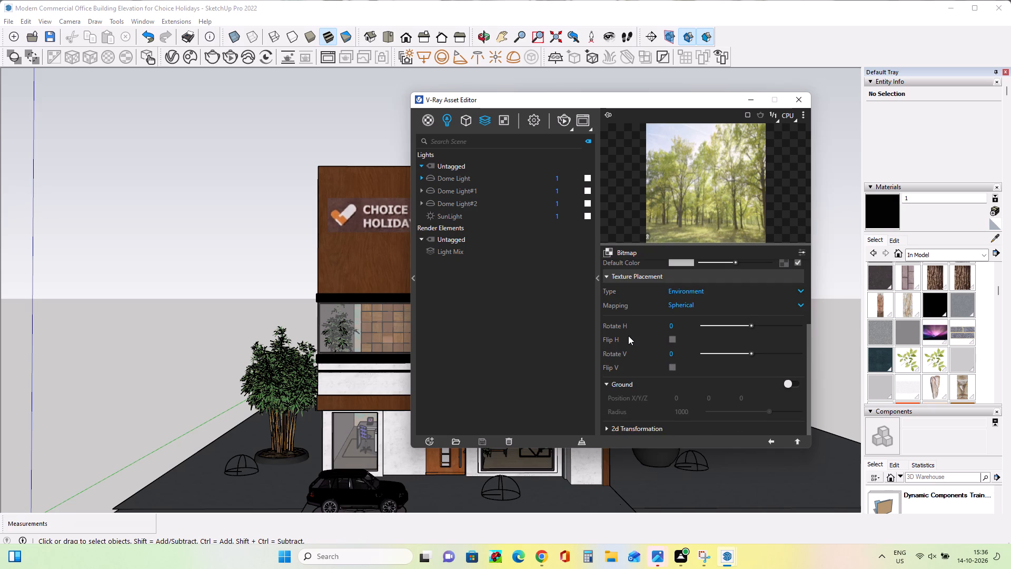
scroll(628, 336, "down", 3)
scroll(627, 336, "up", 12)
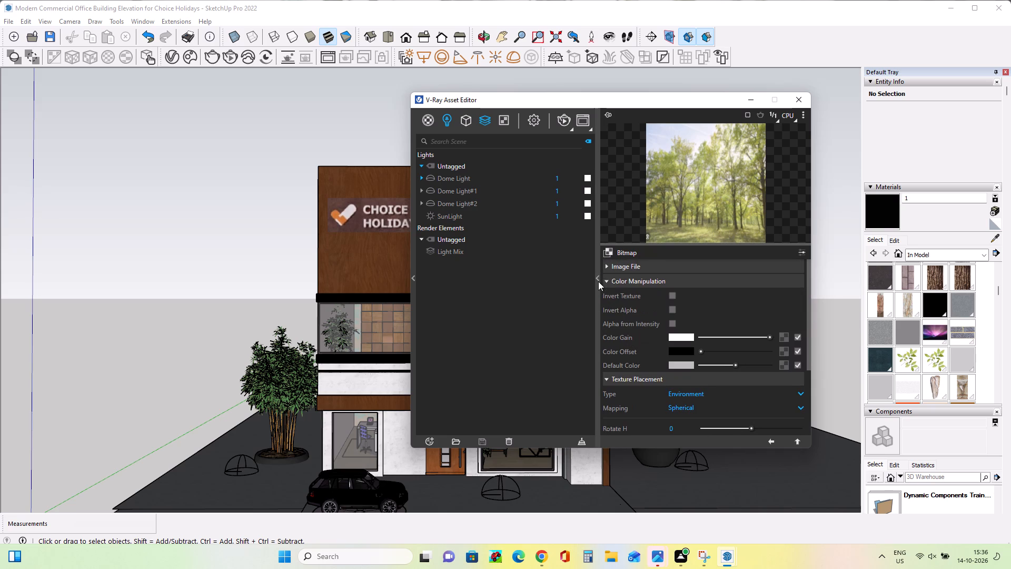
Review the bitmap's image file, colour and placement settings again for the Dome Light.
left_click(598, 280)
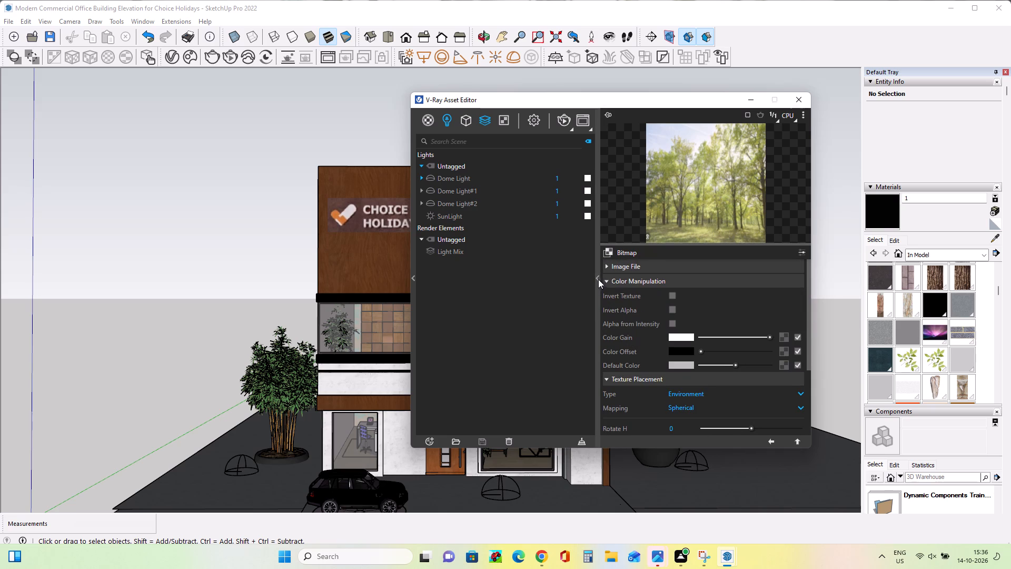
left_click(596, 278)
left_click(636, 263)
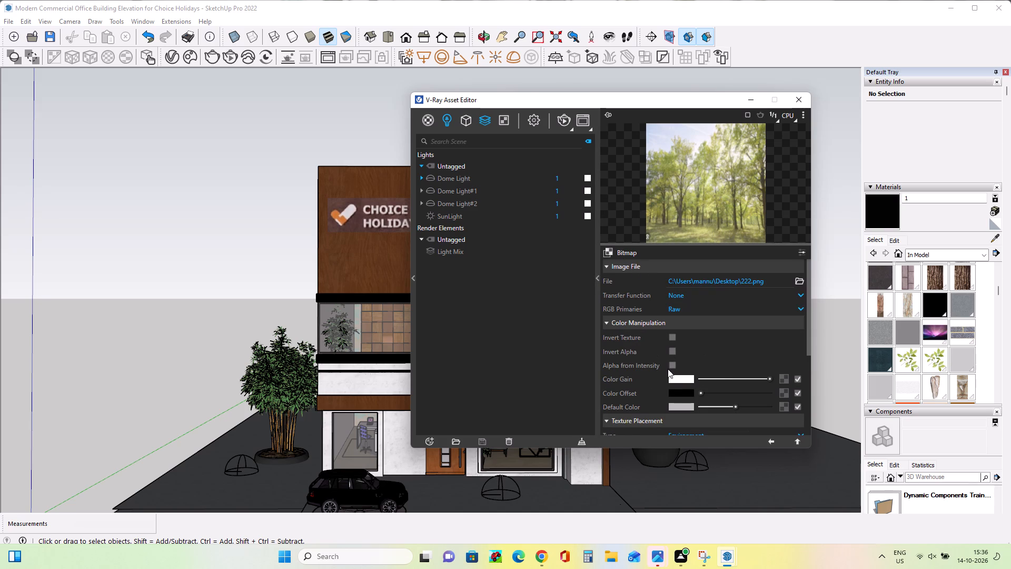
scroll(655, 351, "down", 3)
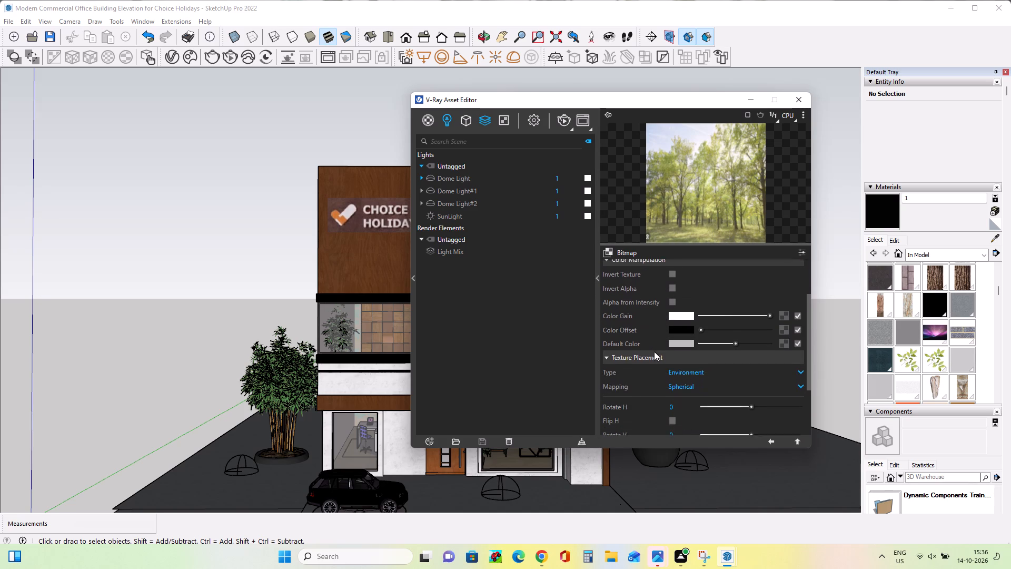
scroll(647, 387, "down", 3)
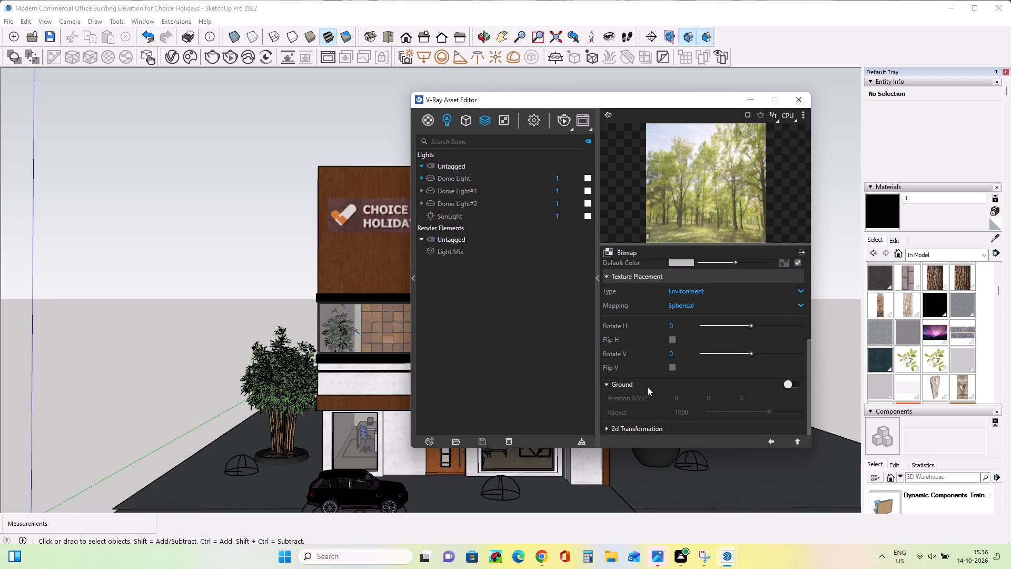
scroll(647, 387, "down", 4)
scroll(670, 381, "up", 12)
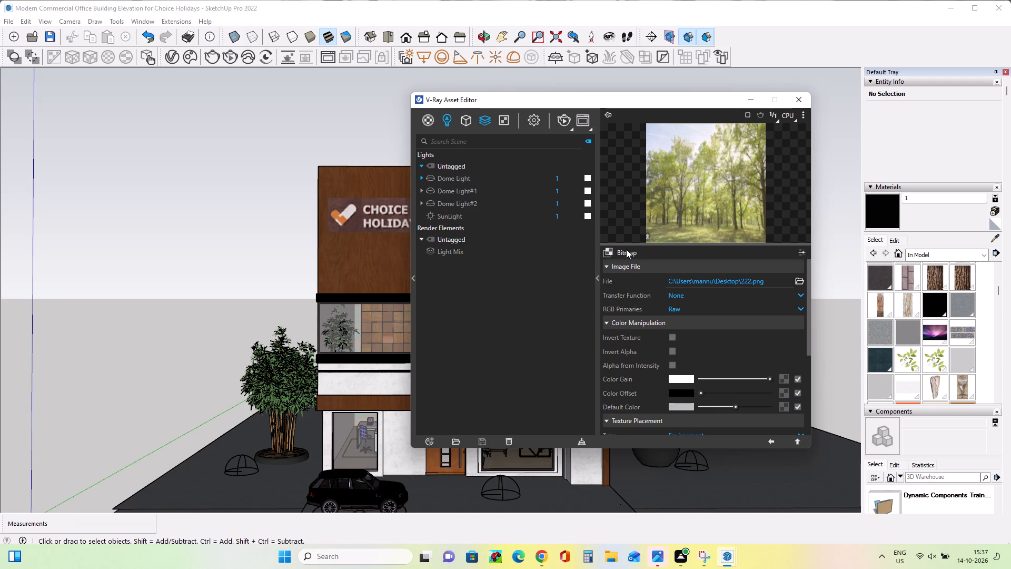
left_click(626, 249)
left_click(627, 251)
left_click(627, 264)
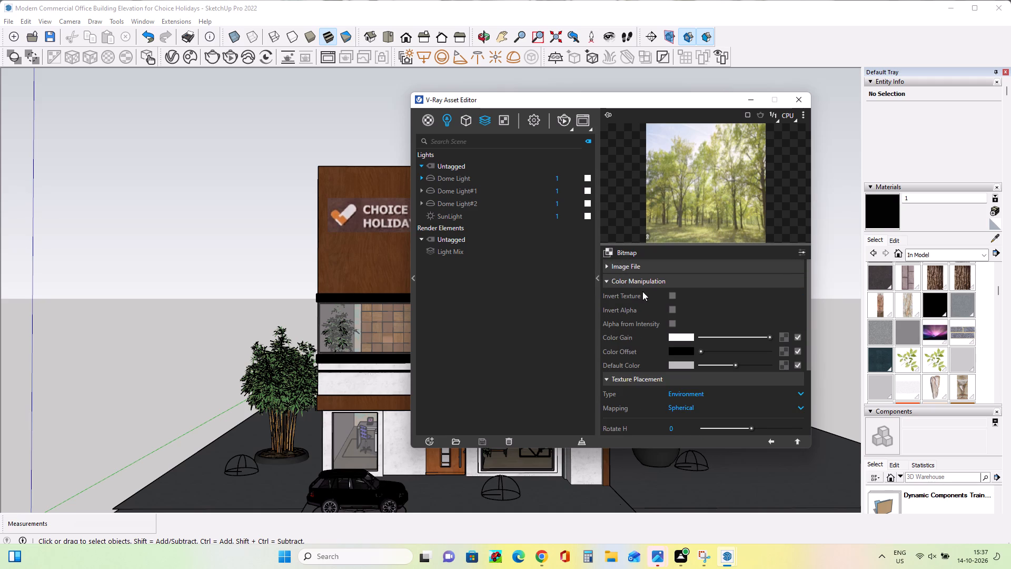
scroll(648, 307, "down", 2)
scroll(648, 307, "up", 3)
Return to the first Dome Light's parameters and set its intensity to 30.
left_click(795, 441)
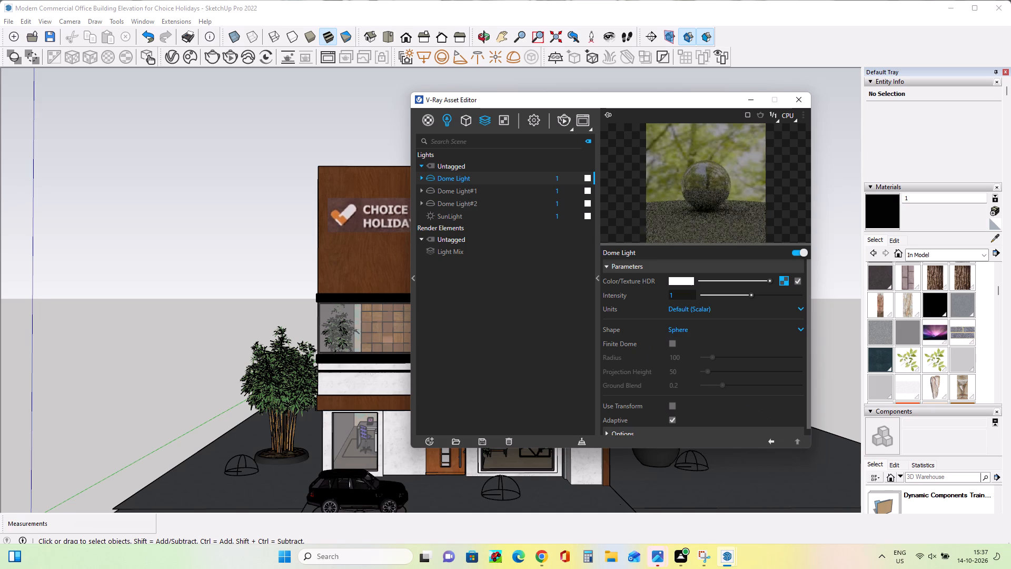
left_click(680, 298)
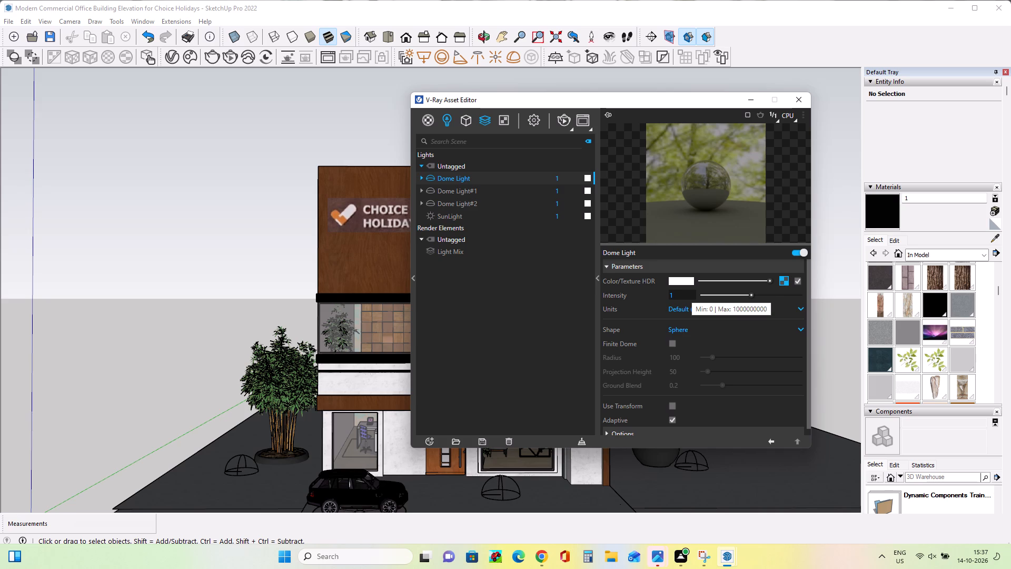
key("BackSpace")
type("30")
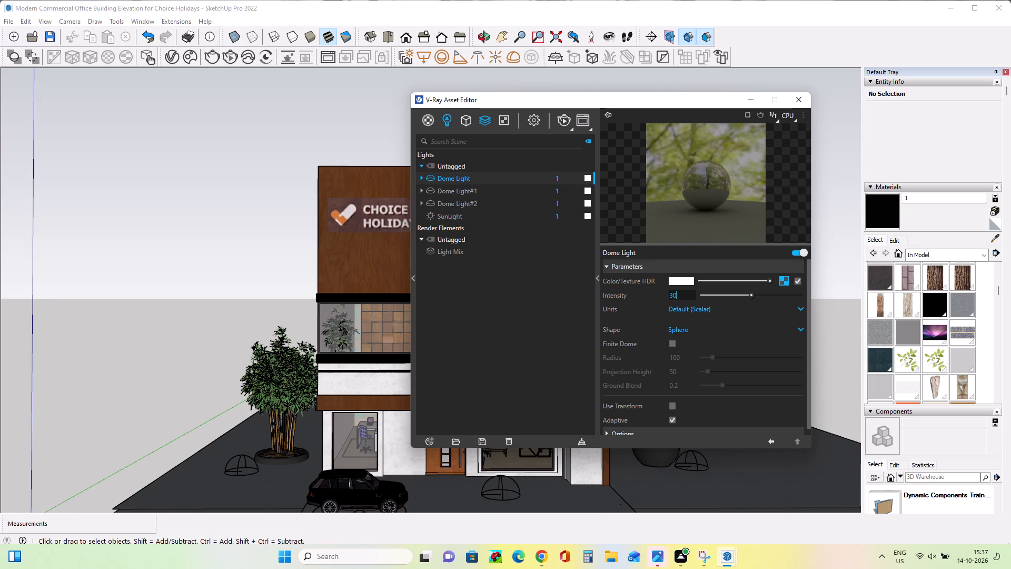
Start a V-Ray render of the building scene and try to bring its render window forward.
left_click(561, 119)
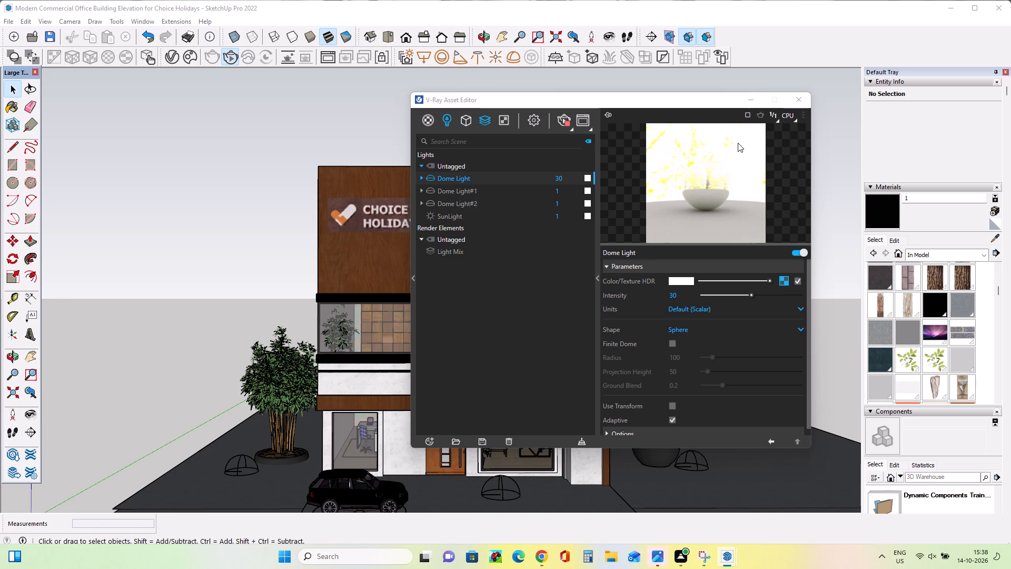
left_click(731, 561)
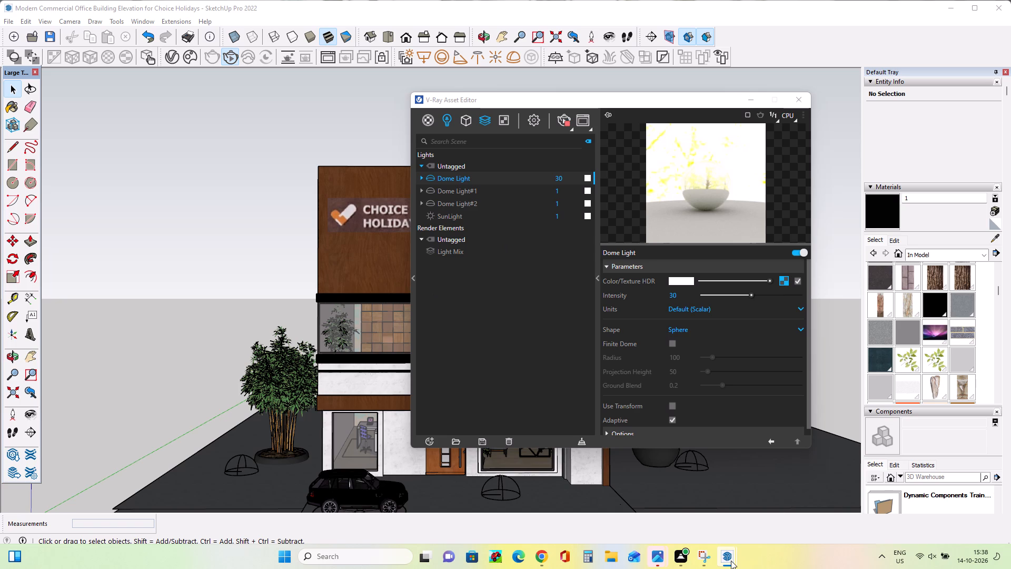
left_click(731, 558)
left_click(727, 561)
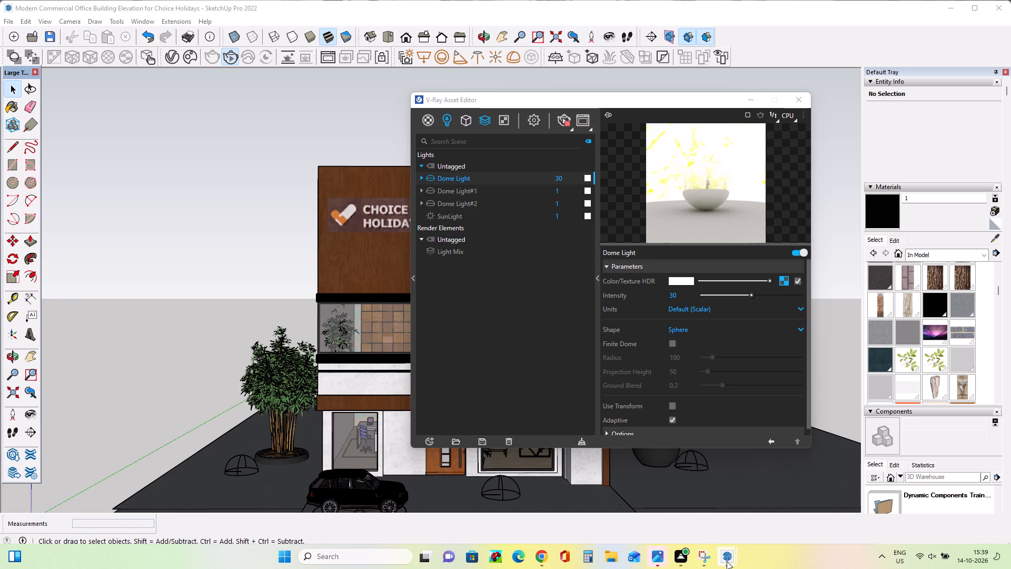
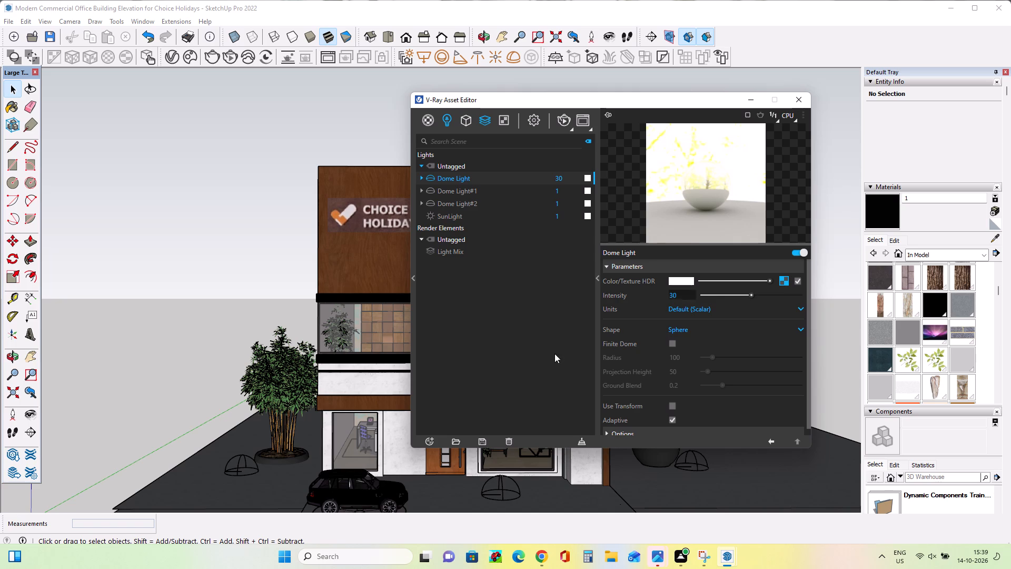
Start another V-Ray render of the building scene with the current Dome Light settings.
left_click(564, 120)
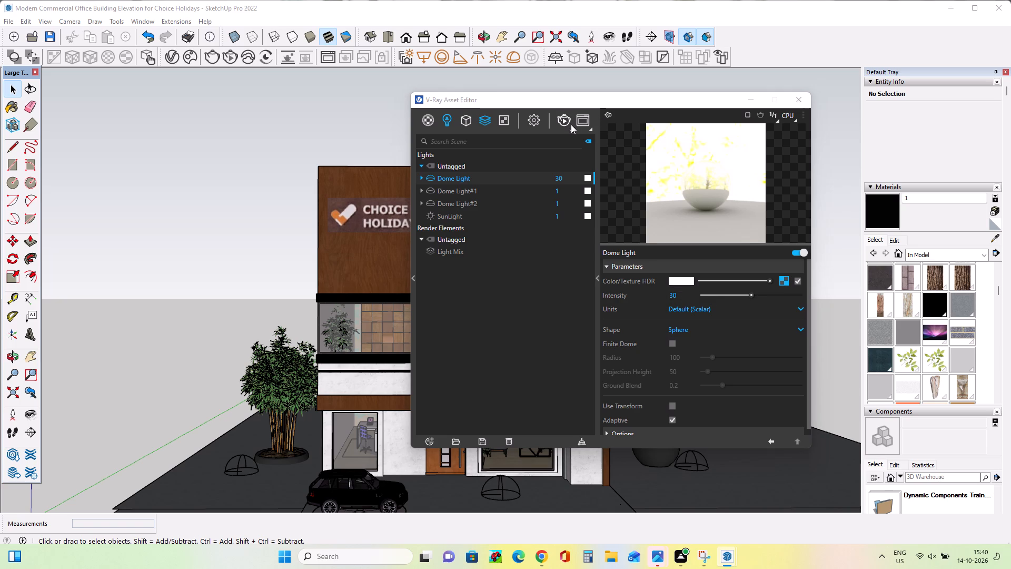
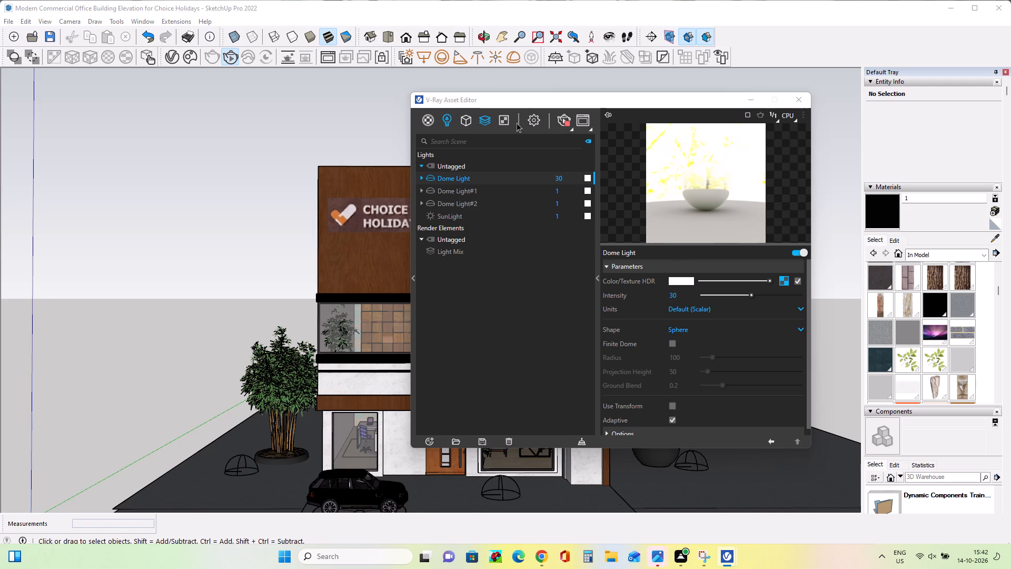
Stop the running V-Ray render and close the Asset Editor to get back to the model.
left_click(565, 116)
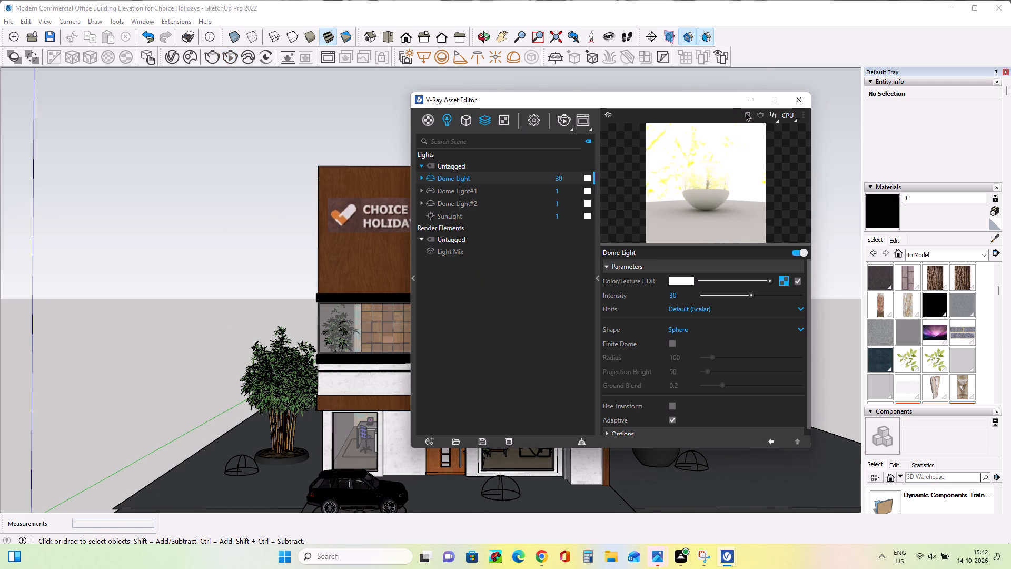
left_click(754, 99)
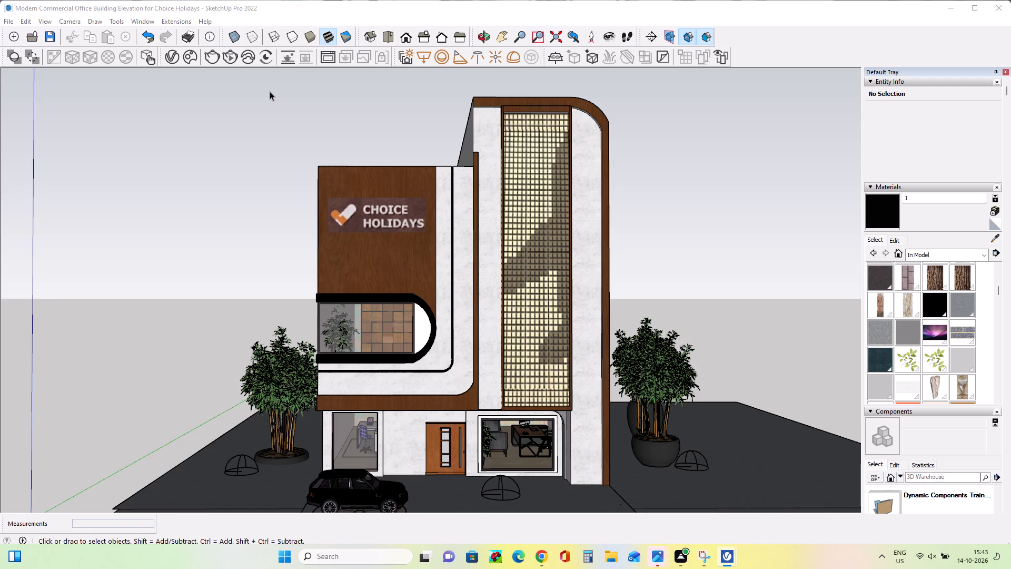
left_click(177, 58)
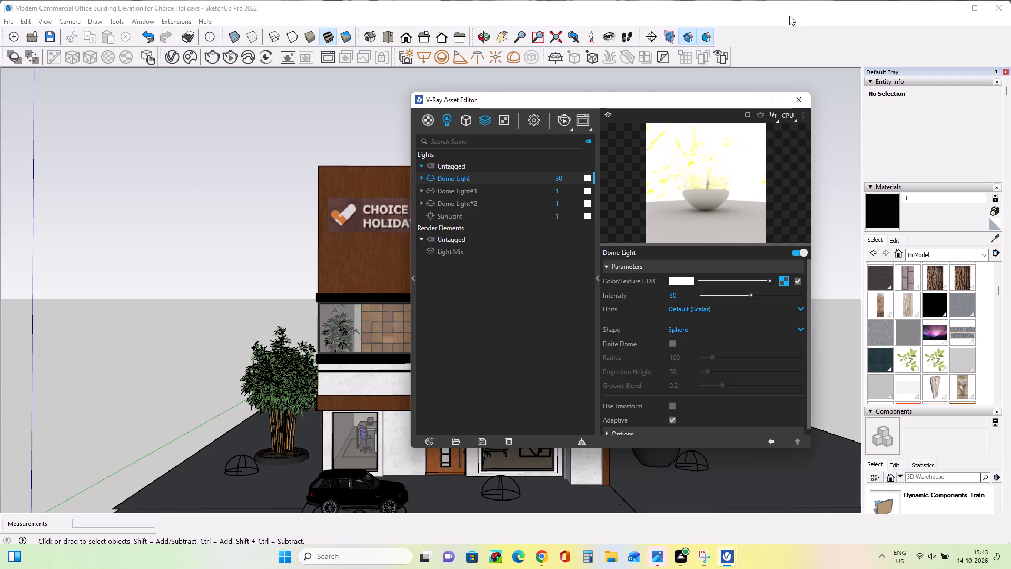
left_click(804, 102)
Delete the three dome light objects placed on the ground in front of and on both sides of the building.
left_click(503, 492)
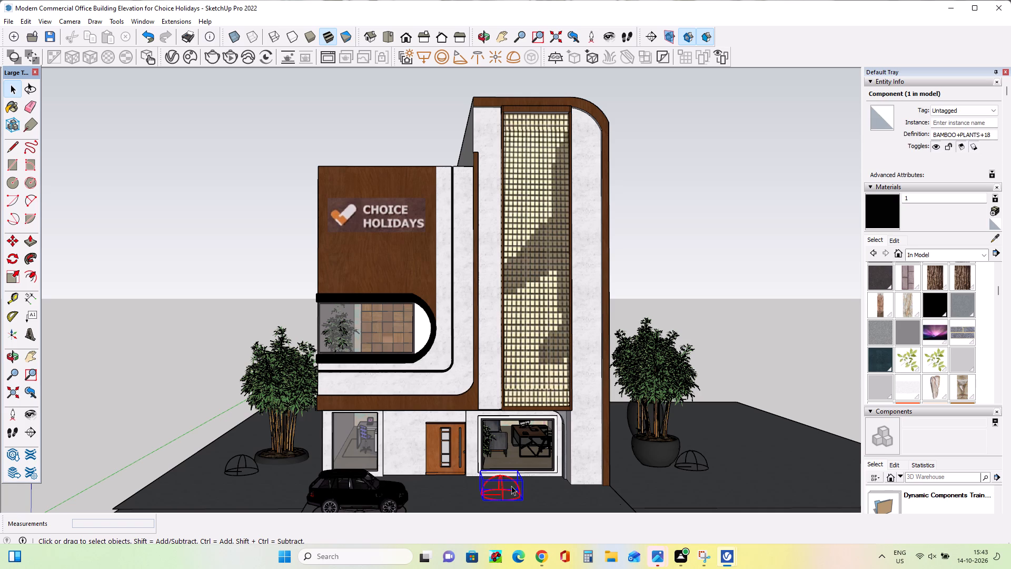
key("Delete")
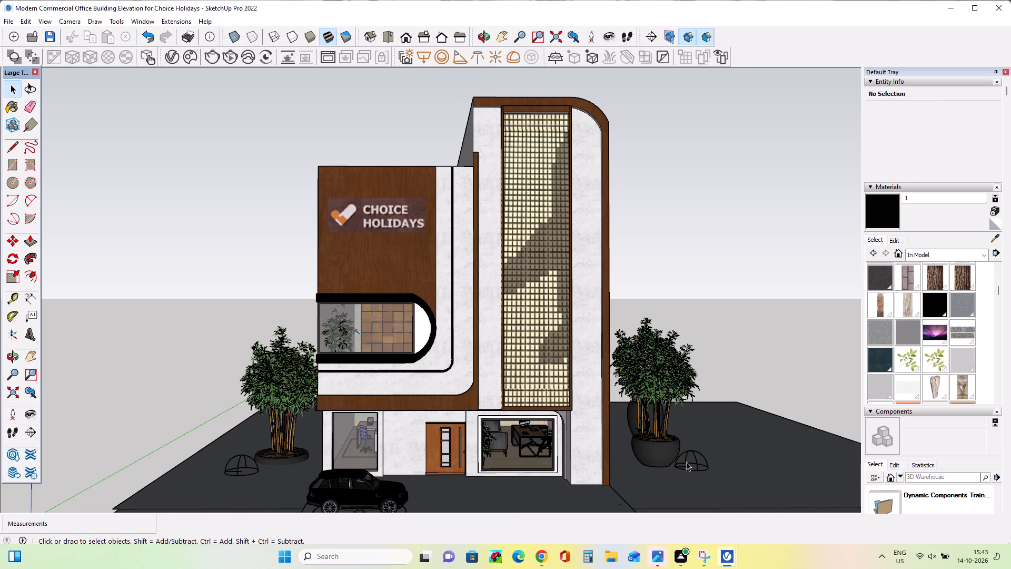
left_click(686, 462)
key("Delete")
left_click(244, 471)
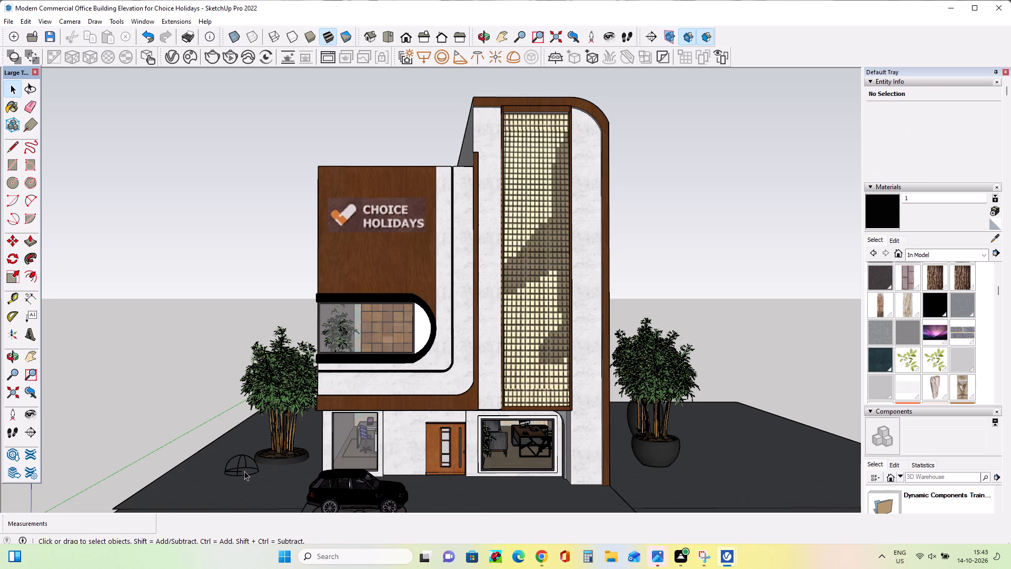
left_click(242, 472)
key("Delete")
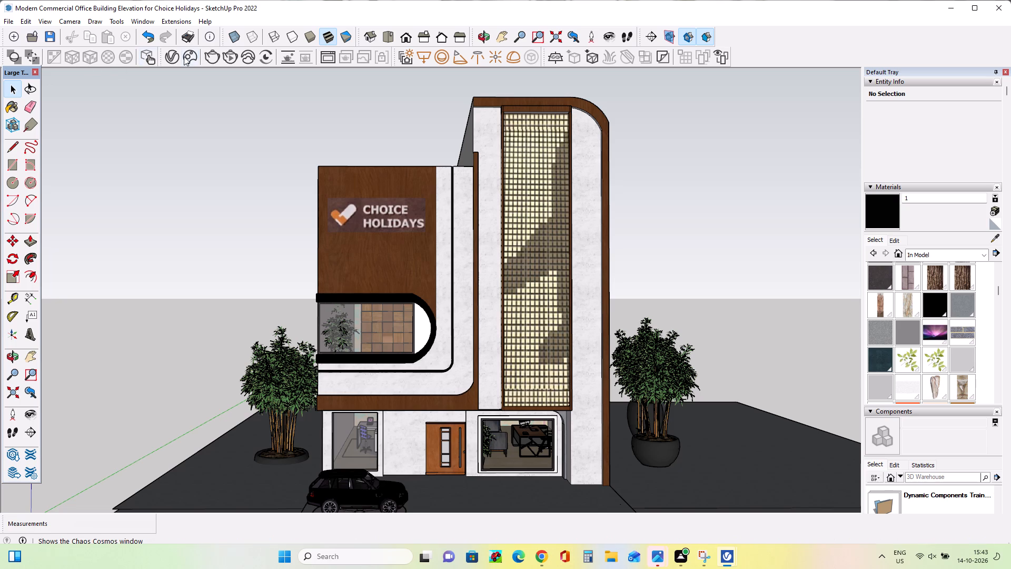
Permanently delete the first Dome Light asset from the V-Ray scene lights.
left_click(168, 55)
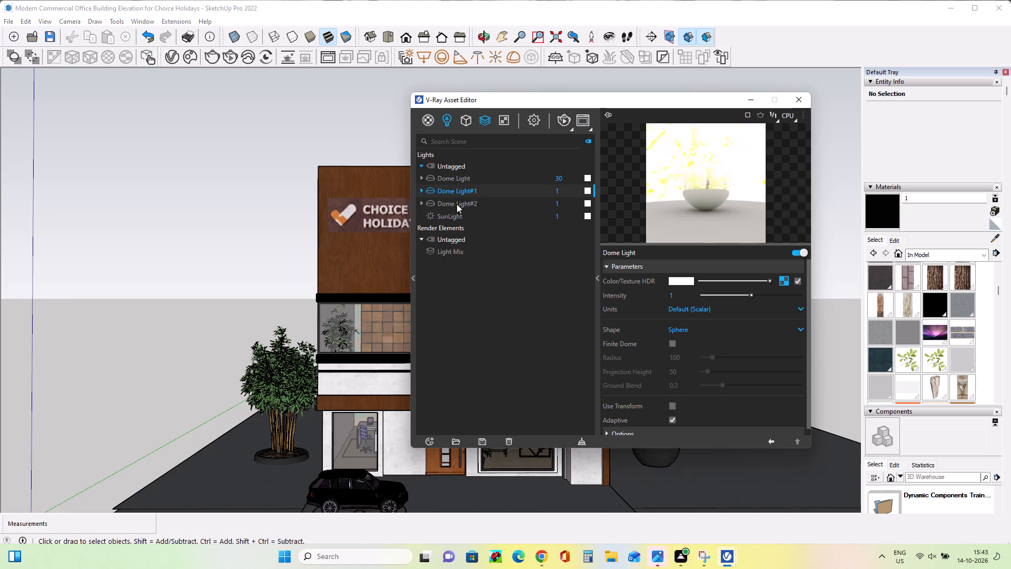
left_click(460, 216)
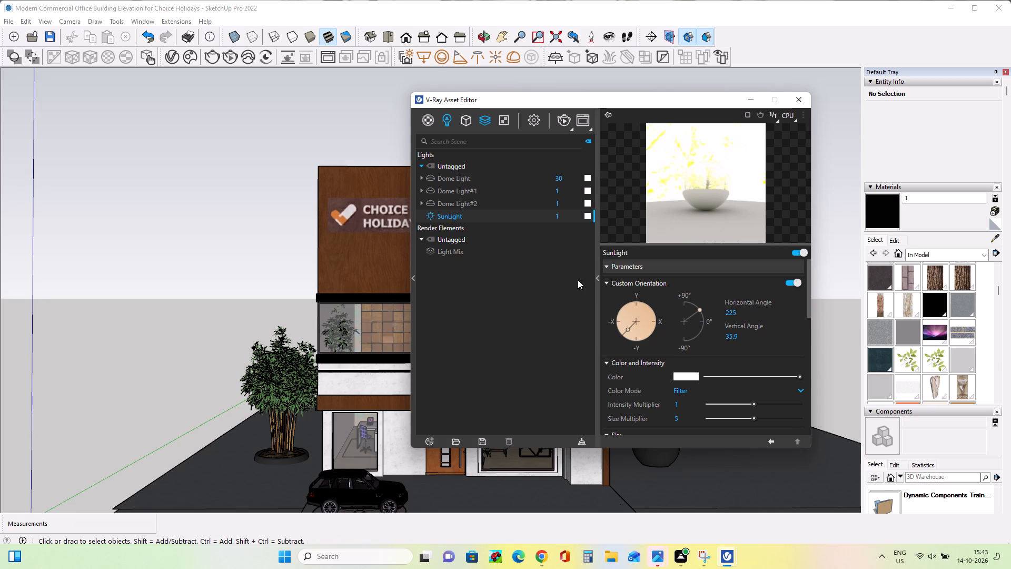
left_click(464, 178)
right_click(464, 178)
right_click(464, 178)
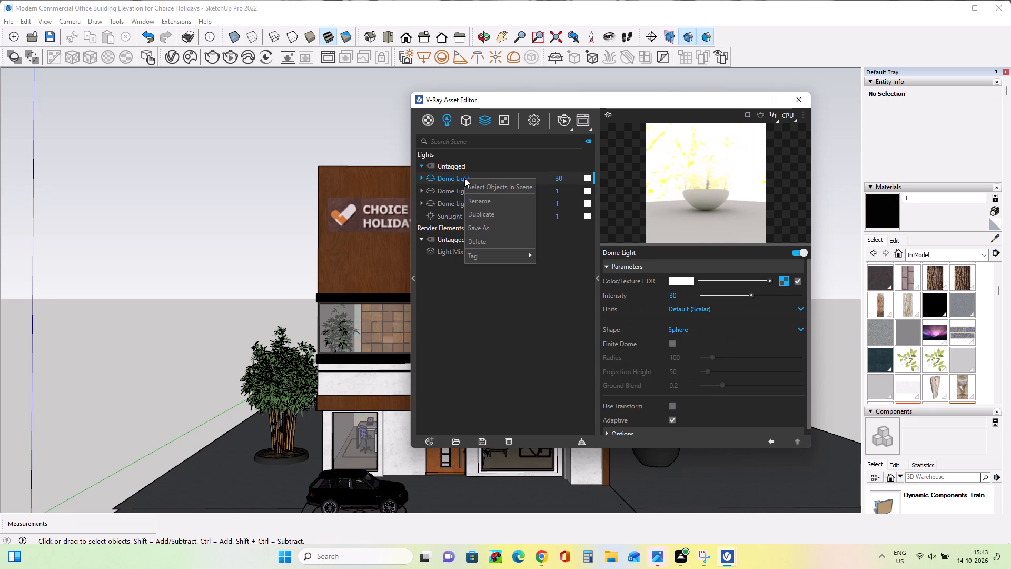
left_click(507, 241)
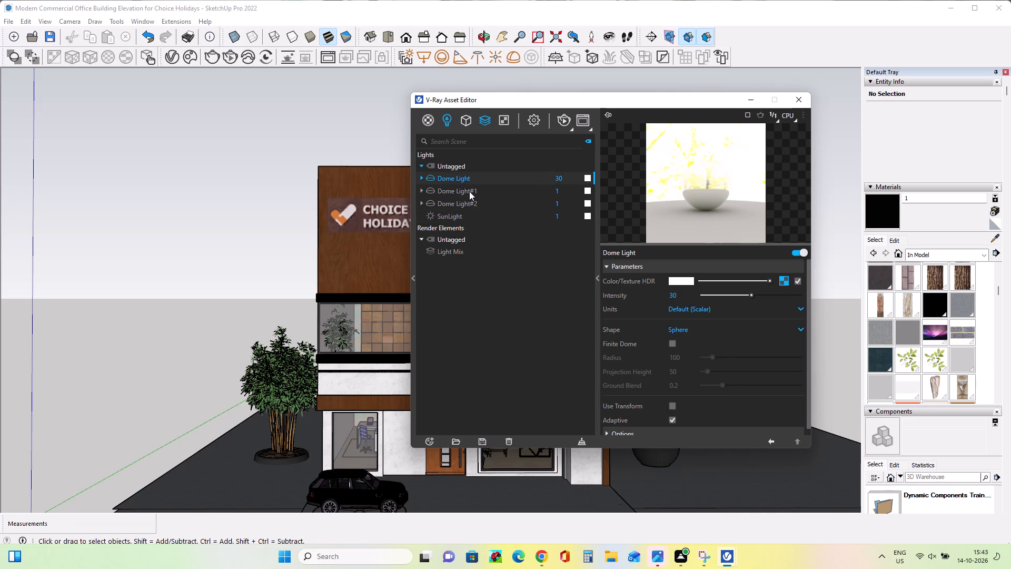
left_click(469, 191)
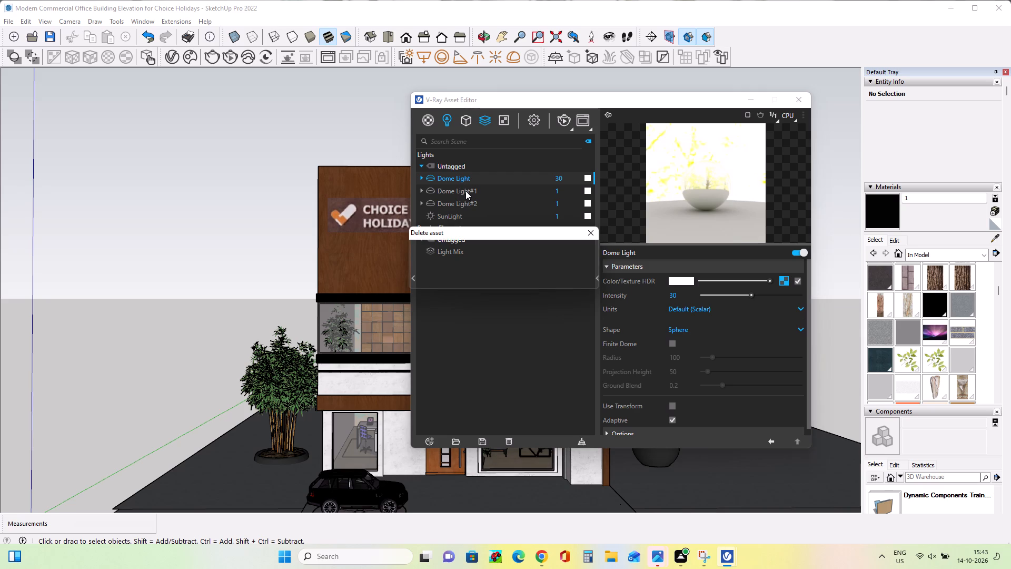
left_click(465, 191)
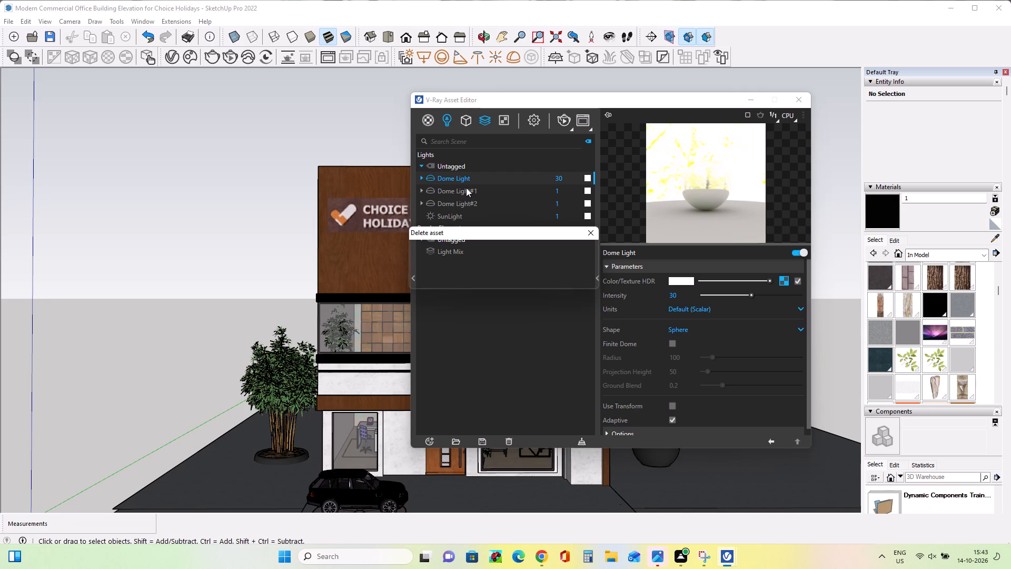
right_click(466, 188)
left_click(433, 234)
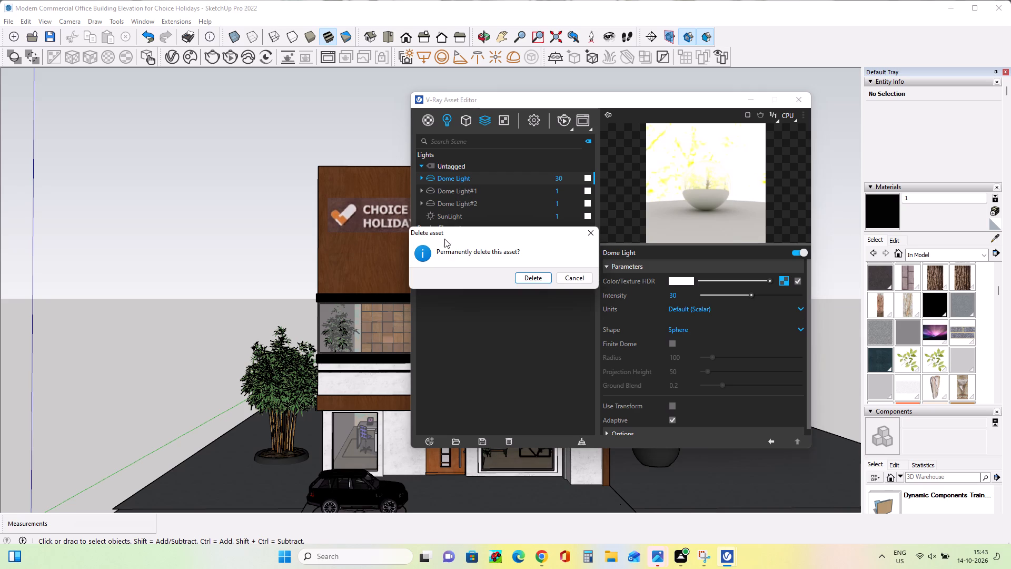
left_click(534, 282)
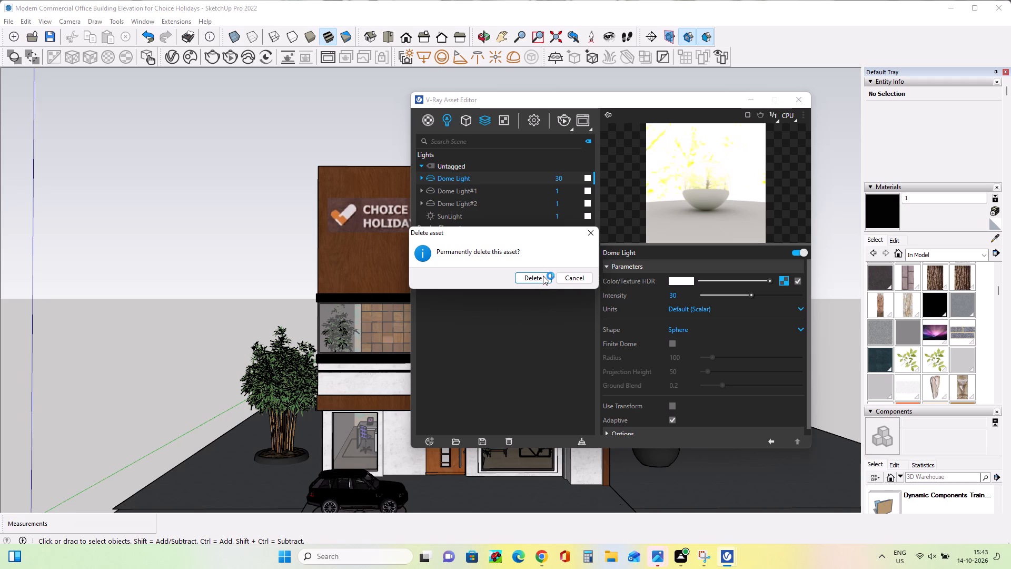
left_click(543, 276)
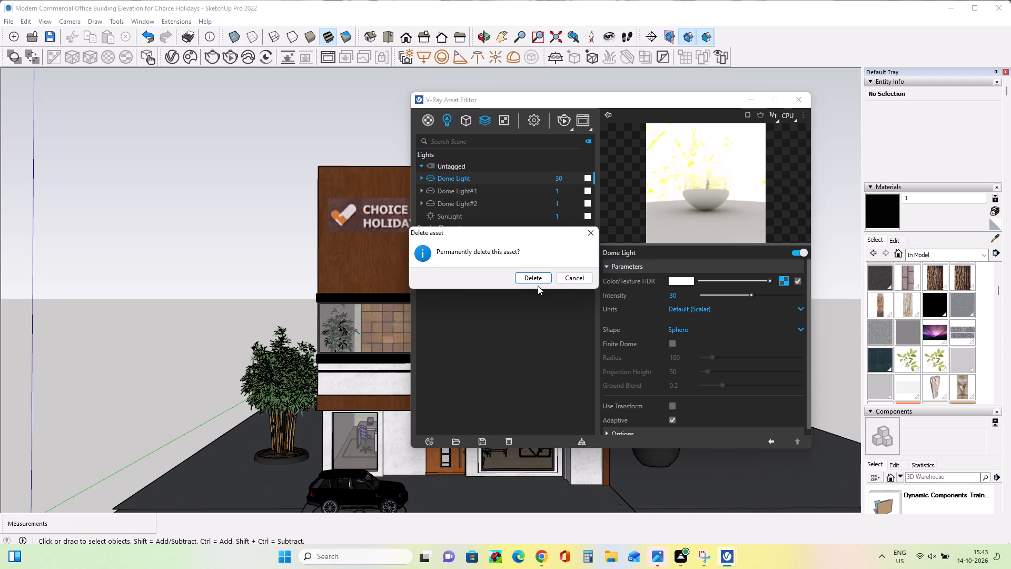
left_click(534, 279)
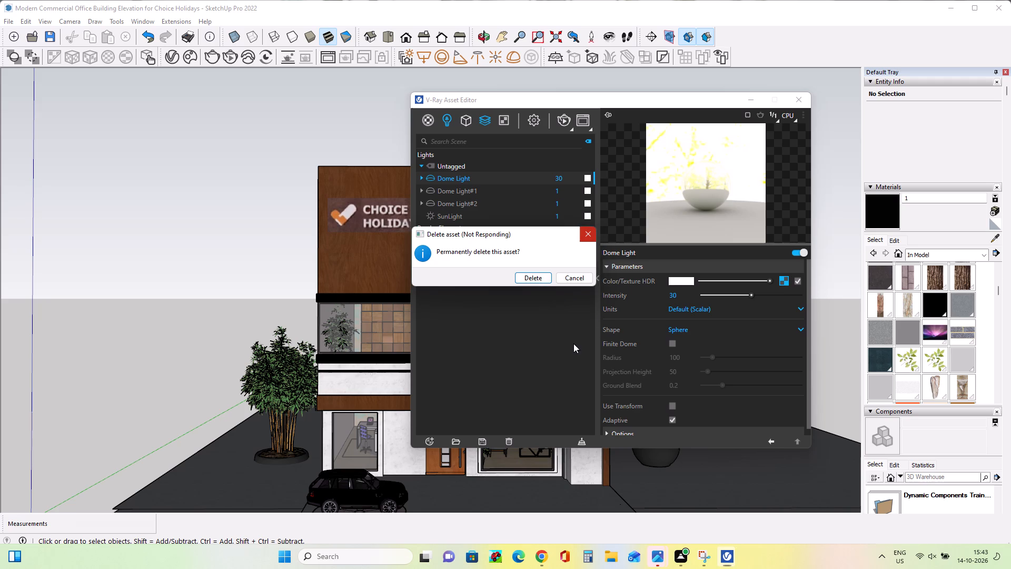
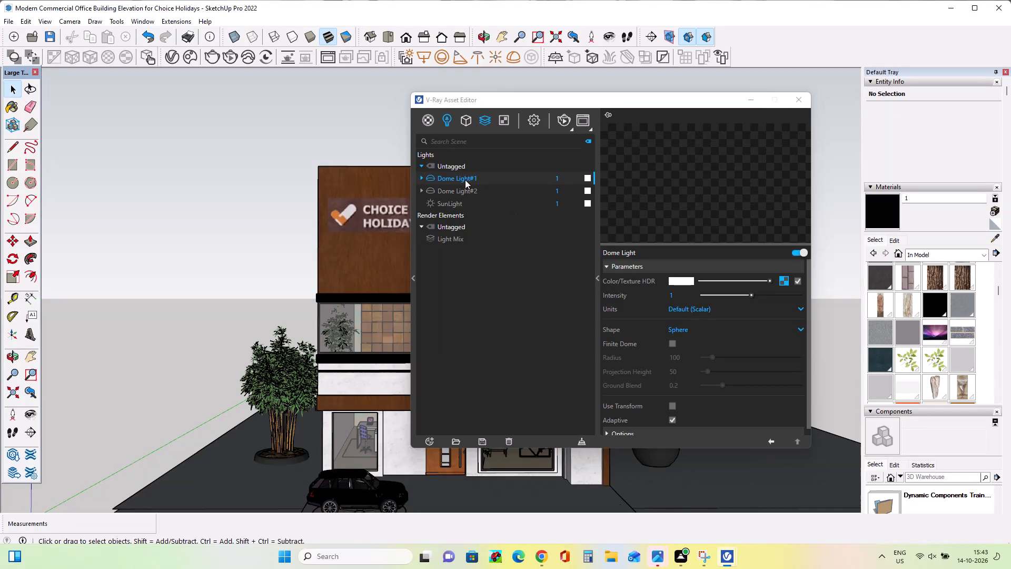
Permanently delete the remaining Dome Light#1 and Dome Light#2 assets from the V-Ray scene lights.
right_click(465, 180)
right_click(465, 180)
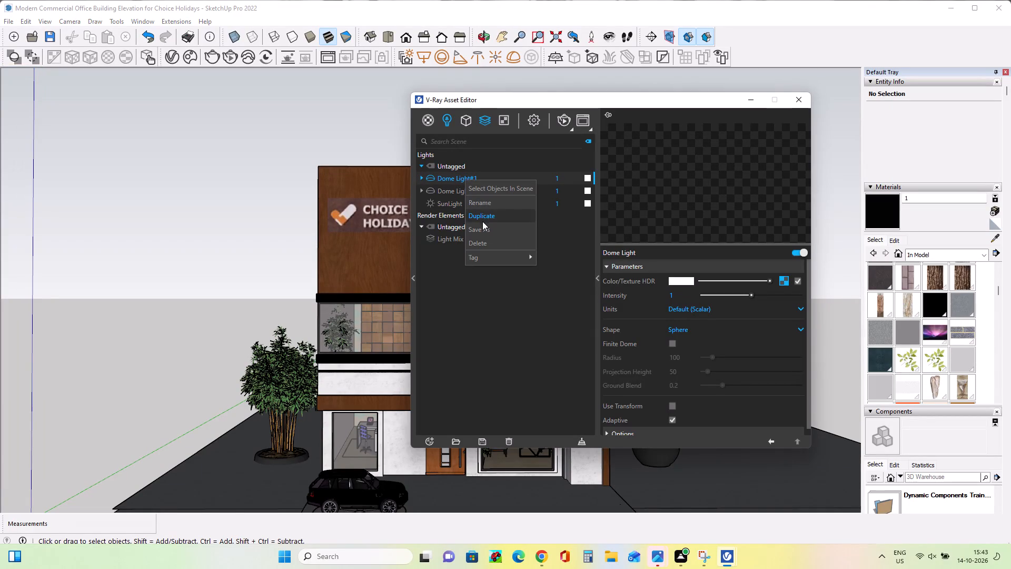
left_click(492, 244)
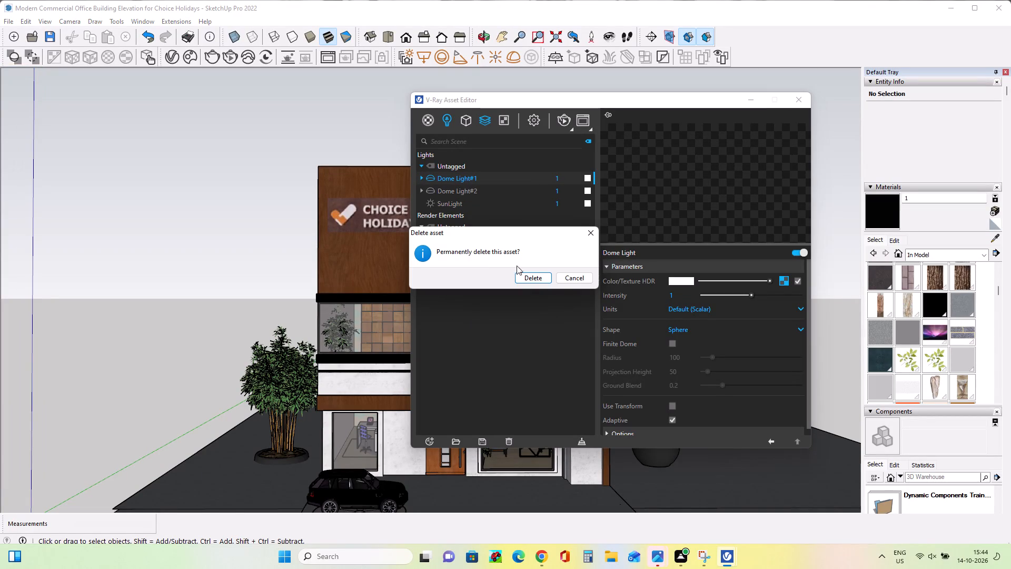
left_click(538, 281)
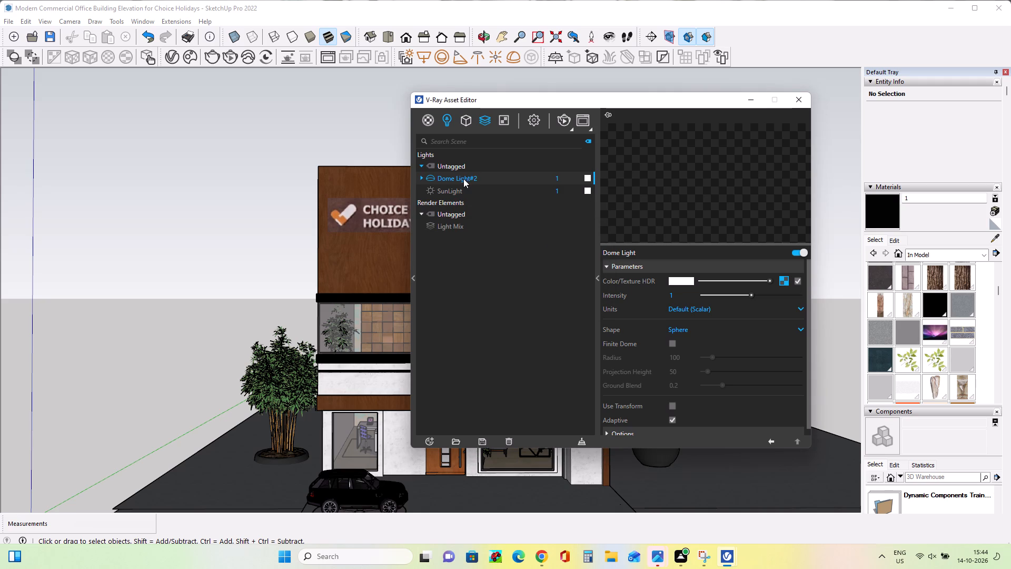
right_click(463, 179)
left_click(499, 237)
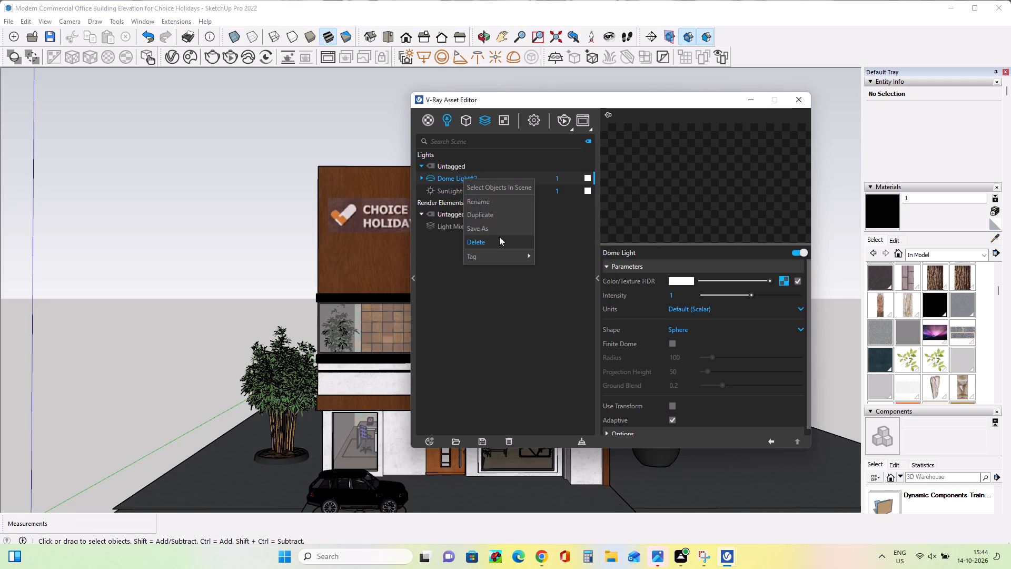
left_click(537, 280)
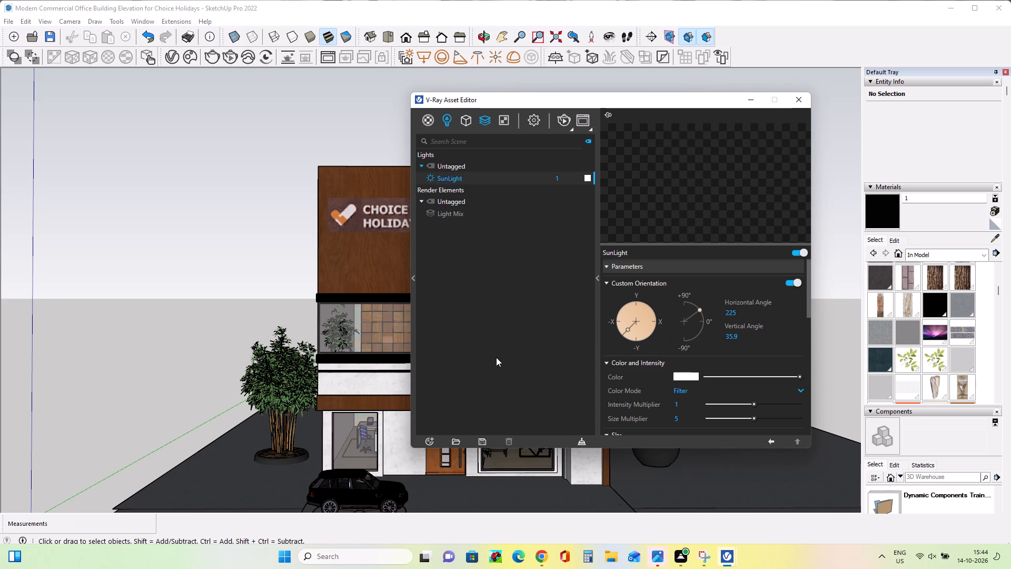
Start an interactive V-Ray render of the building elevation and close the Asset Editor.
left_click(566, 119)
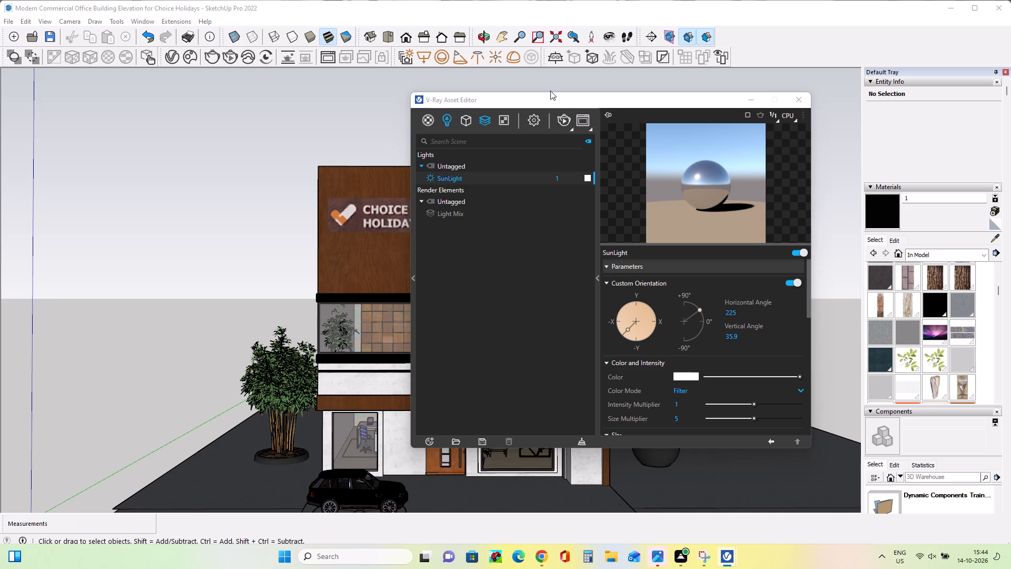
left_click(563, 118)
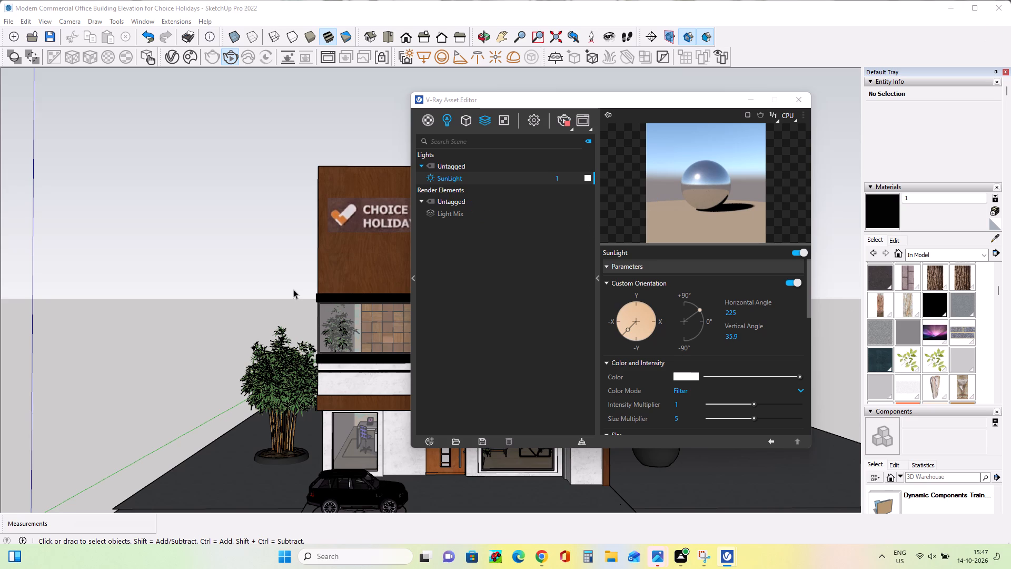
left_click(805, 104)
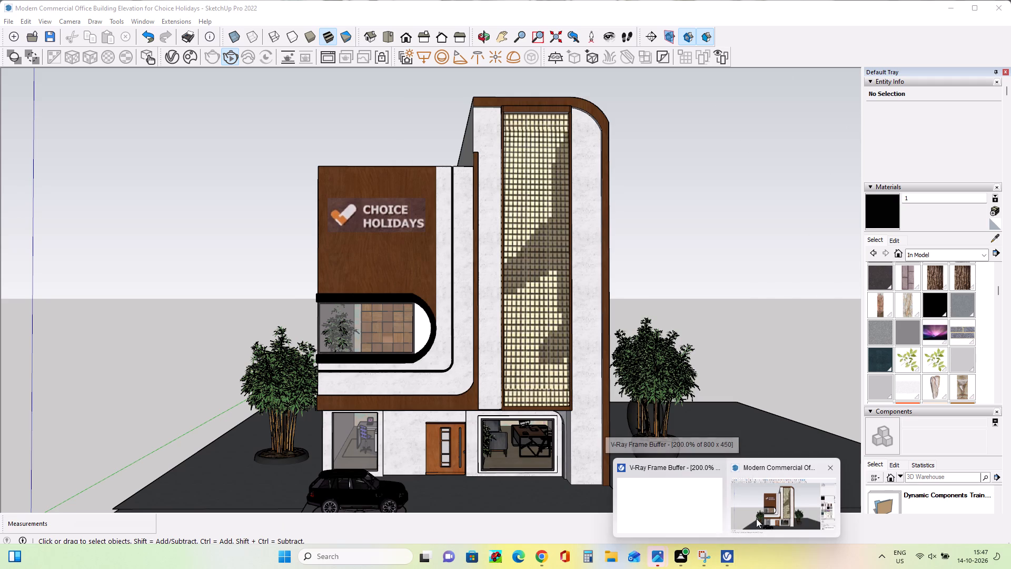
Close the V-Ray Frame Buffer window and return to the building model.
left_click(758, 515)
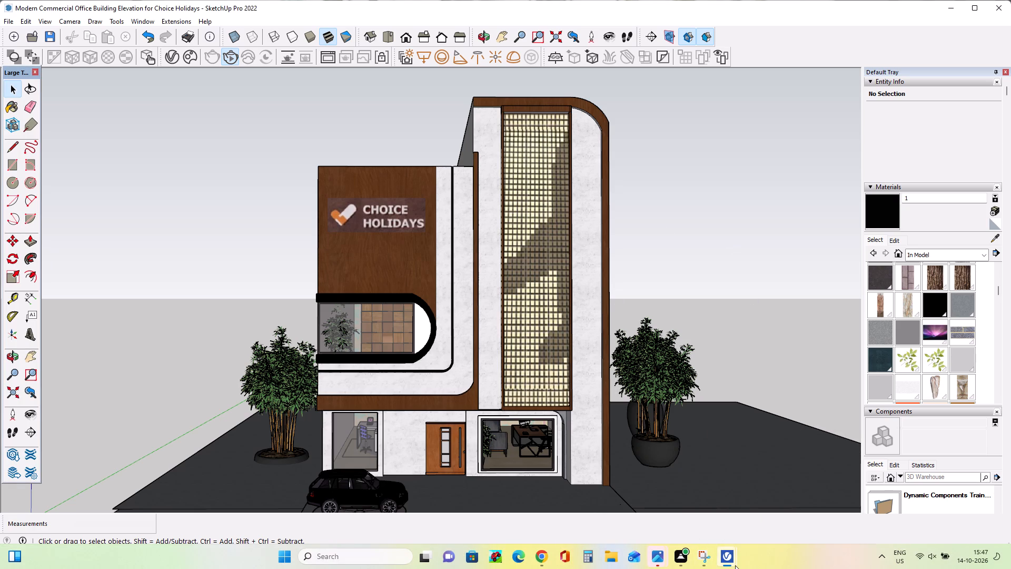
left_click(662, 493)
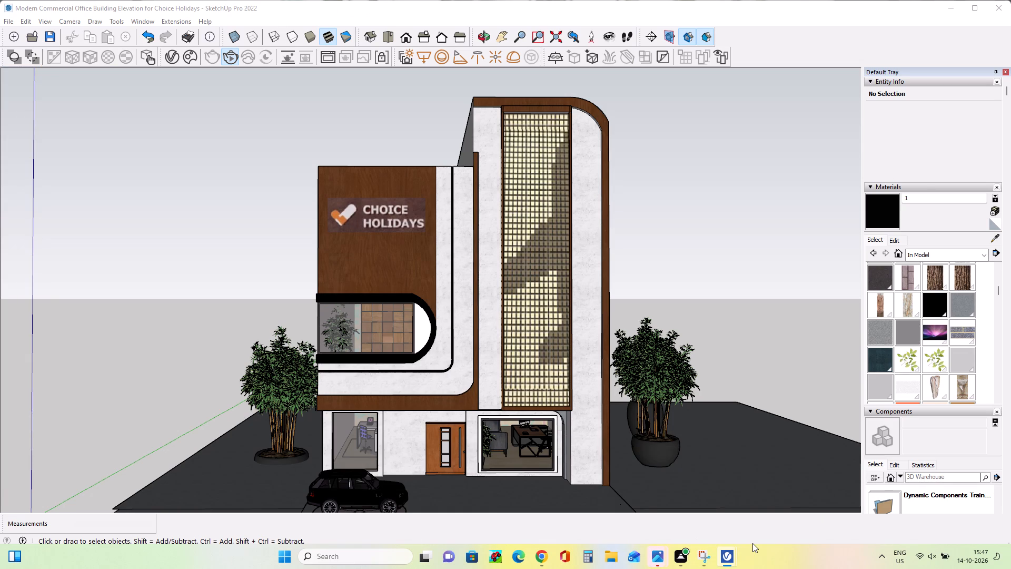
left_click(724, 556)
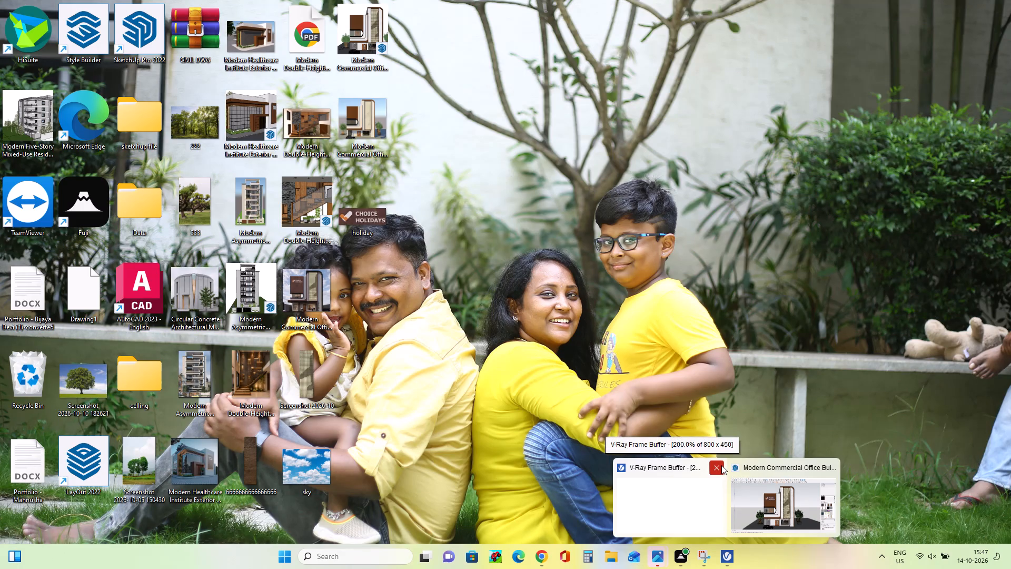
left_click(721, 465)
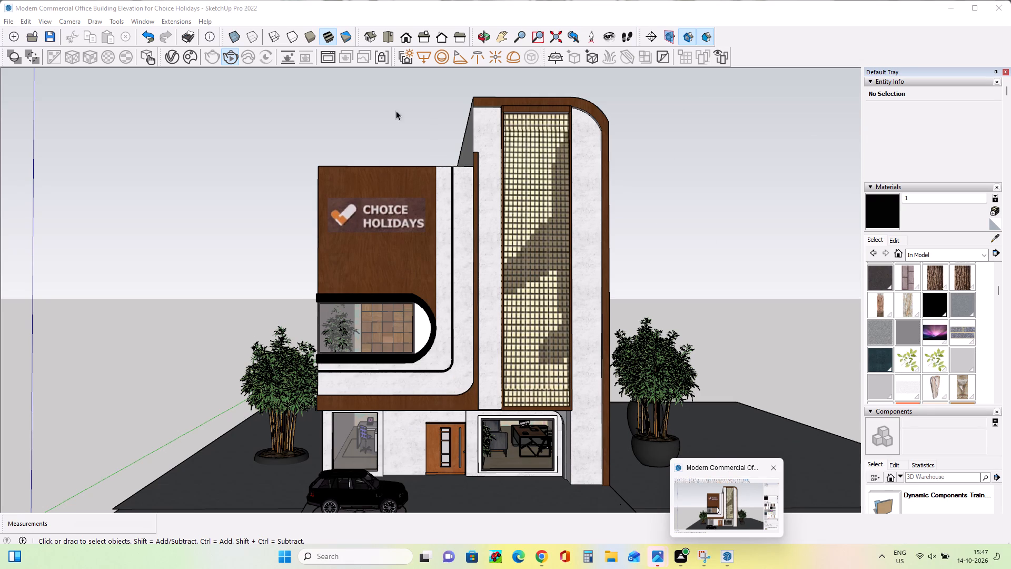
Reopen the V-Ray Asset Editor from the model view.
left_click(504, 39)
left_click(696, 222)
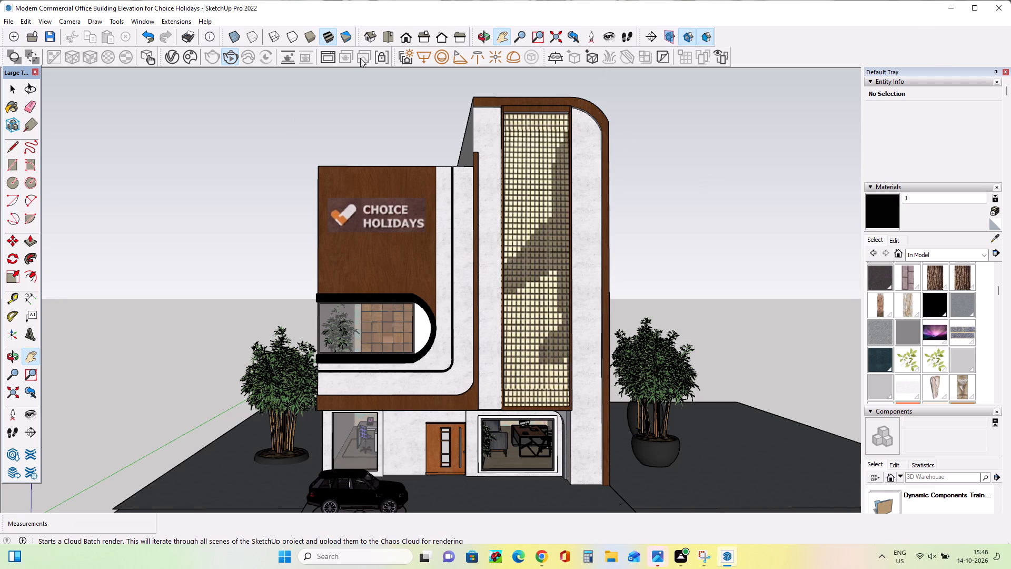
left_click(170, 55)
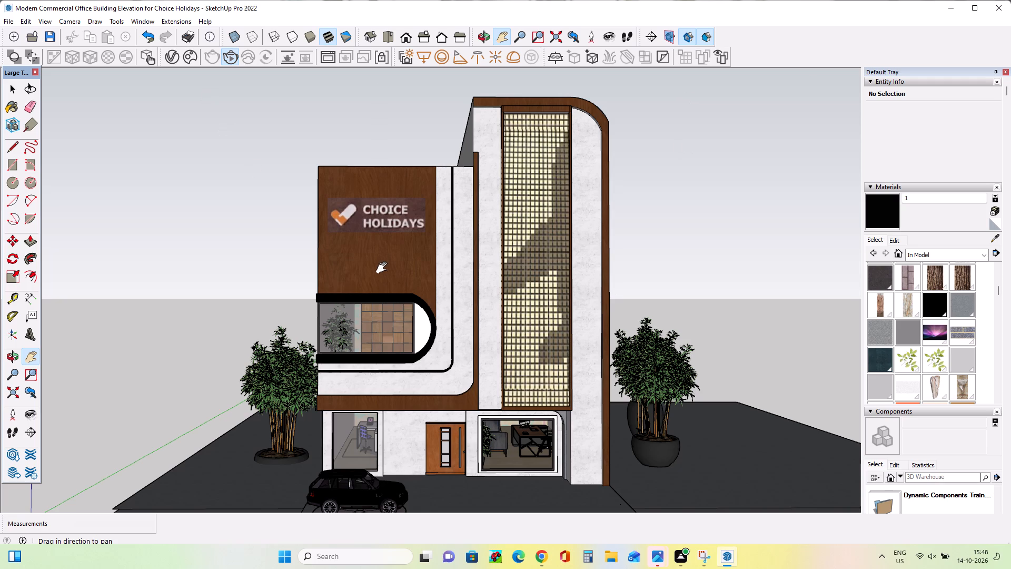
left_click(174, 59)
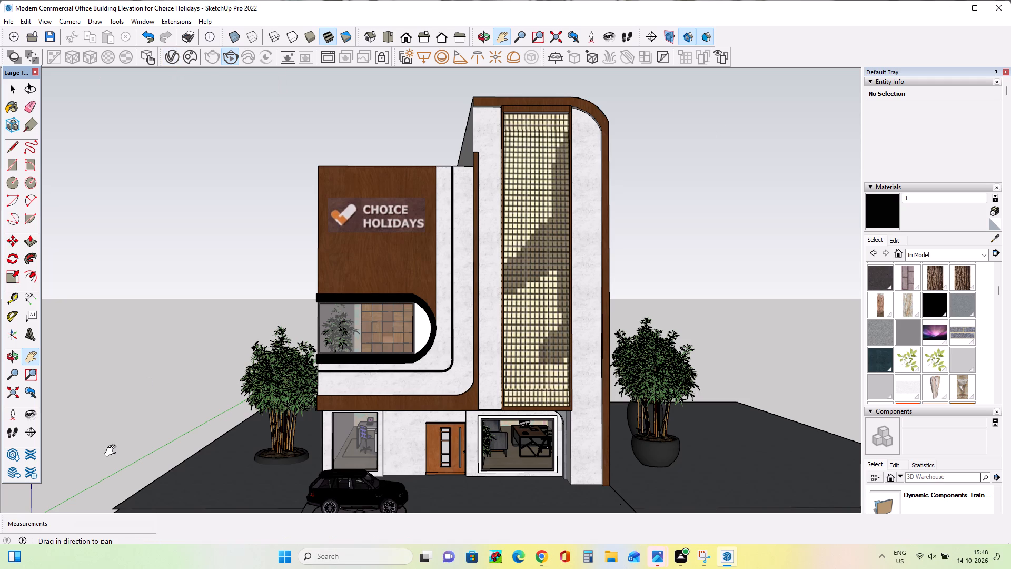
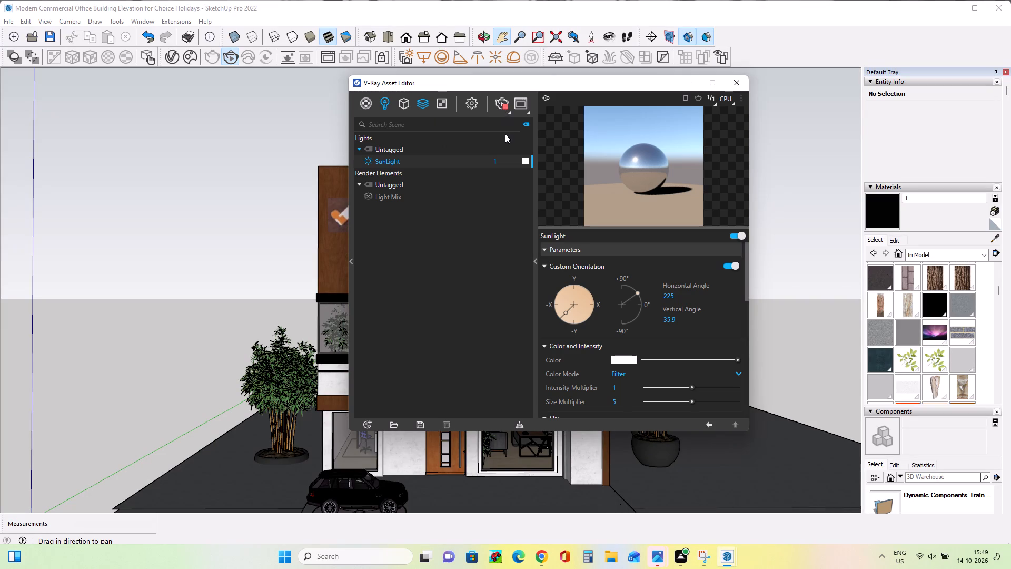
Stop the running interactive V-Ray render and restart it with only the SunLight lighting the building elevation.
left_click(504, 104)
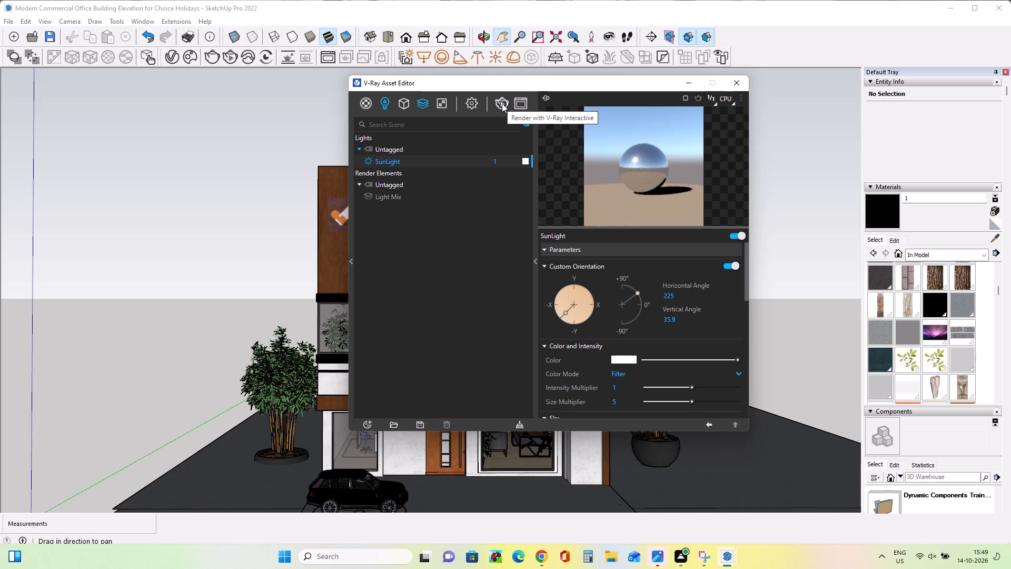
left_click(502, 103)
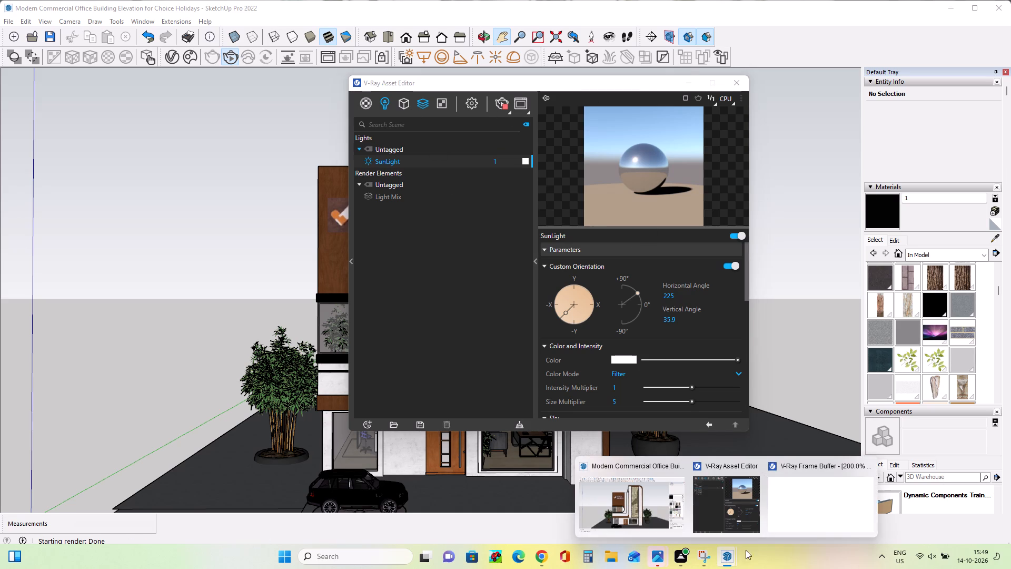
Try to bring the V-Ray Frame Buffer window to the front to view the restarted render.
left_click(807, 506)
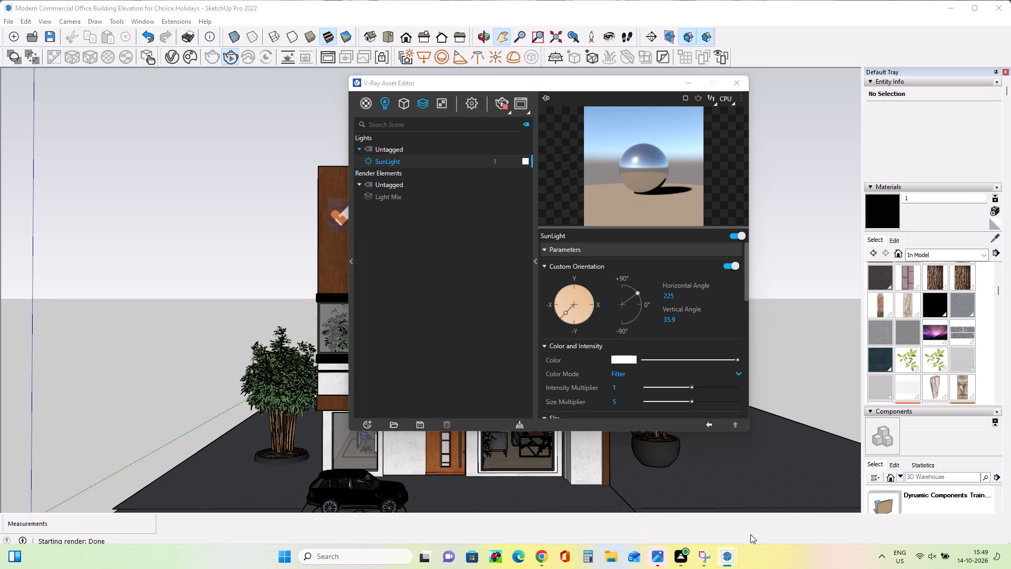
left_click(718, 557)
left_click(832, 489)
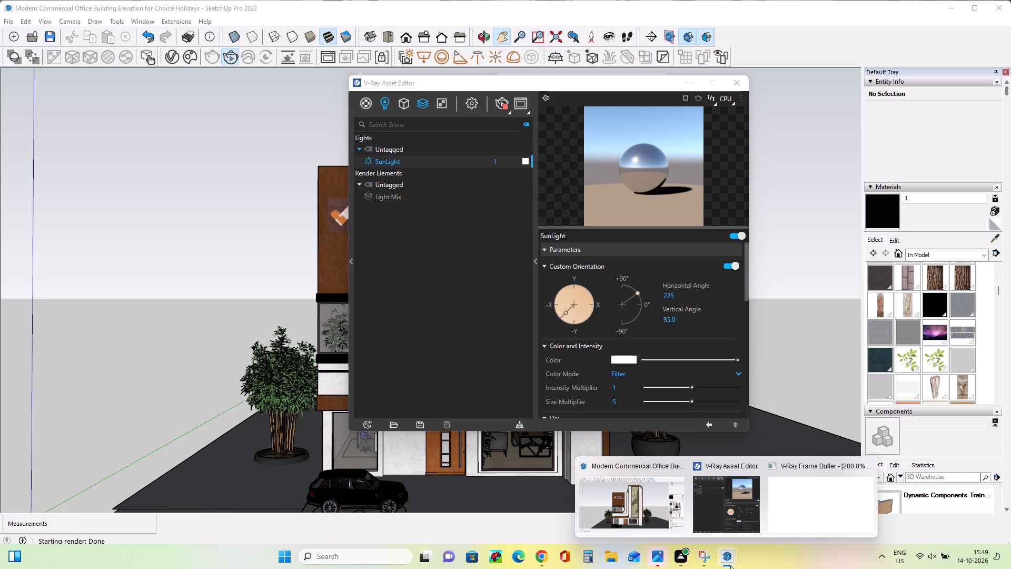
left_click(730, 566)
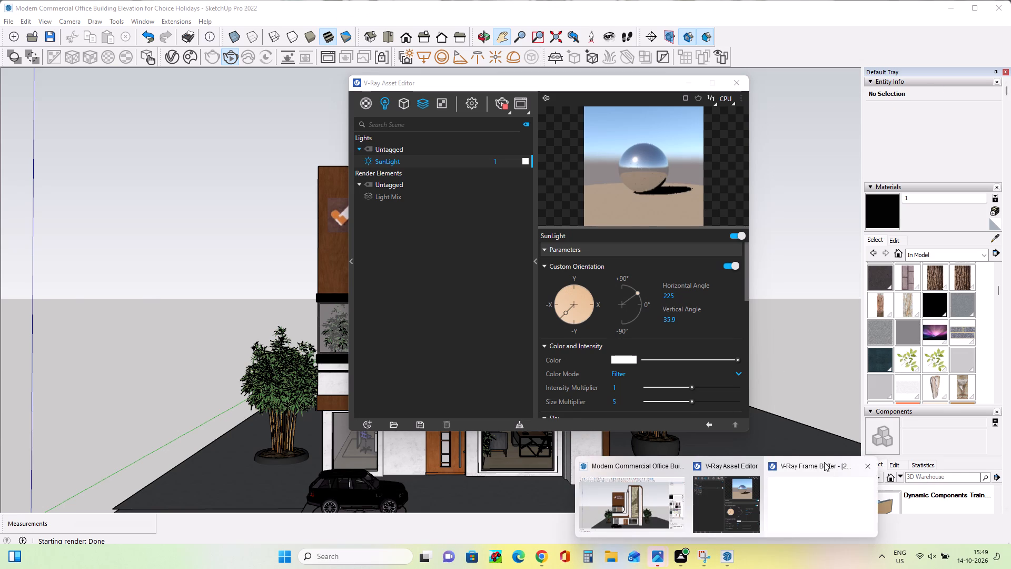
left_click(824, 462)
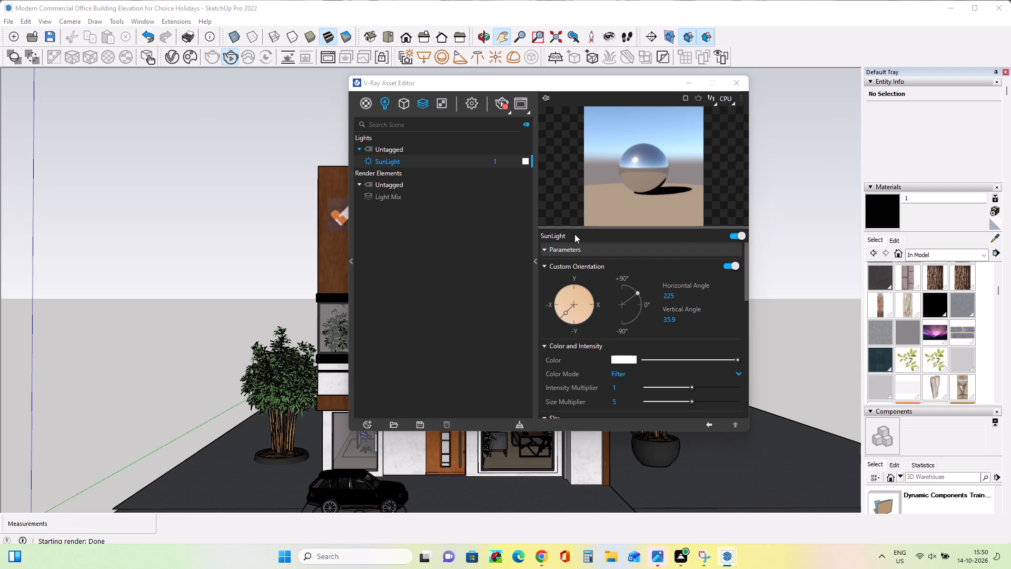
left_click(717, 567)
left_click(810, 495)
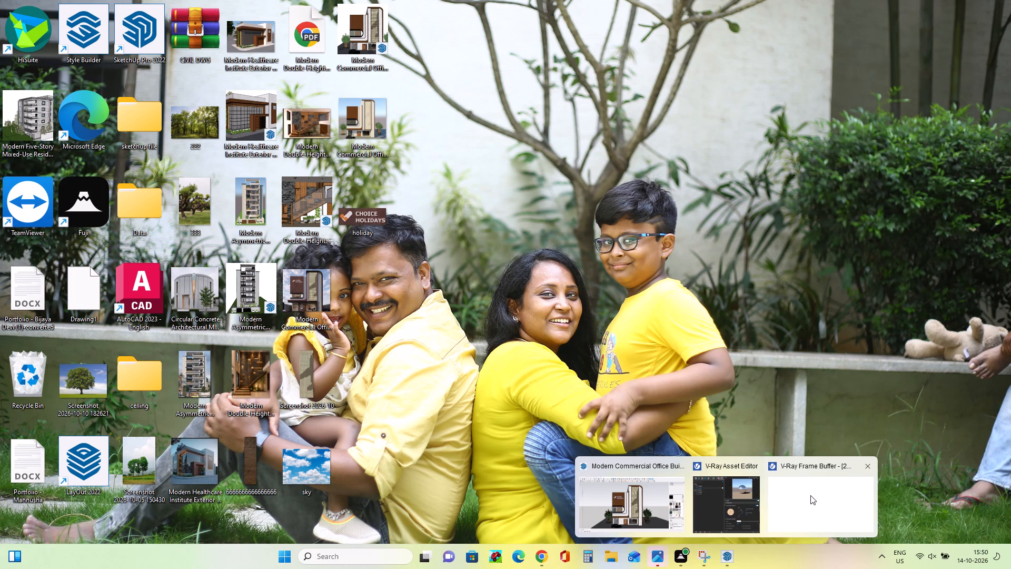
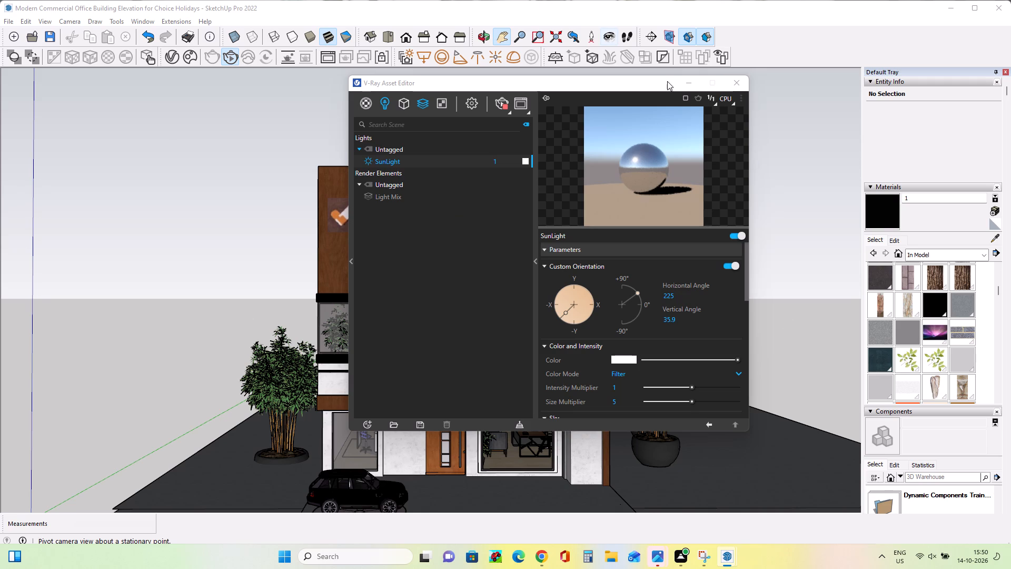
Switch to the V-Ray Frame Buffer window to view the restarted interactive render of the building elevation.
left_click(729, 562)
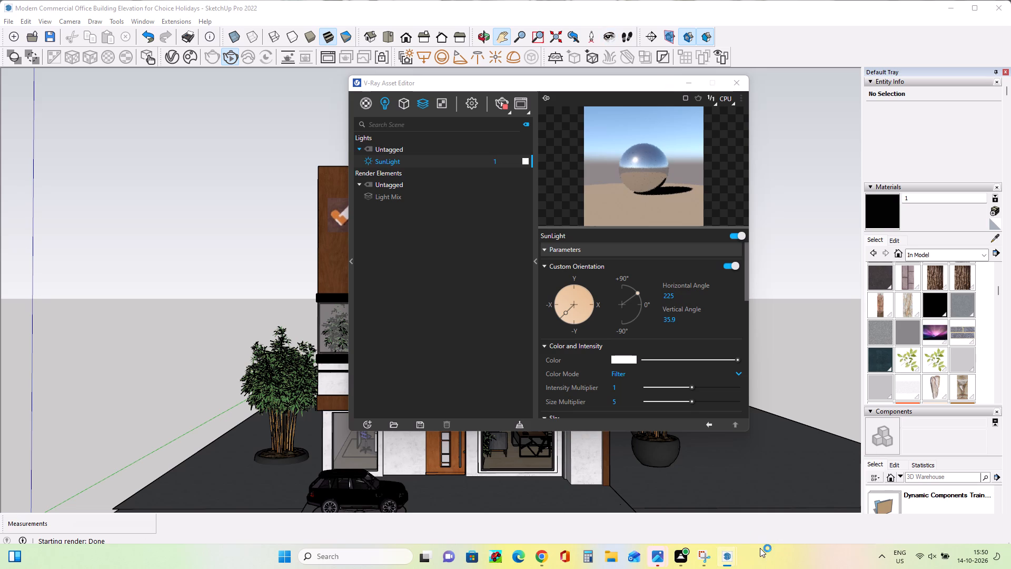
left_click(817, 528)
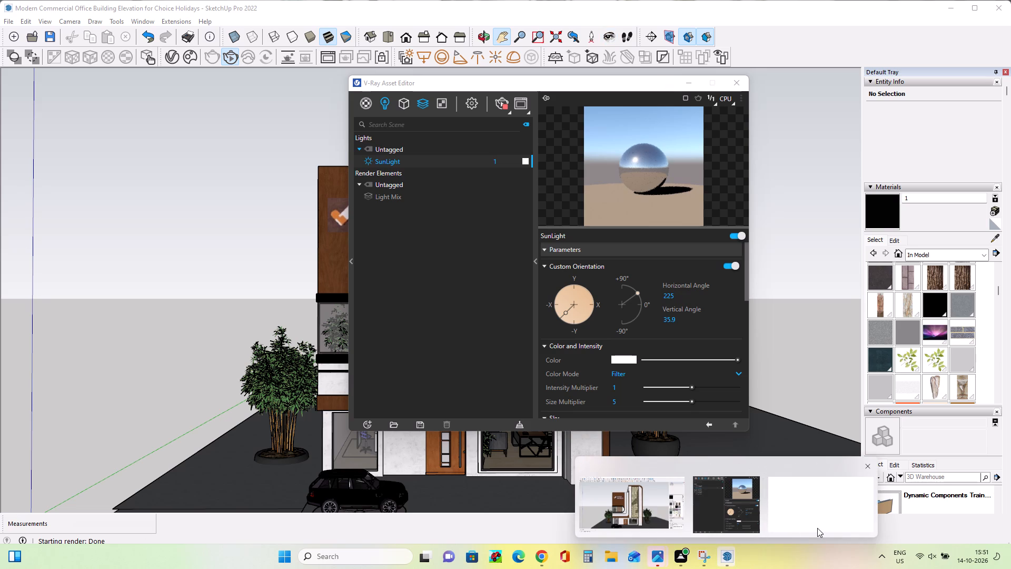
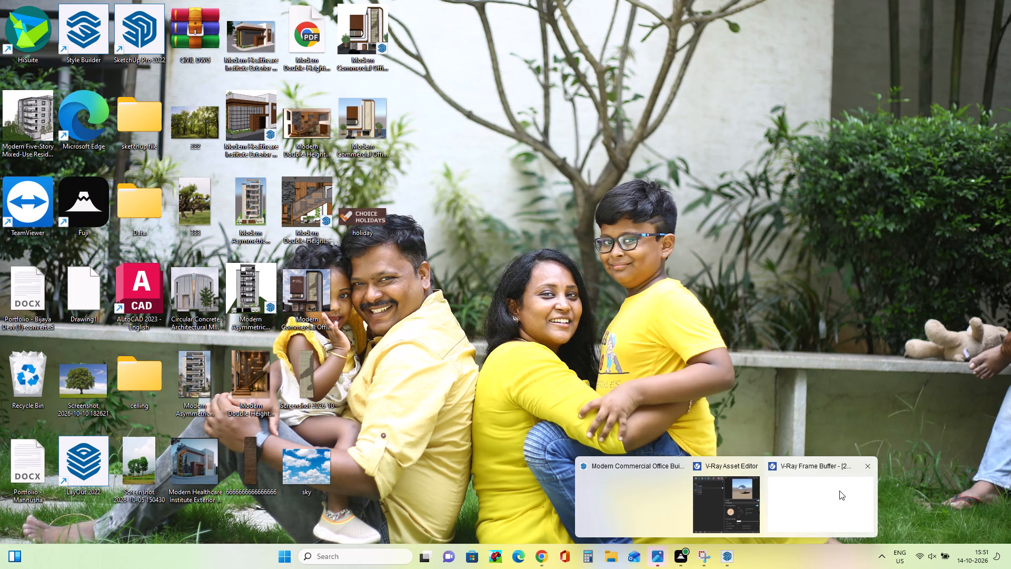
Try to bring the V-Ray Frame Buffer forward to view the interactive render, closing the V-Ray Asset Editor that covers the model.
left_click(839, 490)
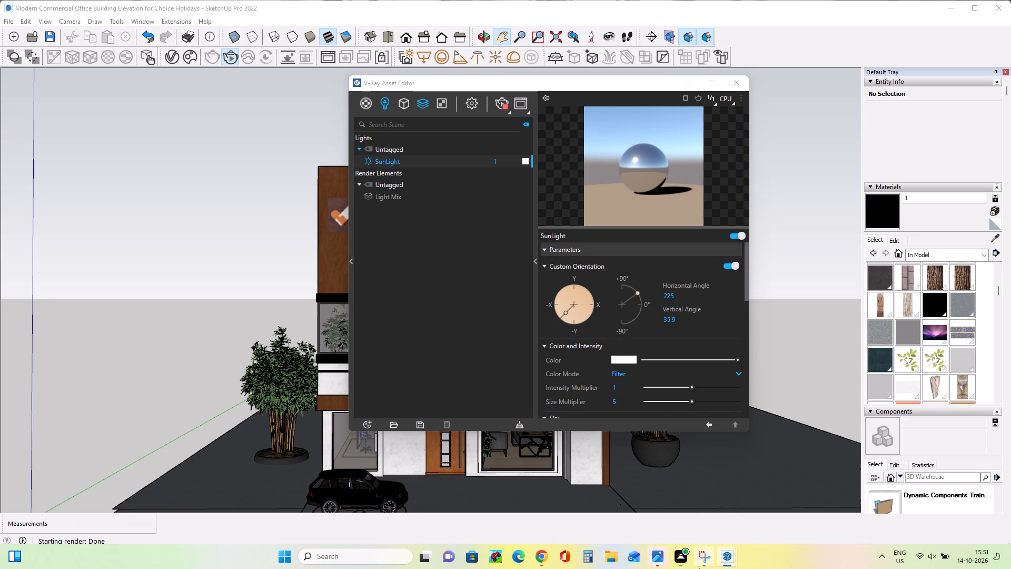
left_click(734, 555)
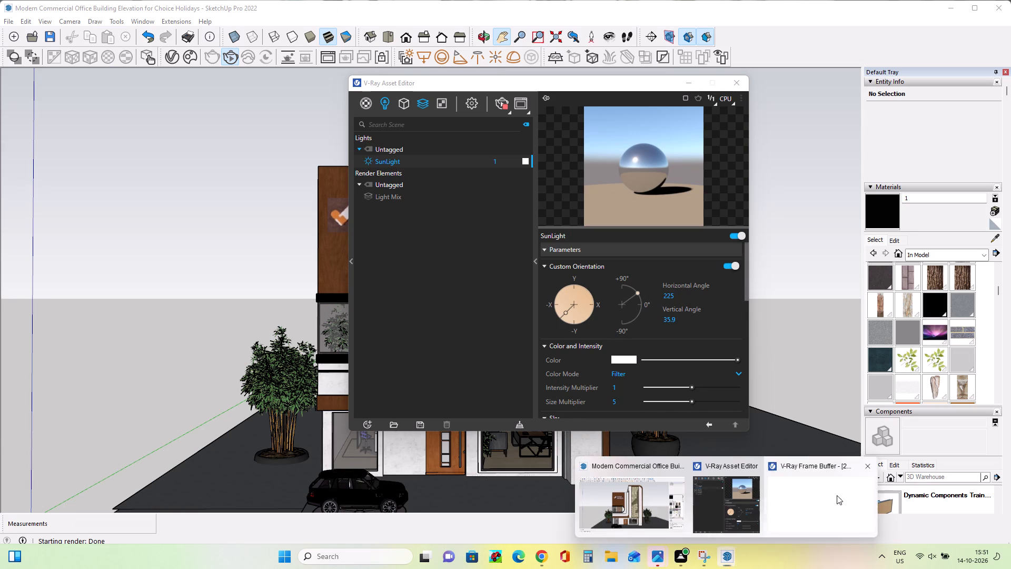
left_click(811, 523)
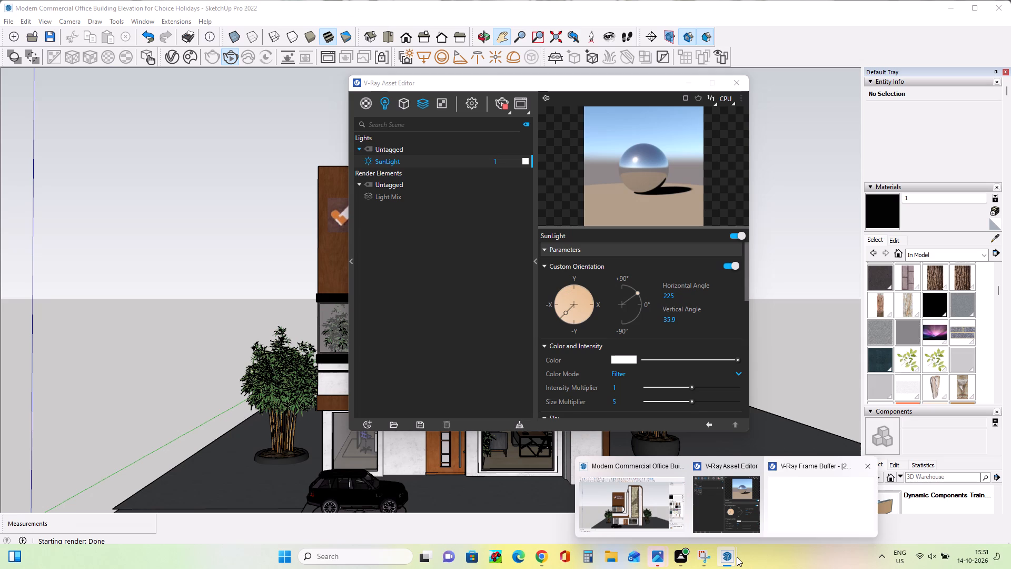
left_click(732, 558)
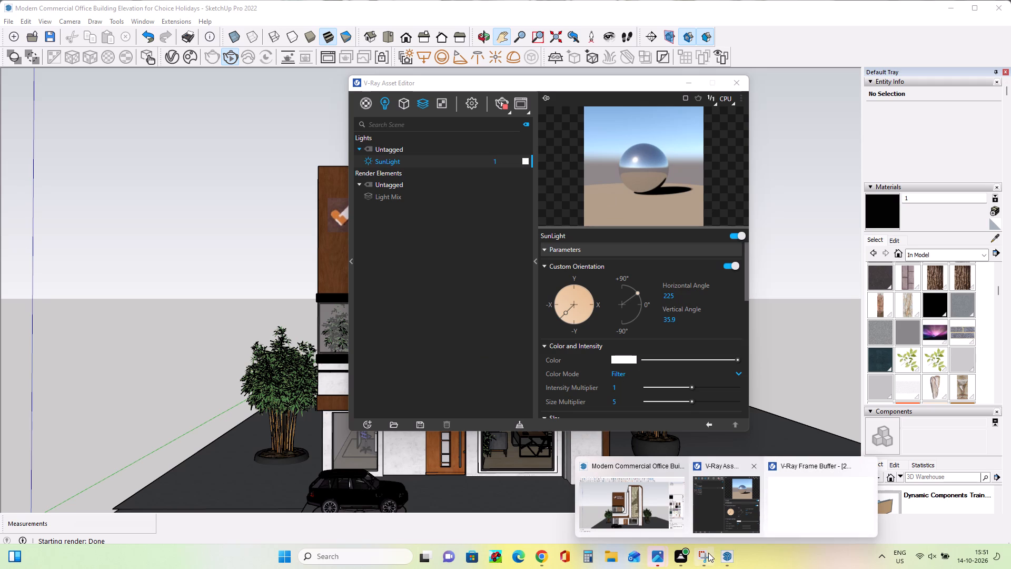
left_click(698, 561)
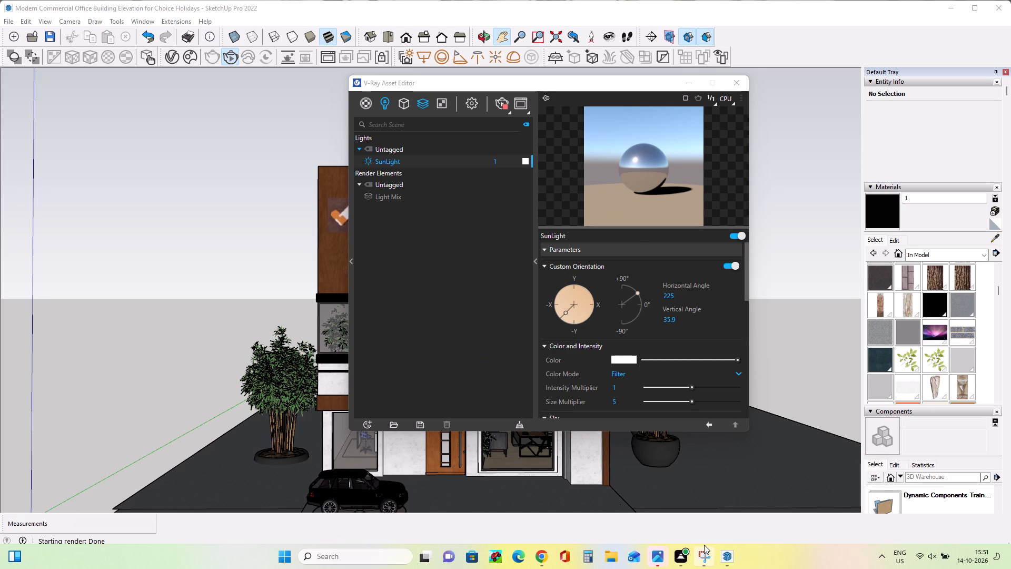
left_click(702, 562)
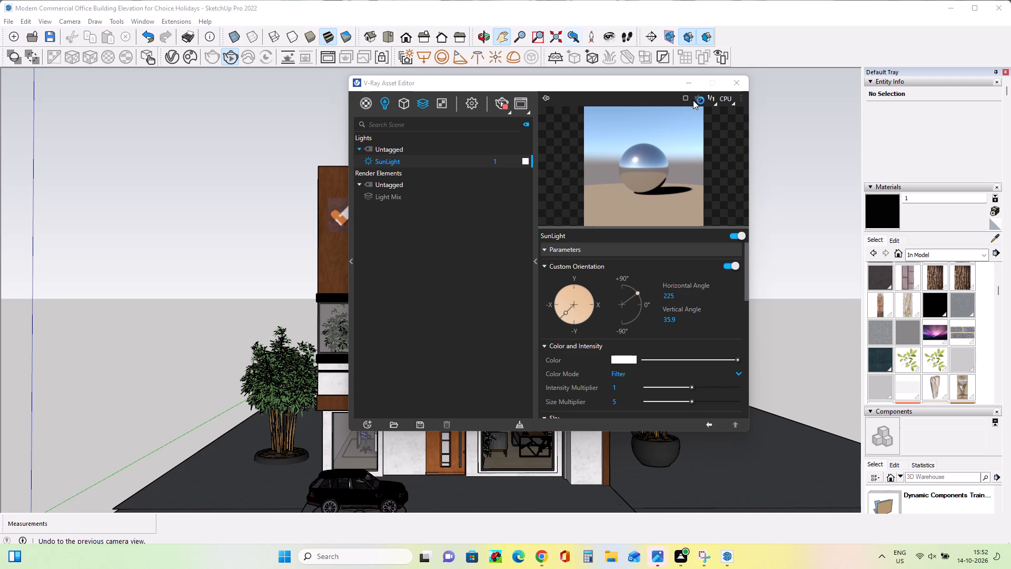
left_click(740, 81)
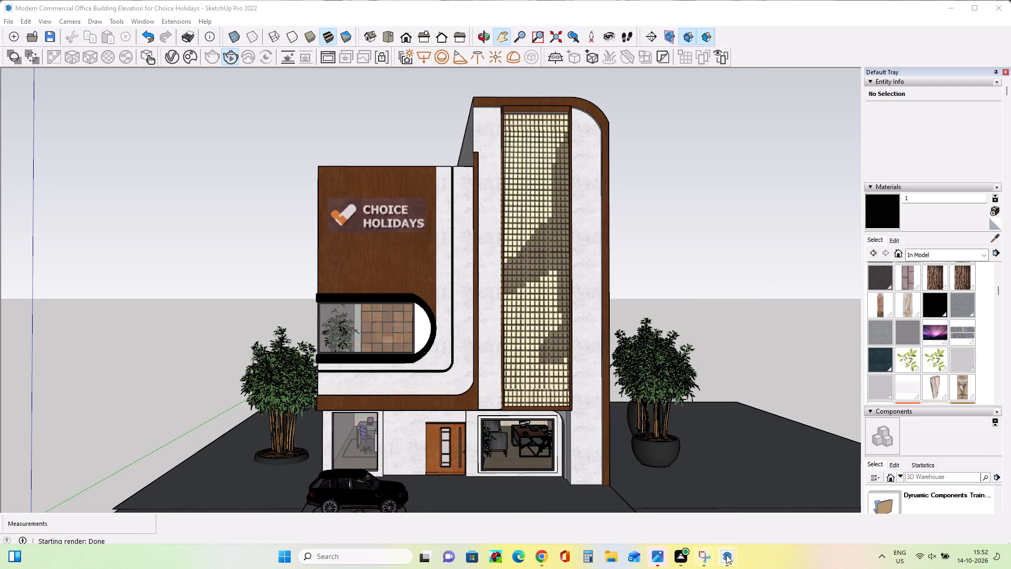
left_click(838, 472)
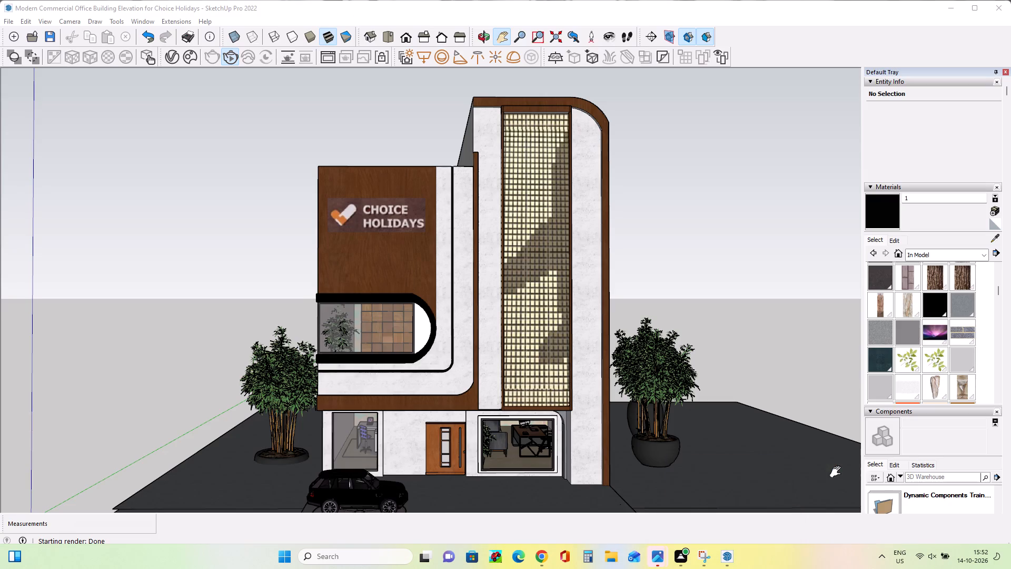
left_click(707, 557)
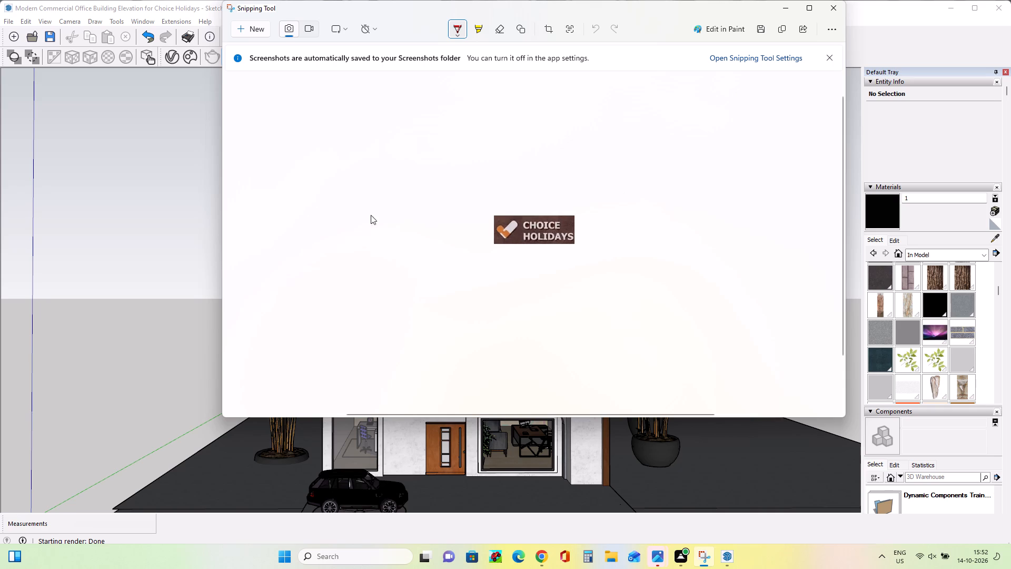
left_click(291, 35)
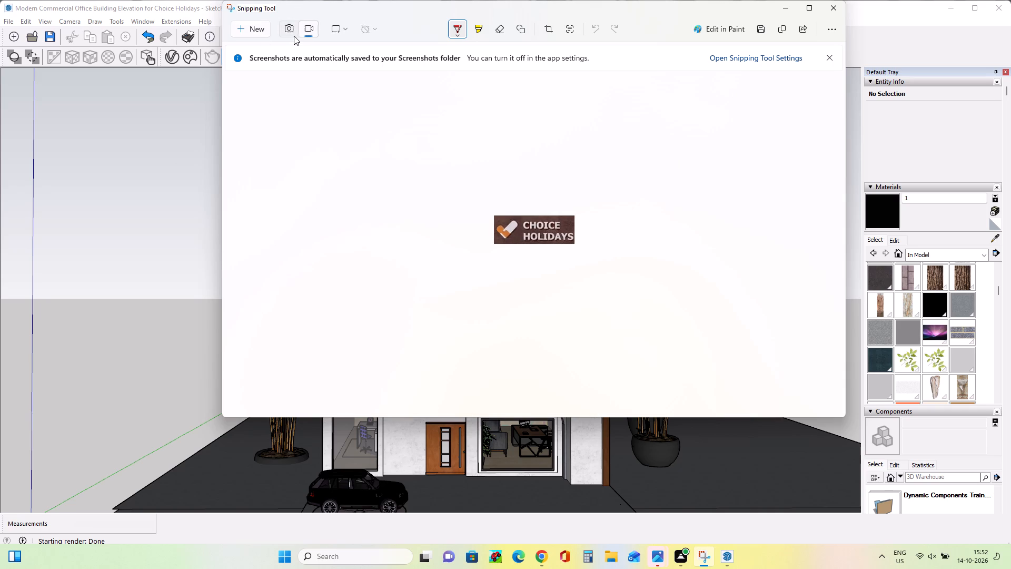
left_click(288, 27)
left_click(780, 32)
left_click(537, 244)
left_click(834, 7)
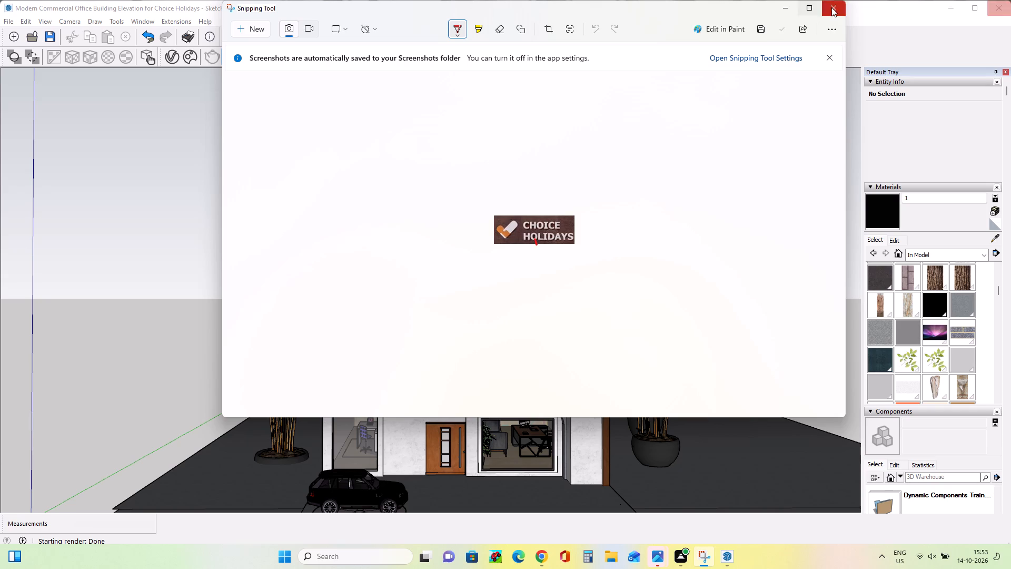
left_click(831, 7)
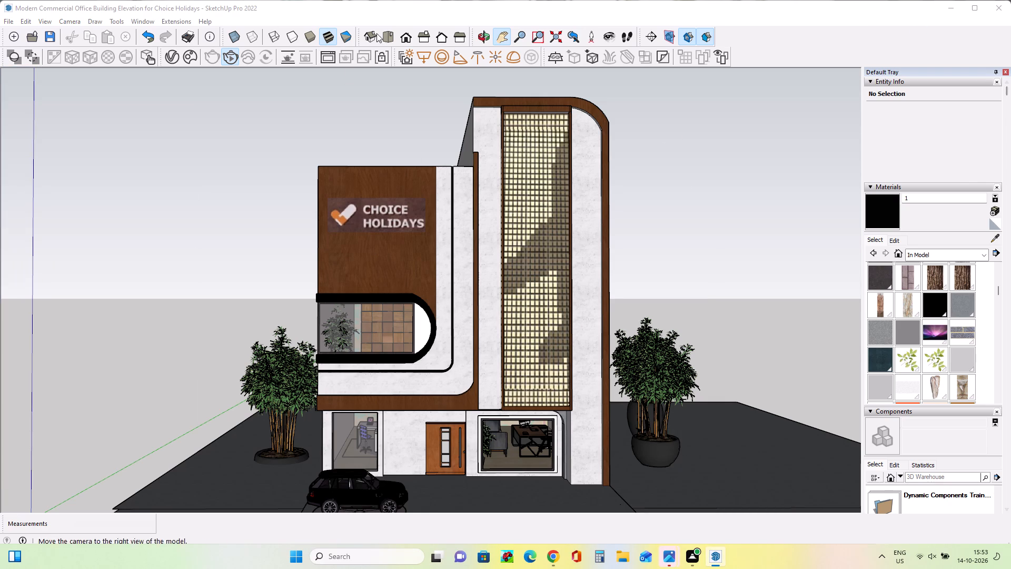
Reopen the V-Ray Asset Editor and stop the running interactive render.
left_click(170, 58)
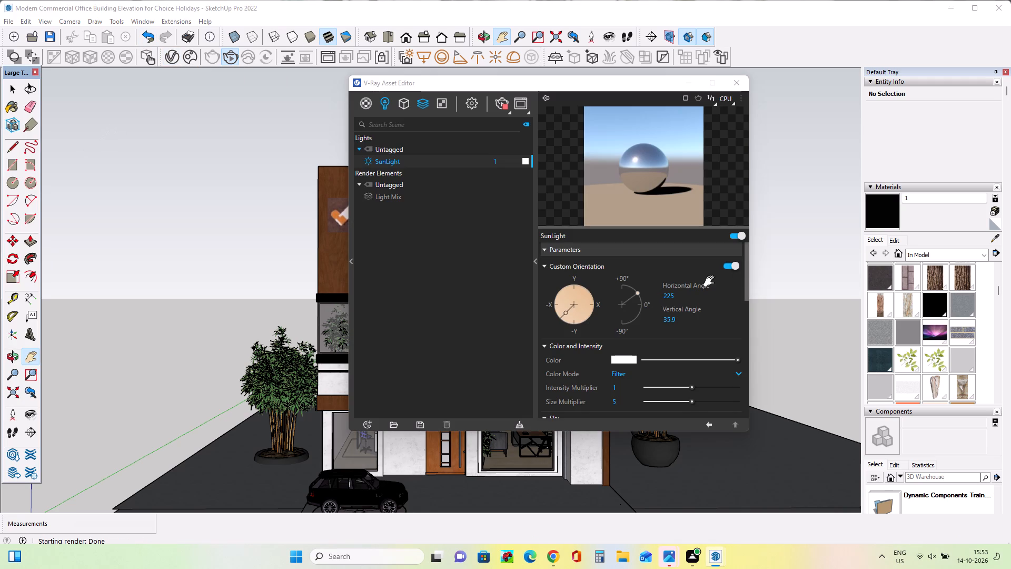
left_click(727, 268)
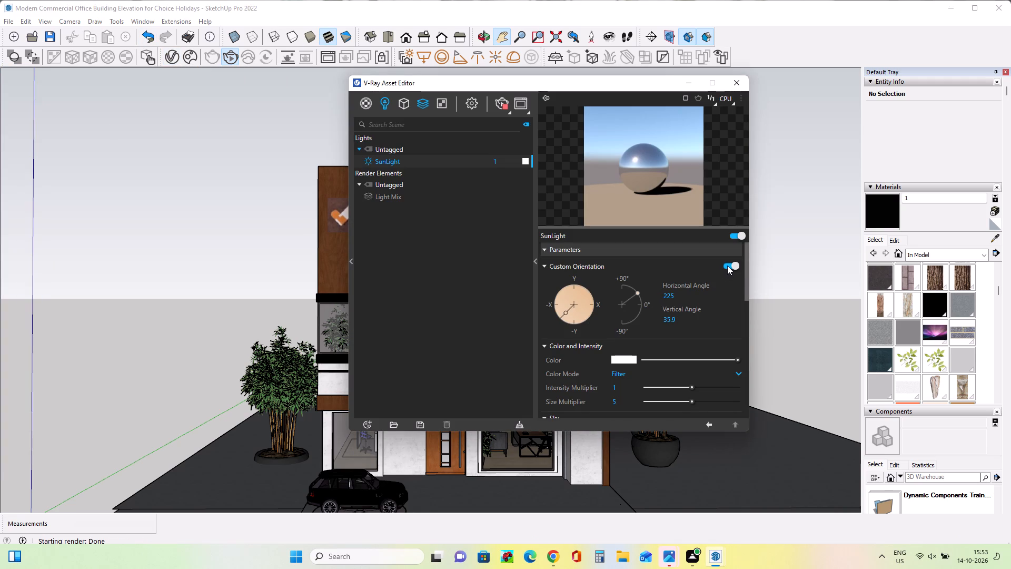
left_click(726, 264)
left_click(501, 100)
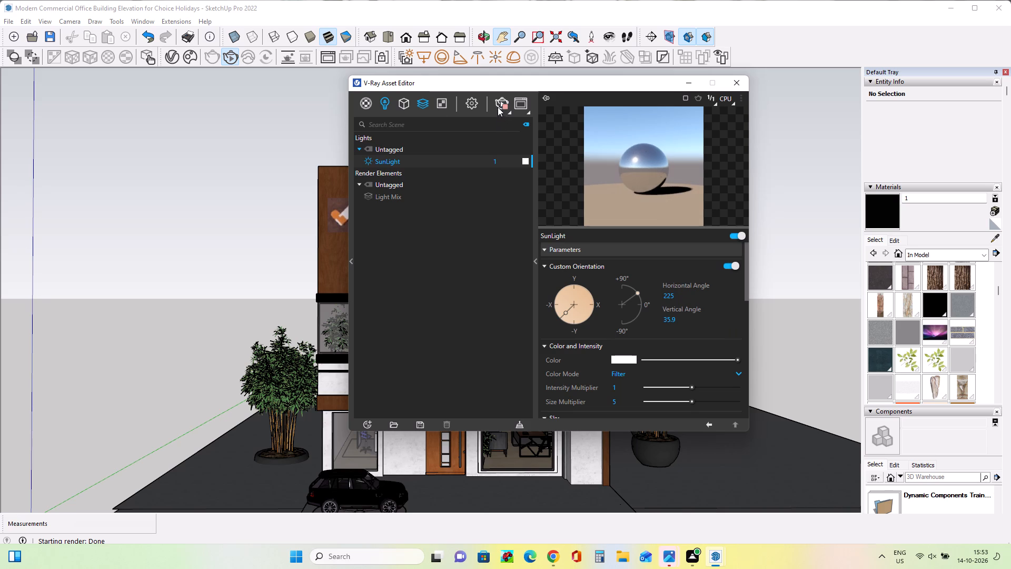
left_click(498, 104)
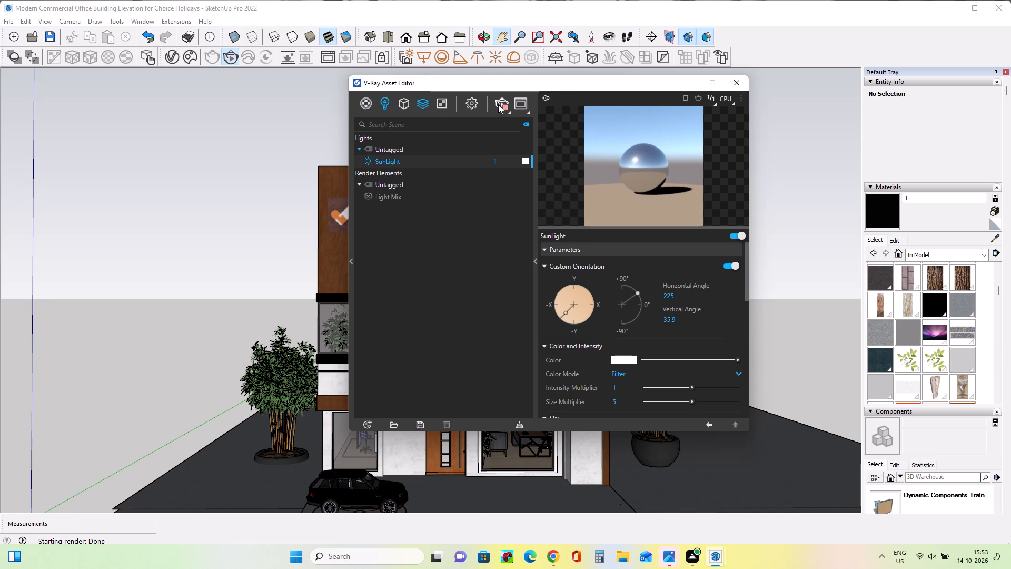
left_click(501, 103)
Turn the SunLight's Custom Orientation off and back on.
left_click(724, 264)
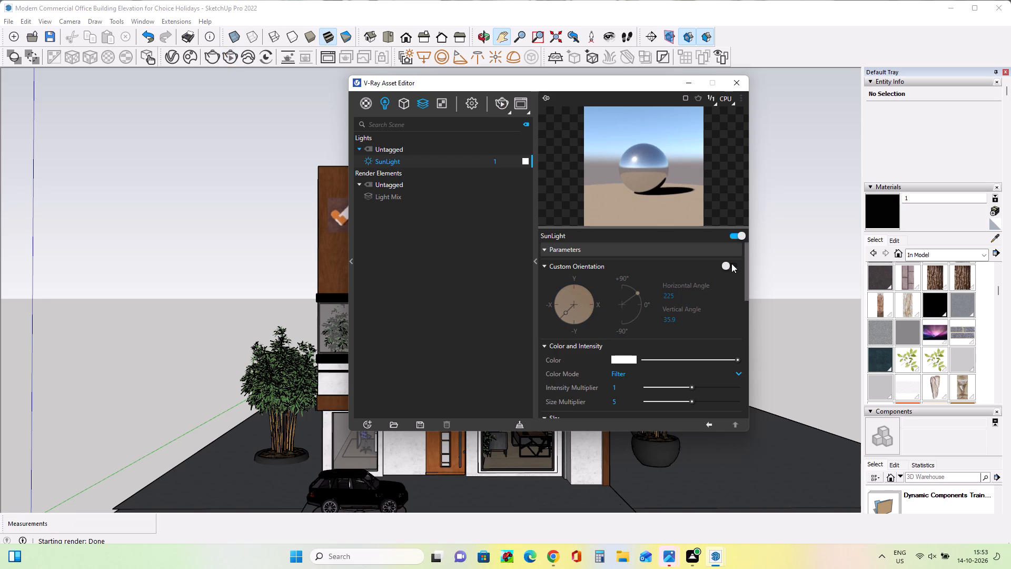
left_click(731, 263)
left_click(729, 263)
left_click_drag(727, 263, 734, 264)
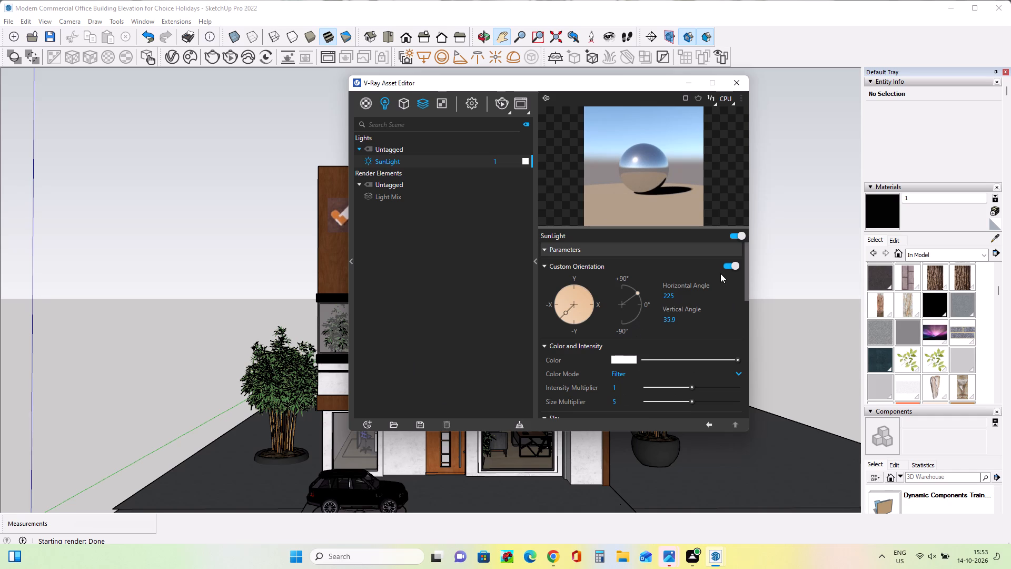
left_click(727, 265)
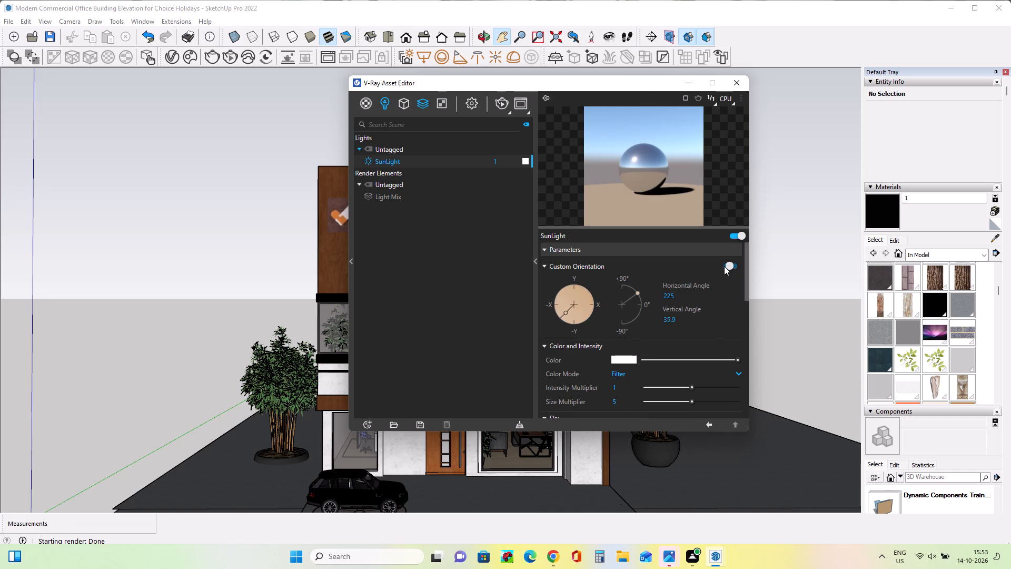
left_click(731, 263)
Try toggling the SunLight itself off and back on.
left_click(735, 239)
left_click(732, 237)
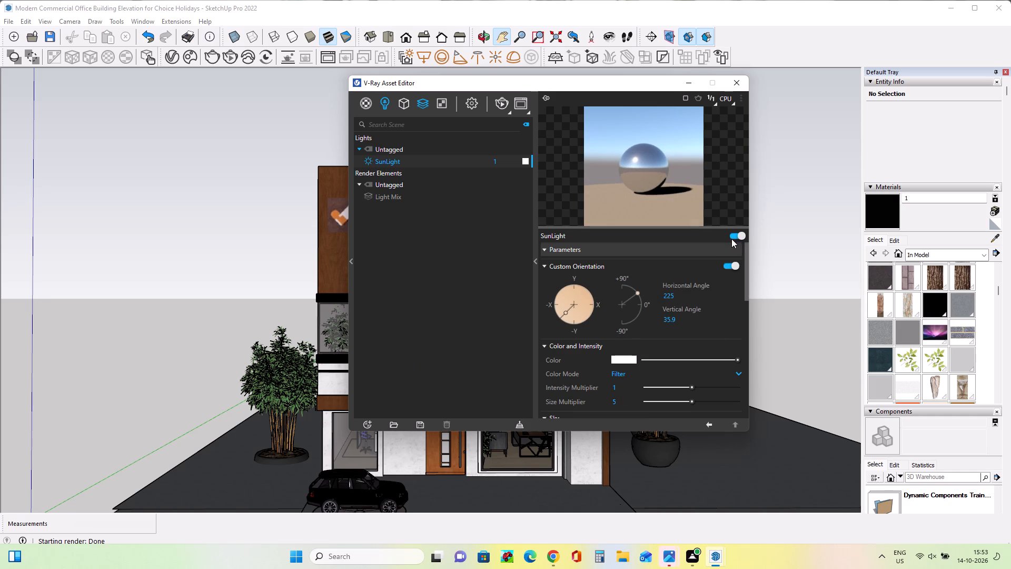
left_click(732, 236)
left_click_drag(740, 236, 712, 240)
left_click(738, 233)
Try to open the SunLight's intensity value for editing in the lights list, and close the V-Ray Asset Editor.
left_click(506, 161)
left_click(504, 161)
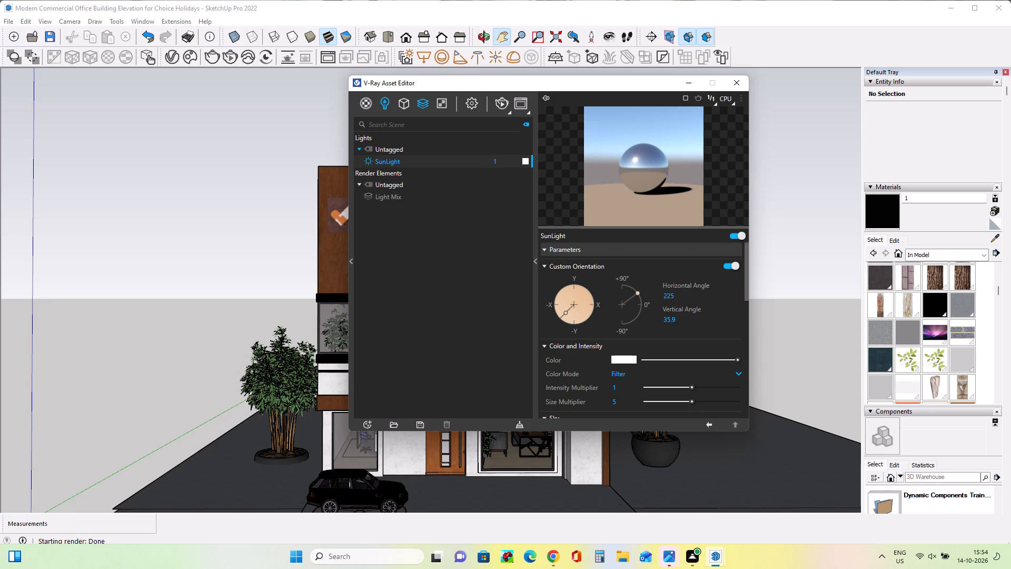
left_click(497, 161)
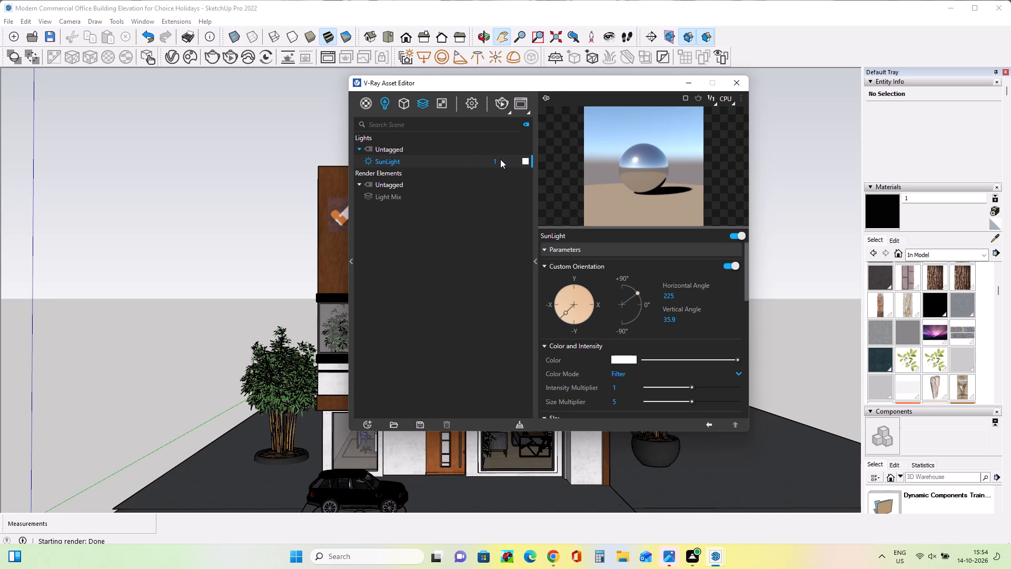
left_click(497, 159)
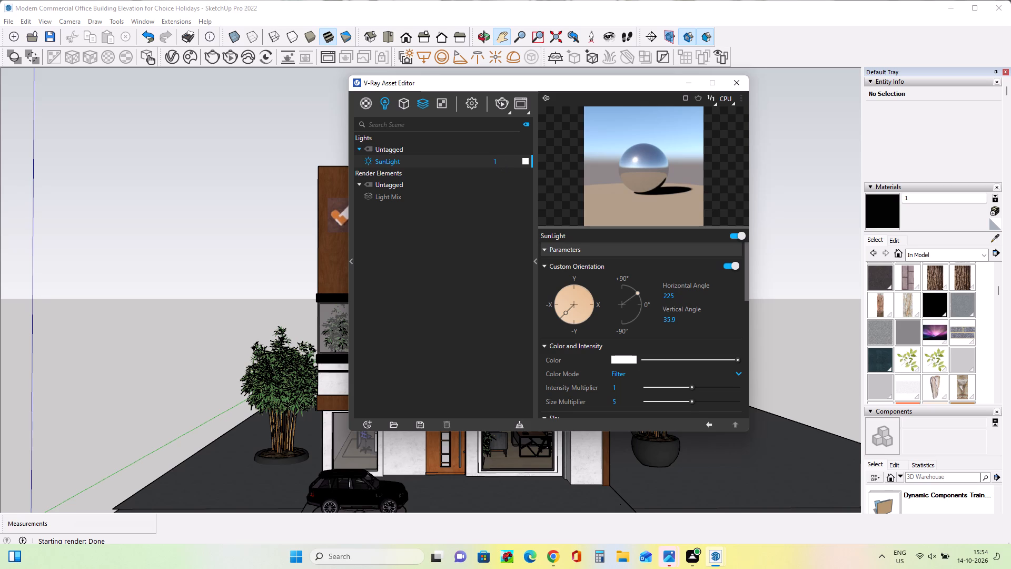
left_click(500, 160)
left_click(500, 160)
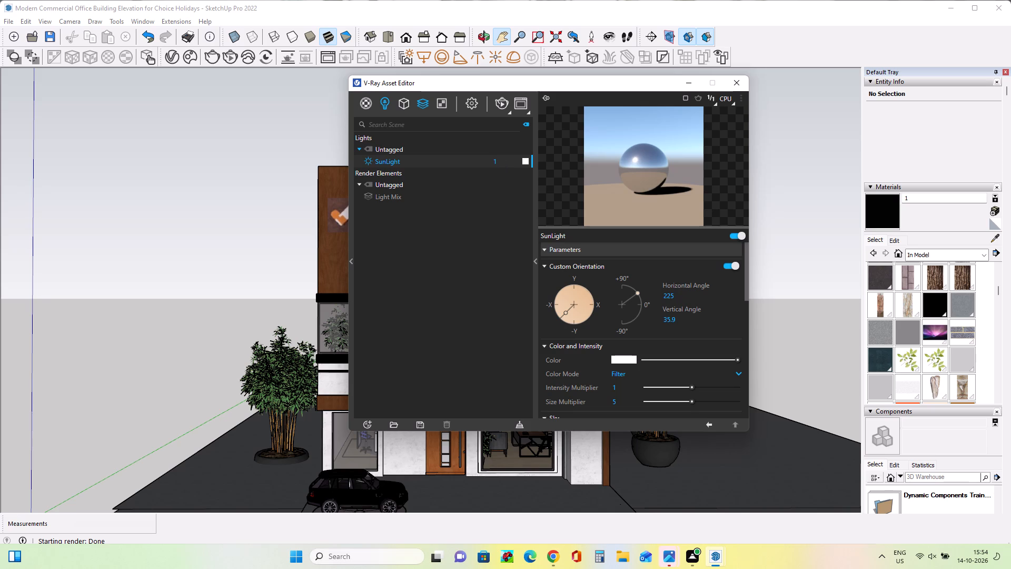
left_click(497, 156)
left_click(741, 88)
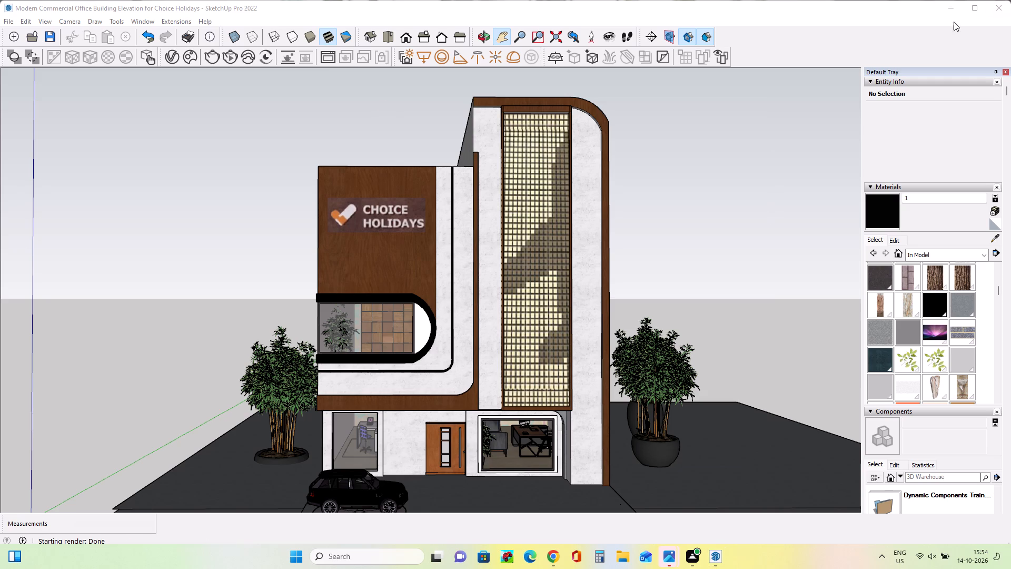
Close SketchUp, saving the changes to the Modern Commercial Office Building Elevation for Choice Holidays model.
left_click(1002, 2)
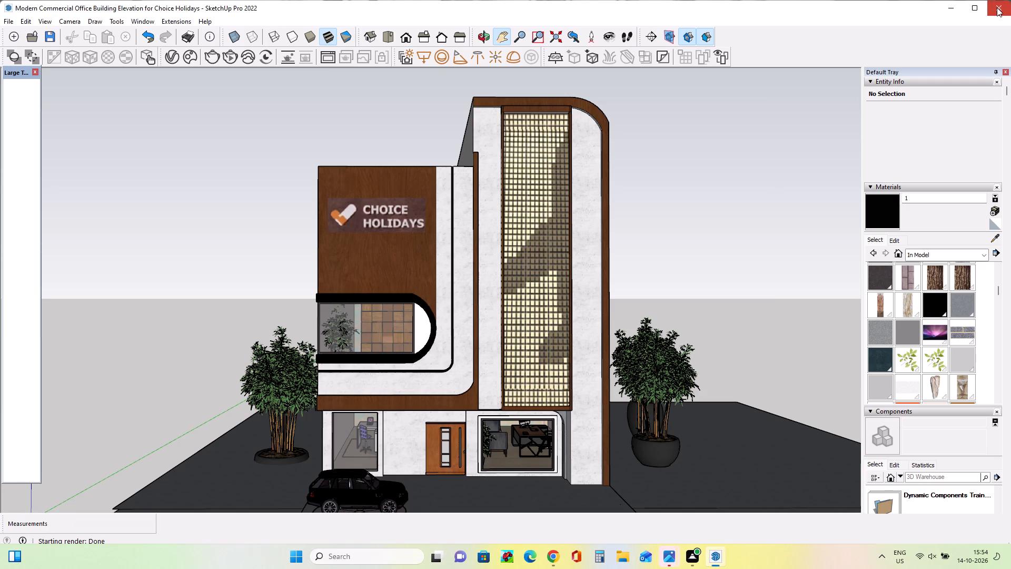
left_click(997, 7)
scroll(422, 267, "down", 6)
scroll(594, 272, "down", 3)
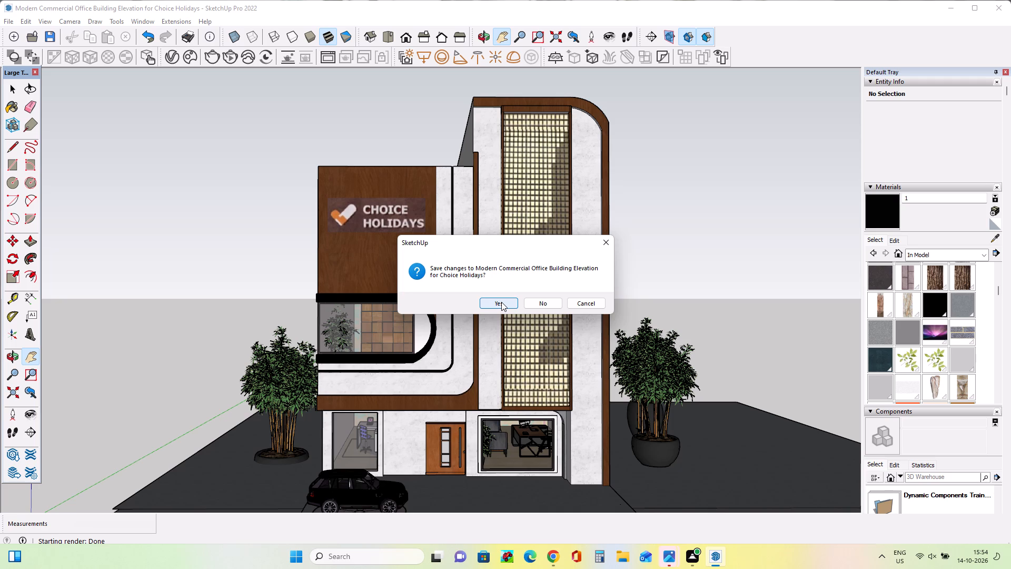
left_click(501, 302)
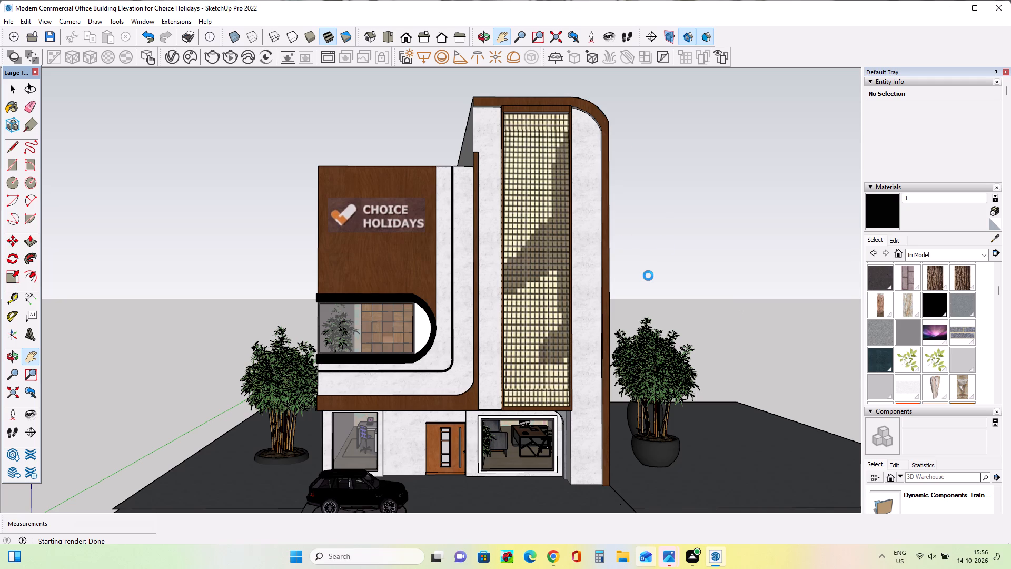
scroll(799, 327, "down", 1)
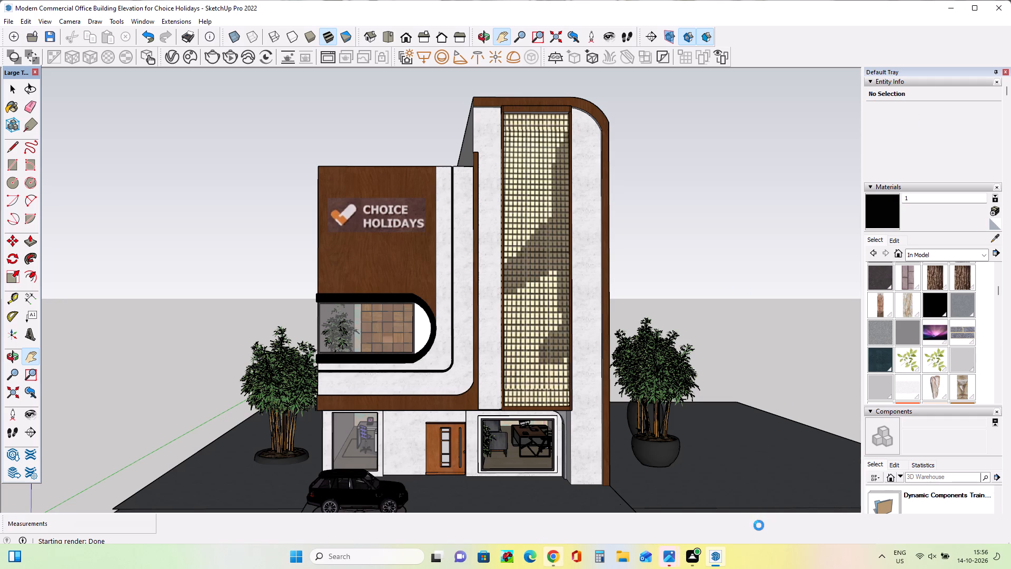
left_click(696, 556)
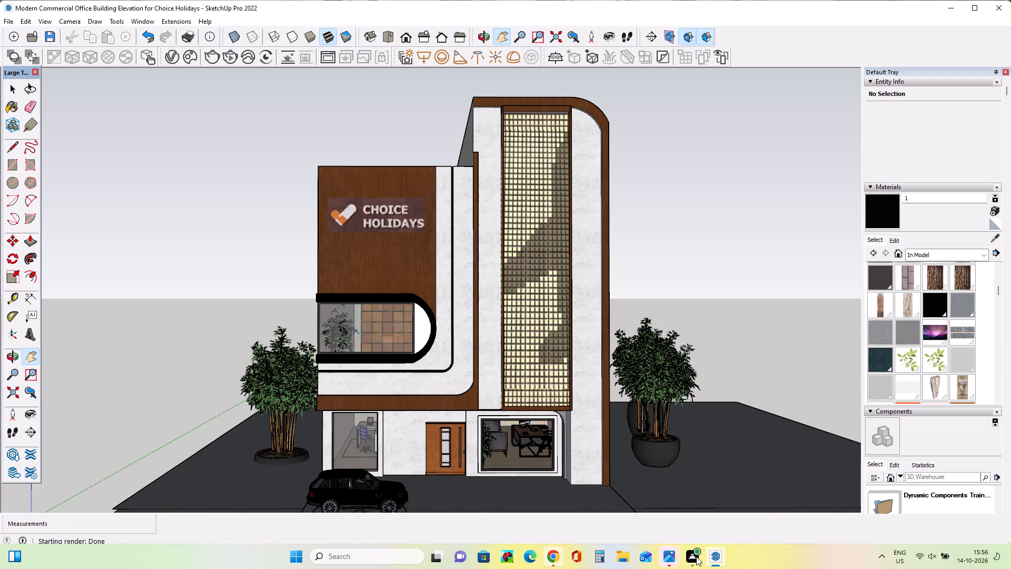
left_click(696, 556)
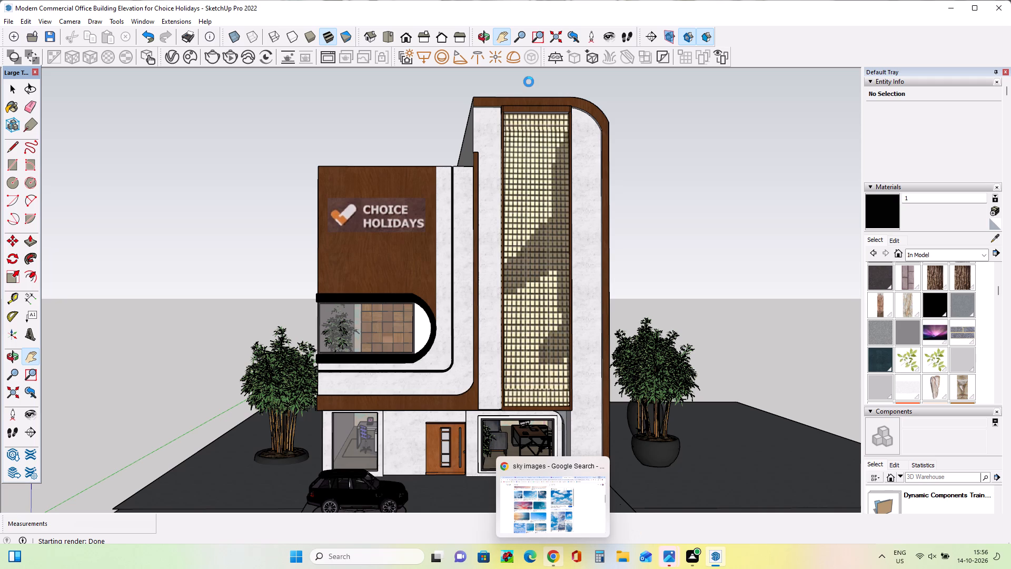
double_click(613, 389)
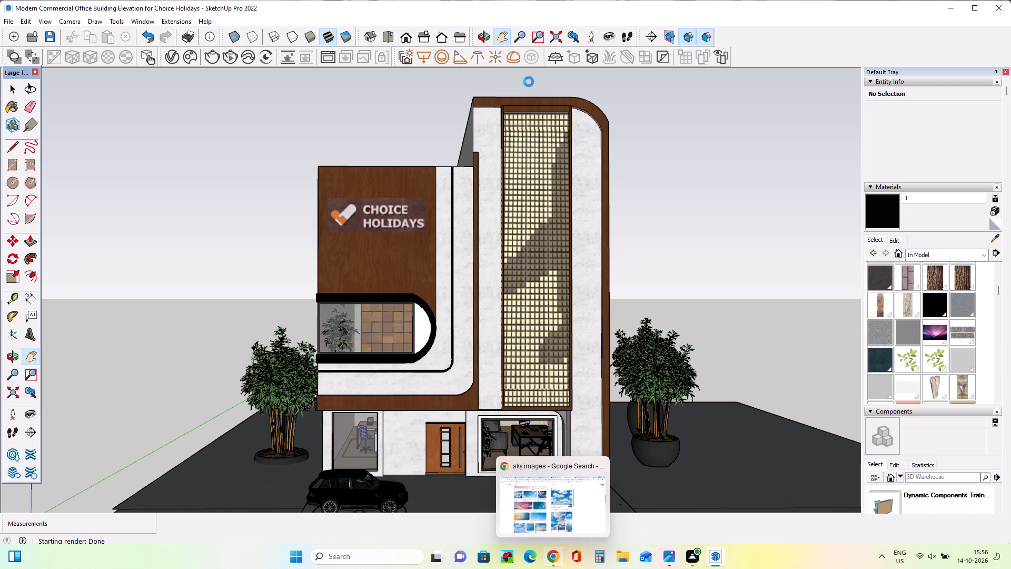